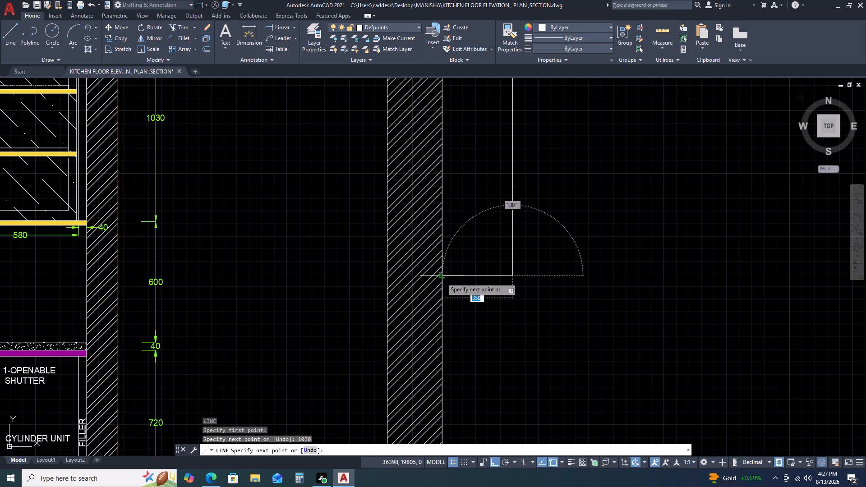
# Finish the wall cabinet outline with a 350 horizontal bottom line running back to the hatched wall's face.
pyautogui.click(442, 278)
pyautogui.press('Escape')
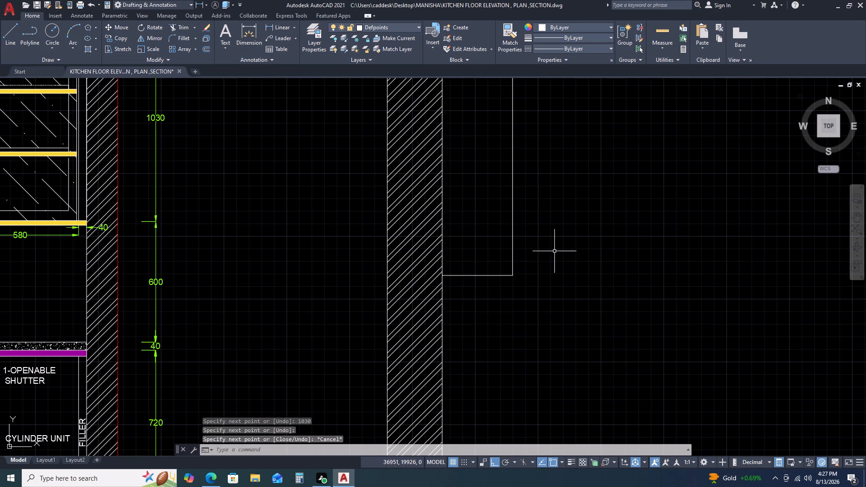
# Offset the wall cabinet's vertical front line 20 inward, towards the hatched wall.
pyautogui.moveTo(556, 252); pyautogui.dragTo(566, 286, button='middle')
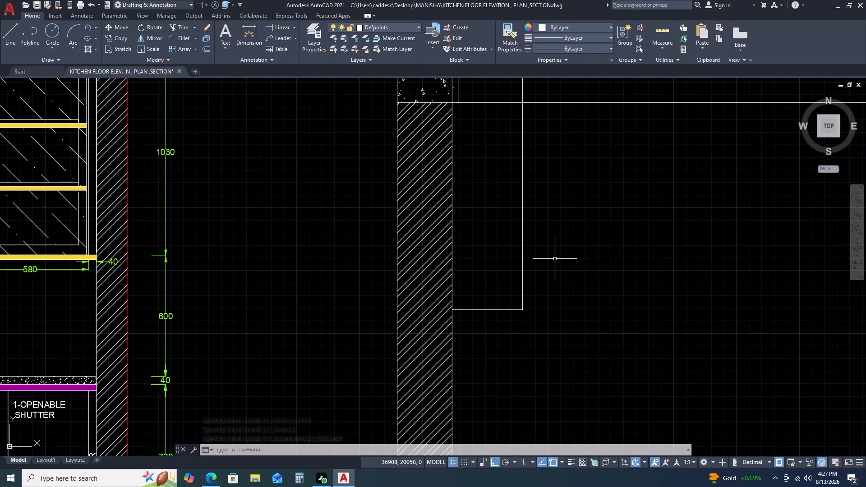
pyautogui.click(548, 243)
pyautogui.click(497, 266)
pyautogui.write('O 20')
pyautogui.press('space')
pyautogui.click(497, 266)
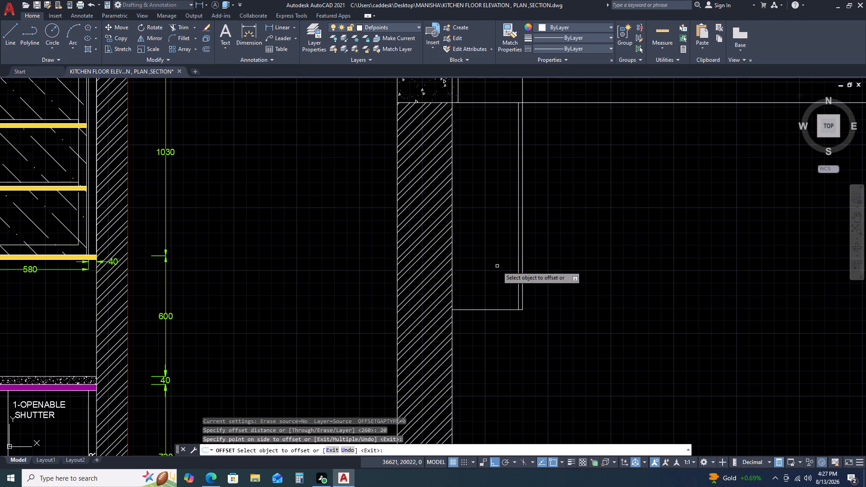
pyautogui.press('Escape')
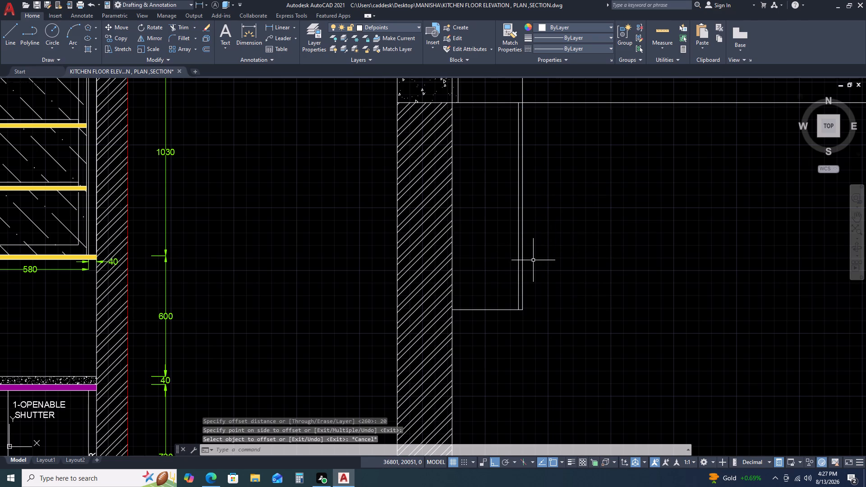
# Divide the inner vertical front line of the wall cabinet into 3 equal segments.
pyautogui.press('d')
pyautogui.press('i')
pyautogui.press('v')
pyautogui.press('space')
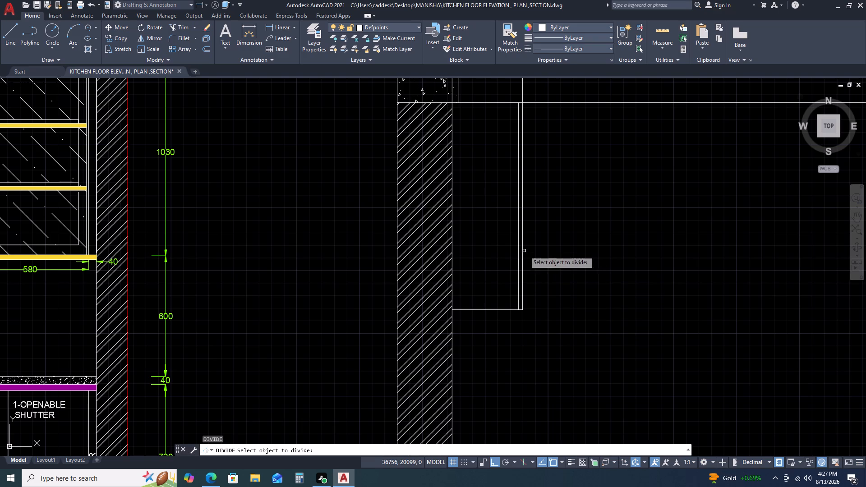
pyautogui.click(519, 254)
pyautogui.press('space')
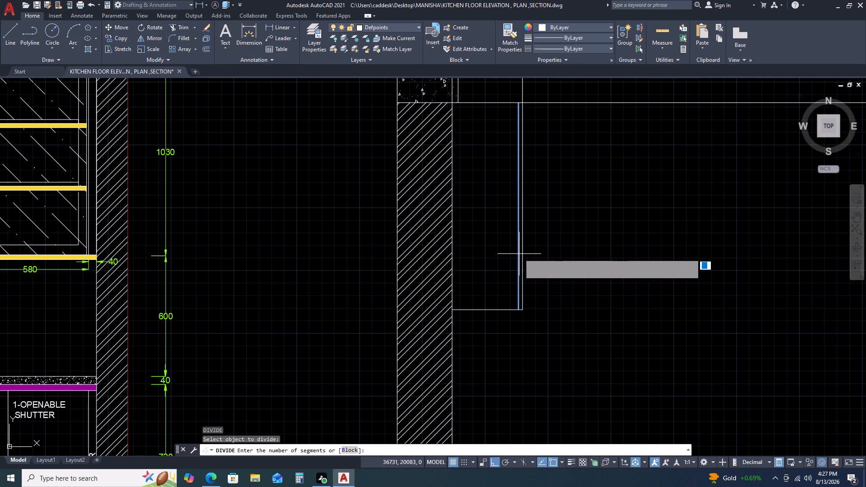
pyautogui.write('3')
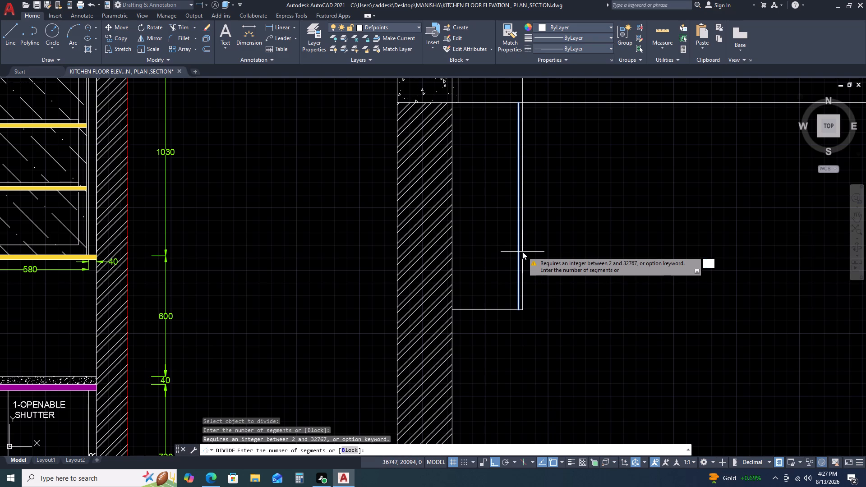
pyautogui.press('space')
pyautogui.click(520, 256)
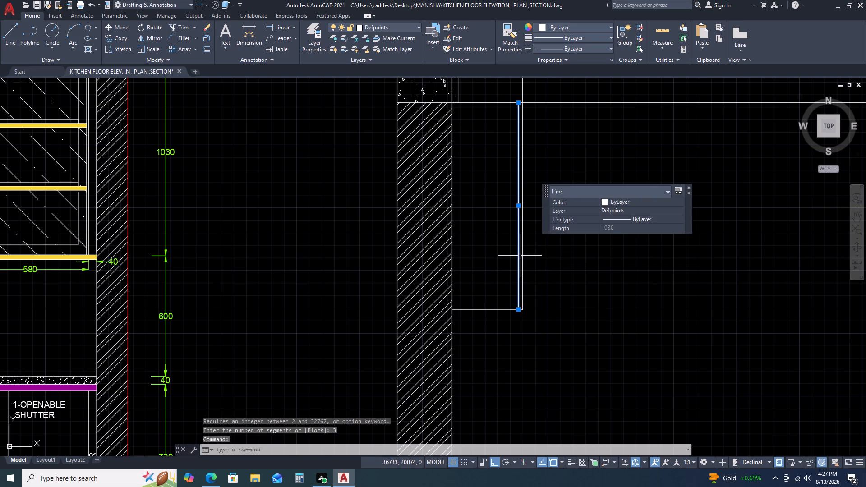
pyautogui.press('Escape')
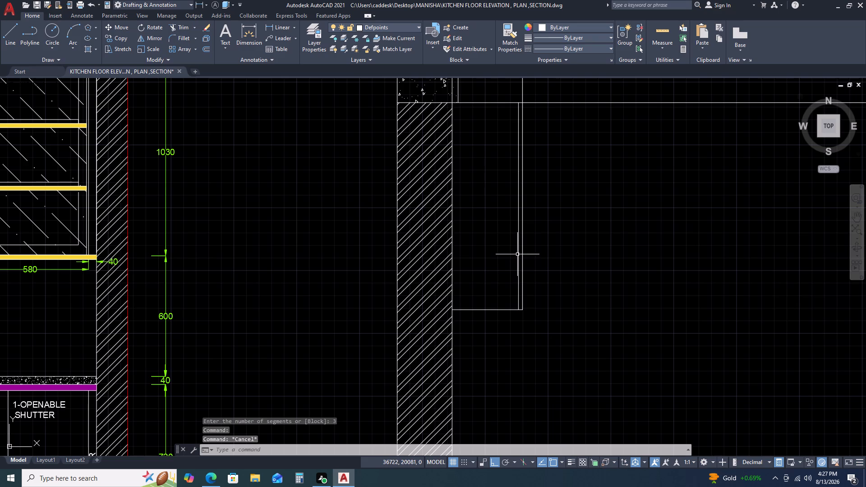
# Set the point style to the X marker.
pyautogui.press('p')
pyautogui.write('T')
pyautogui.press('space')
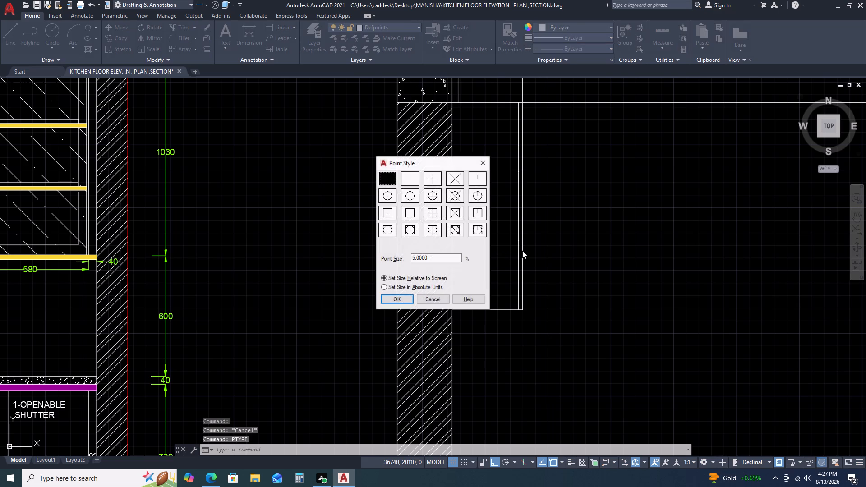
pyautogui.click(452, 179)
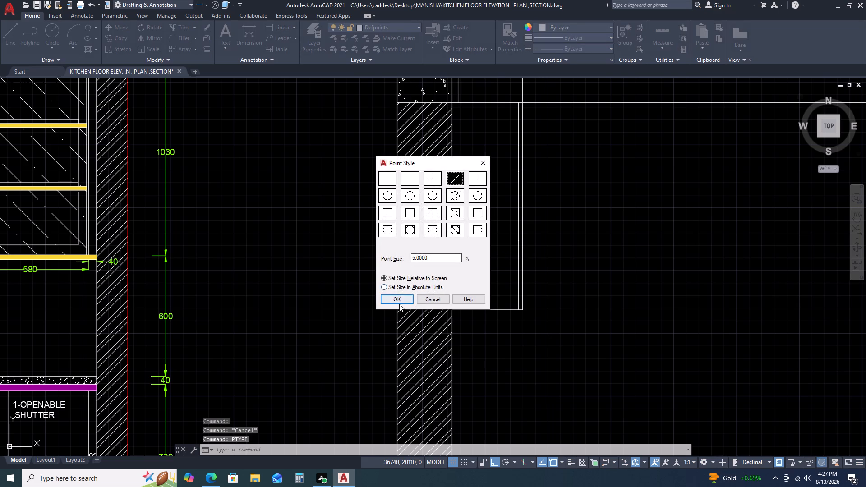
pyautogui.click(400, 298)
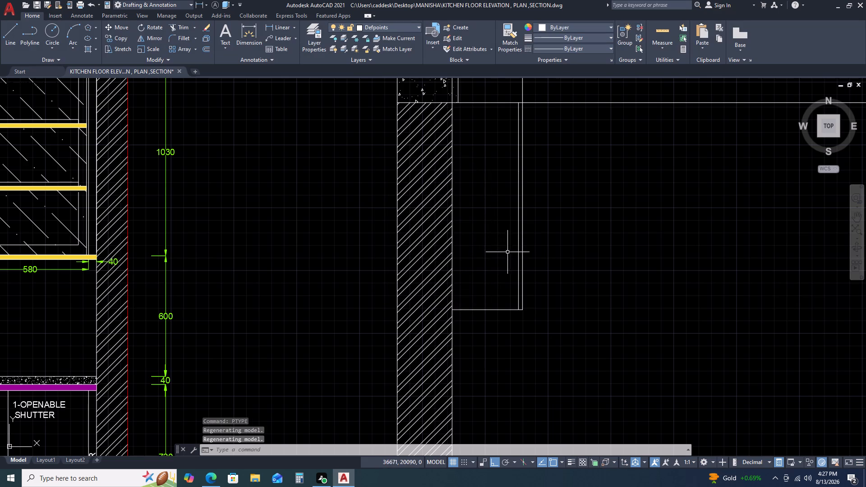
# Check the division points along the cabinet's inner vertical front line.
pyautogui.click(519, 241)
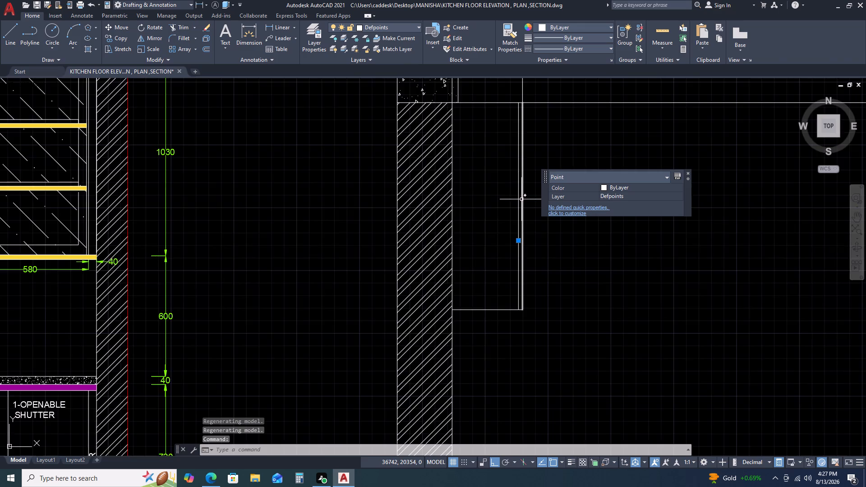
pyautogui.scroll(2, 521, 198)
pyautogui.scroll(-2, 513, 193)
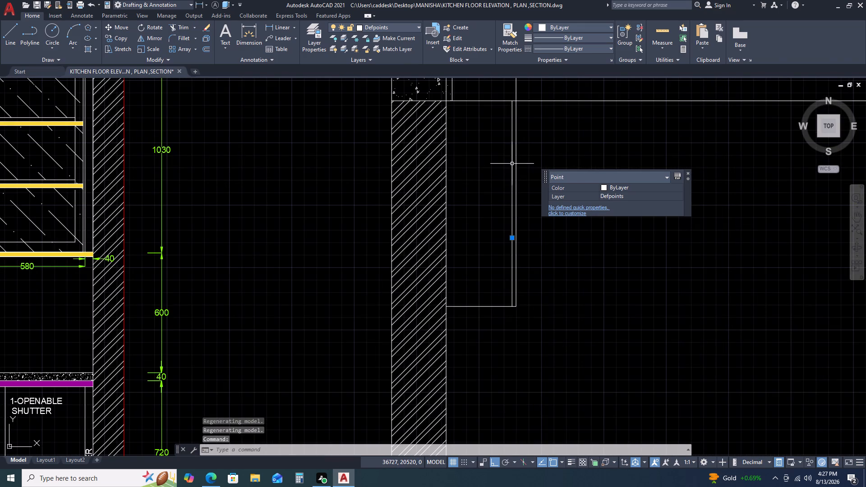
pyautogui.click(512, 164)
pyautogui.click(512, 172)
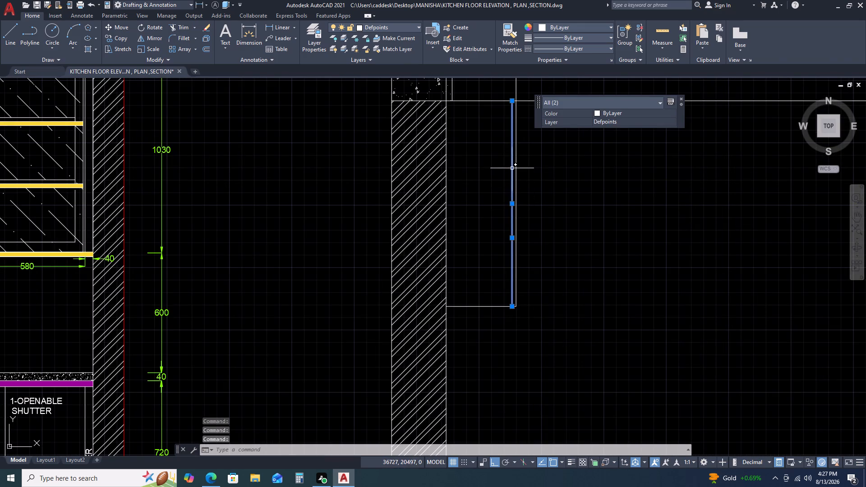
pyautogui.click(512, 168)
pyautogui.press('Escape')
pyautogui.click(511, 170)
pyautogui.click(511, 196)
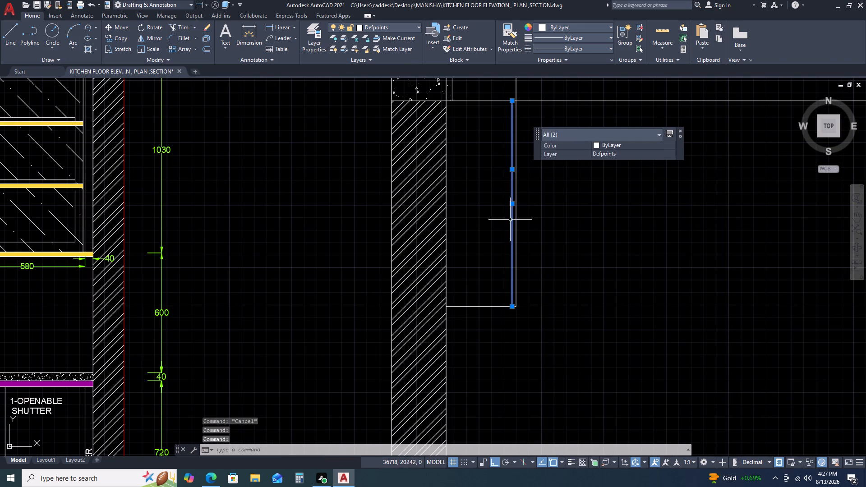
pyautogui.click(513, 228)
pyautogui.click(511, 234)
pyautogui.press('Escape')
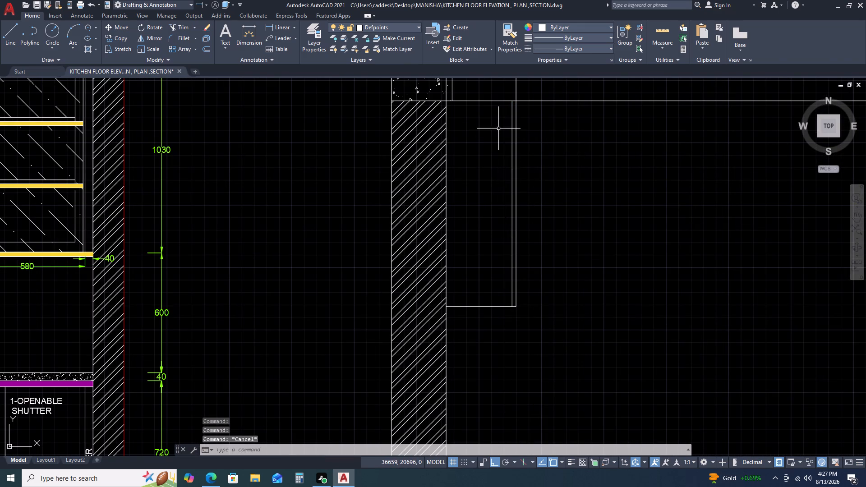
pyautogui.click(498, 129)
pyautogui.click(542, 286)
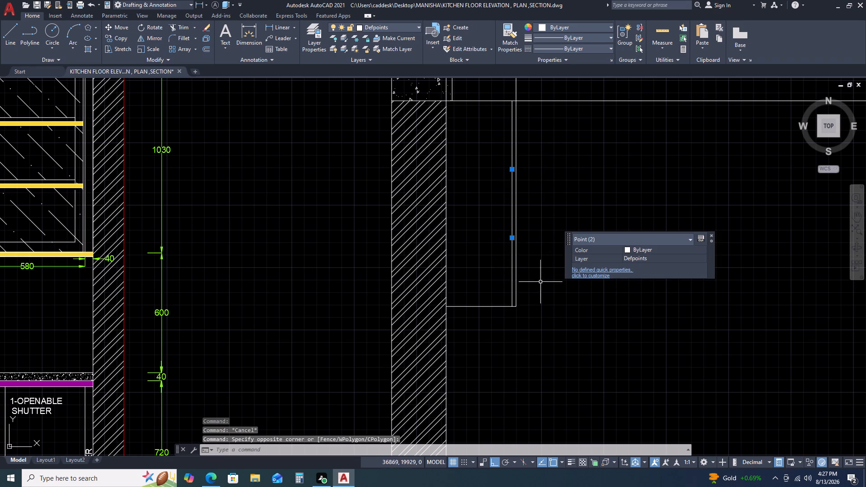
# Draw a horizontal shelf line from each of the two division points to the hatched wall's face.
pyautogui.press('l')
pyautogui.press('space')
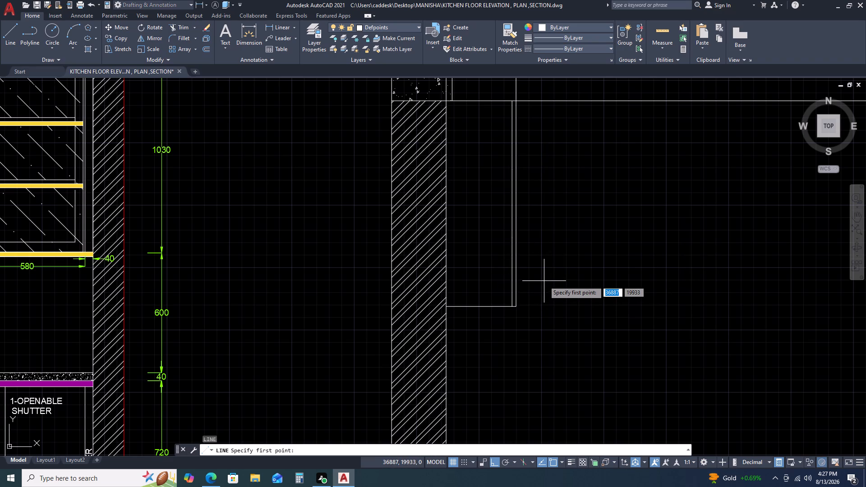
pyautogui.click(510, 239)
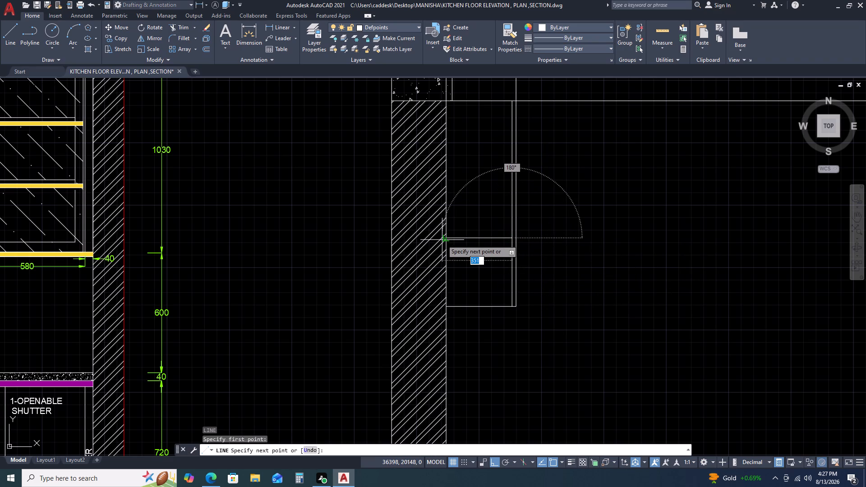
pyautogui.click(444, 239)
pyautogui.press('Escape')
pyautogui.press('space')
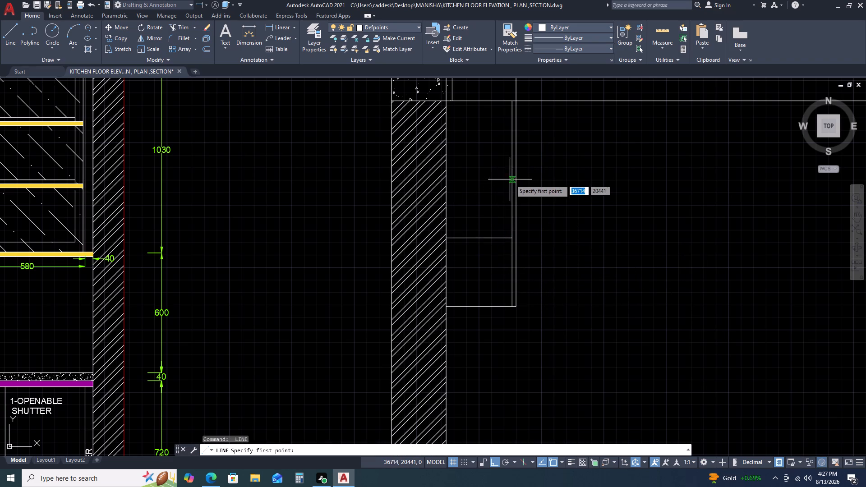
pyautogui.click(513, 170)
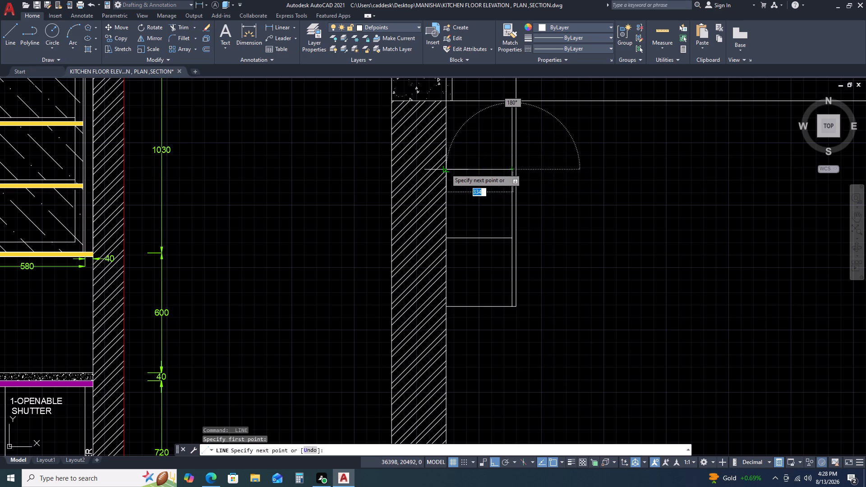
pyautogui.click(446, 169)
pyautogui.press('Escape')
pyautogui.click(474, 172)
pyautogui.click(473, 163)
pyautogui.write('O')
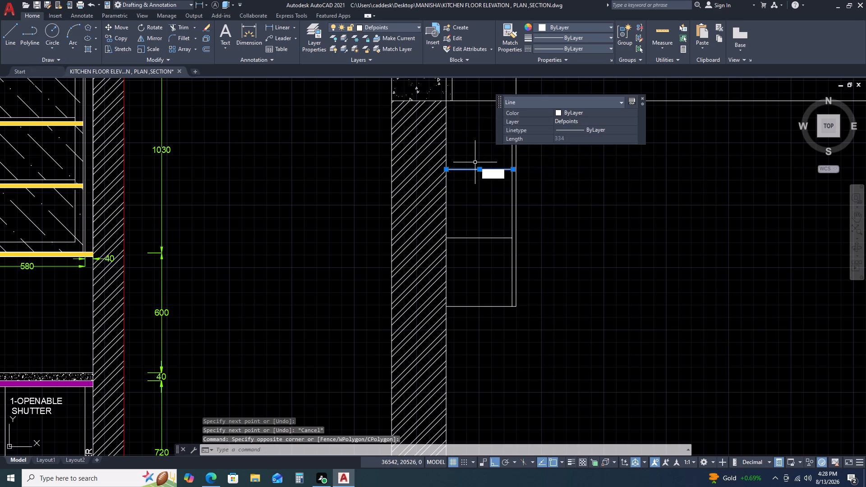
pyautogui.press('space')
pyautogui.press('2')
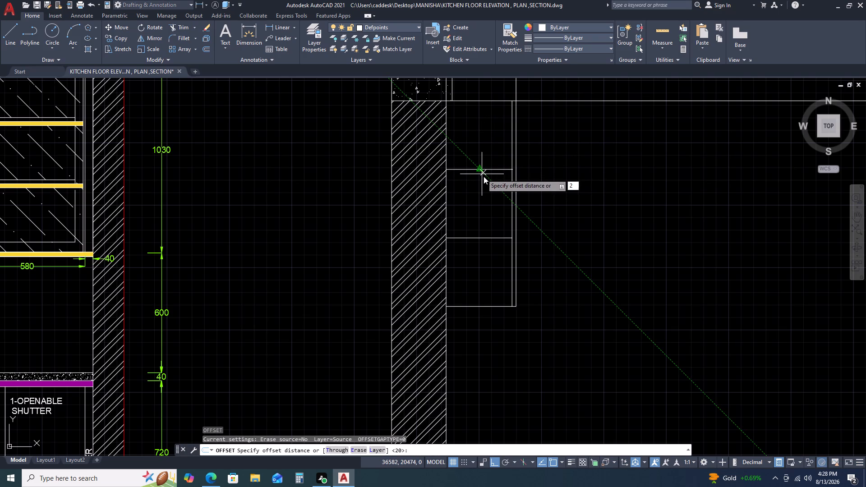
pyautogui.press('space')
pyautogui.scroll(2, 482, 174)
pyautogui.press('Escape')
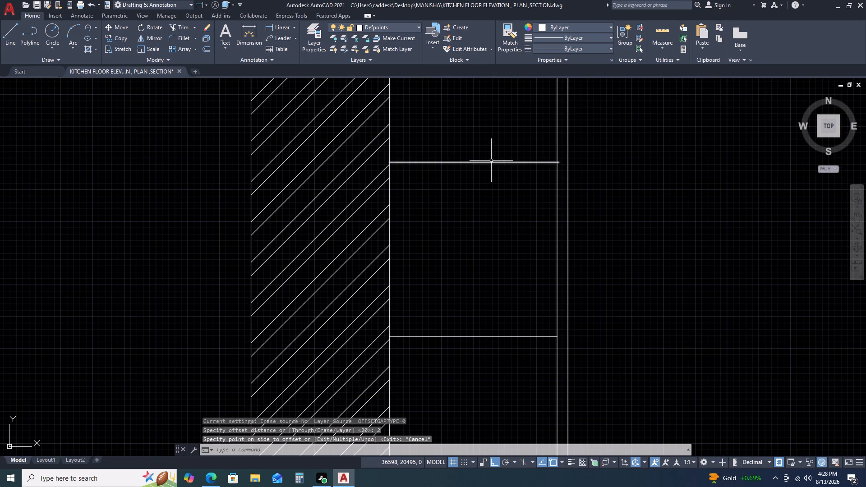
# Offset the upper and lower shelf lines by 4 on both their upper and lower sides.
pyautogui.click(491, 161)
pyautogui.click(490, 168)
pyautogui.write('O')
pyautogui.press('space')
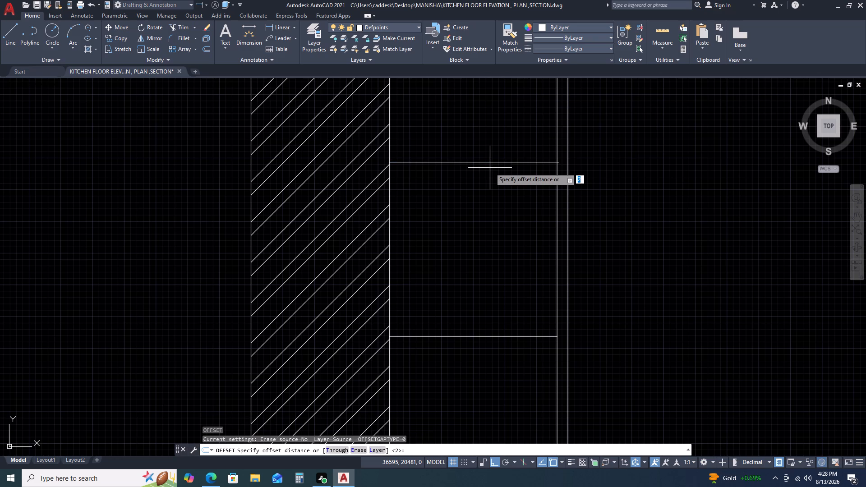
pyautogui.write('4')
pyautogui.press('space')
pyautogui.click(490, 179)
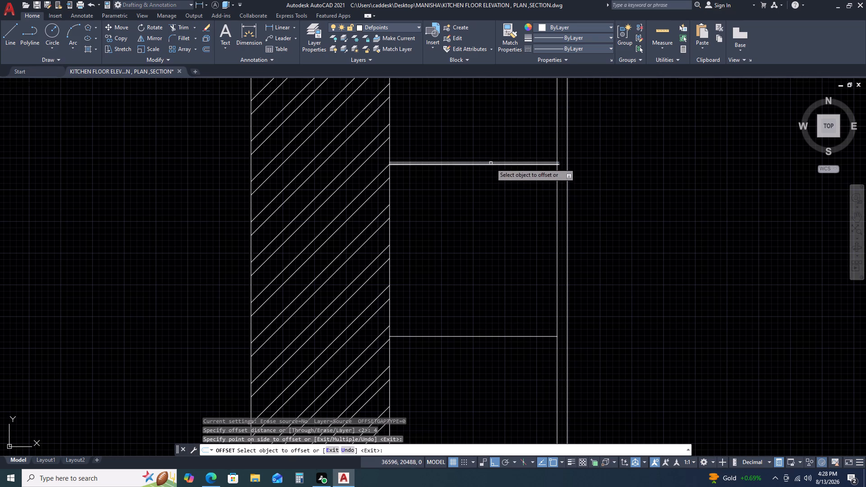
pyautogui.click(492, 161)
pyautogui.click(497, 147)
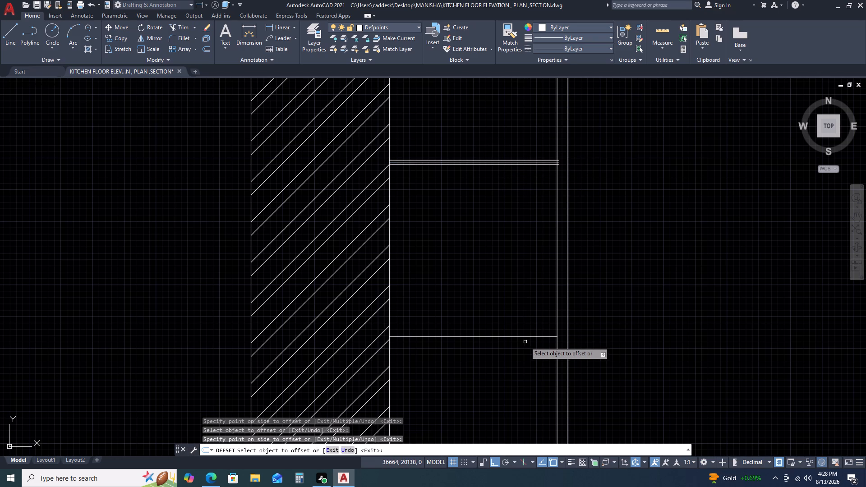
pyautogui.click(528, 336)
pyautogui.click(530, 316)
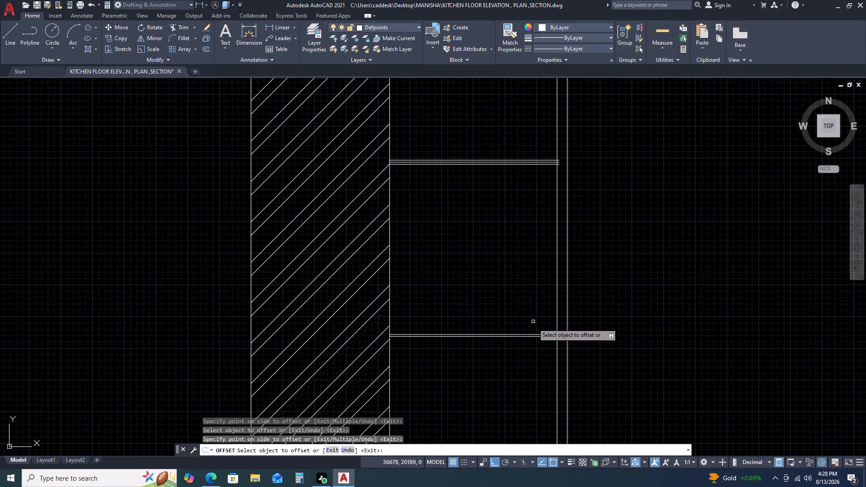
pyautogui.moveTo(519, 336); pyautogui.dragTo(520, 341)
pyautogui.click(522, 374)
pyautogui.press('Escape')
# Erase the original centre line of the lower and upper shelves, leaving the offset pairs.
pyautogui.scroll(3, 520, 338)
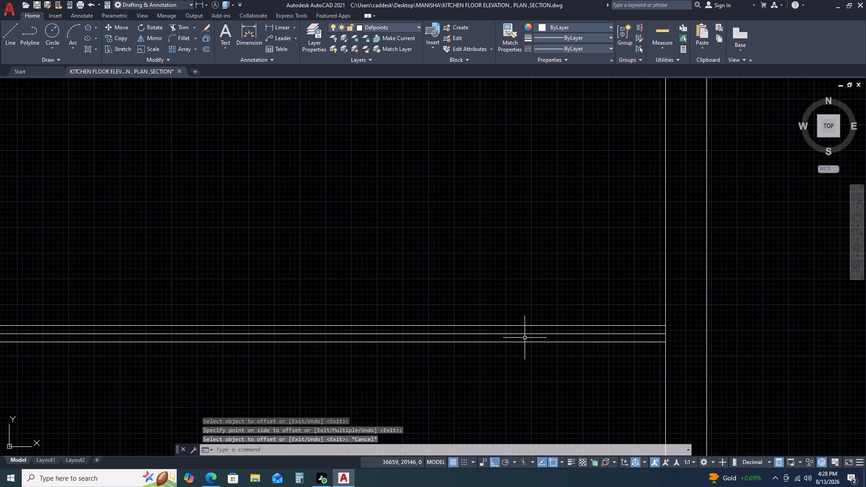
pyautogui.click(525, 338)
pyautogui.click(520, 333)
pyautogui.press('Delete')
pyautogui.scroll(-2, 521, 343)
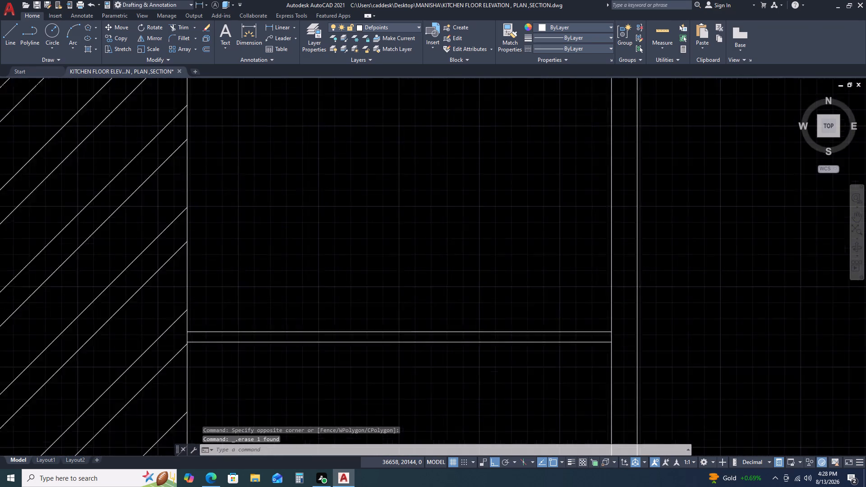
pyautogui.scroll(-2, 521, 343)
pyautogui.scroll(4, 534, 209)
pyautogui.scroll(2, 595, 382)
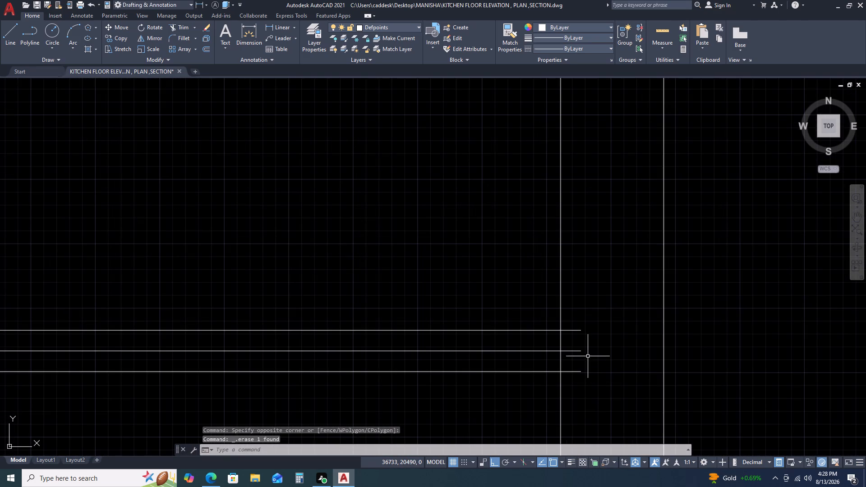
pyautogui.moveTo(585, 353); pyautogui.dragTo(574, 346)
pyautogui.click(570, 343)
pyautogui.press('Delete')
# Trim the ends of the upper shelf's two lines that extend past the cabinet's inner front line.
pyautogui.press('t')
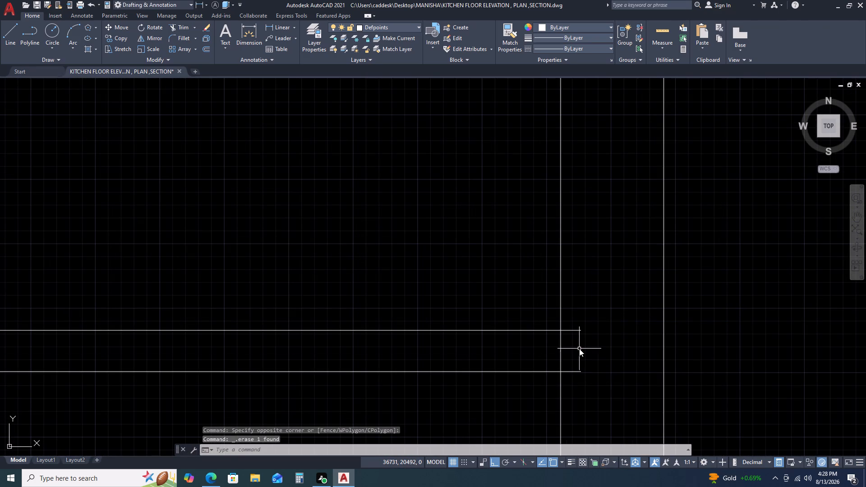
pyautogui.press('r')
pyautogui.press('space')
pyautogui.moveTo(576, 308); pyautogui.dragTo(575, 315)
pyautogui.click(570, 395)
pyautogui.press('Escape')
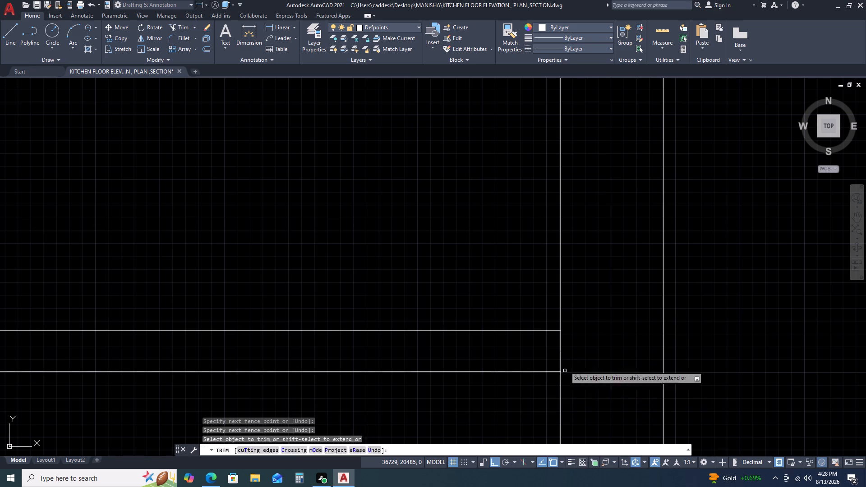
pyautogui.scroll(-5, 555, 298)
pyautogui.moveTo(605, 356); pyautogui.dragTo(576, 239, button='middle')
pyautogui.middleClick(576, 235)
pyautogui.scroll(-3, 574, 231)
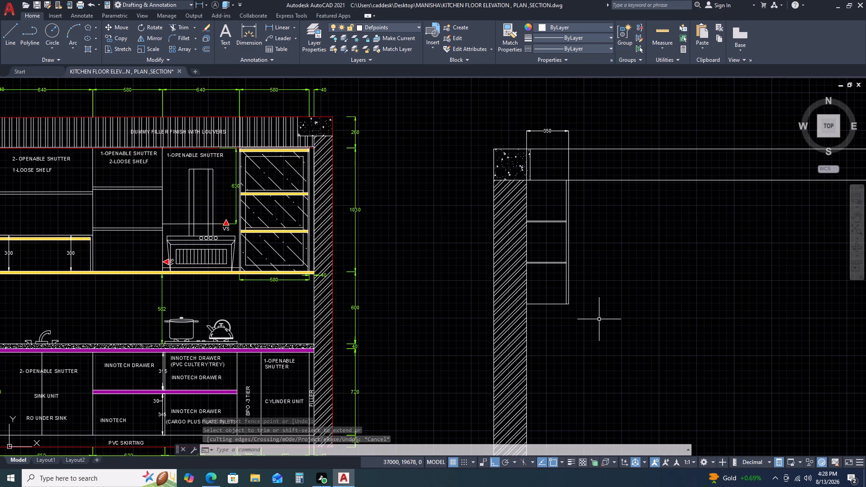
# Draw two crossing diagonal lines between opposite inner corners of the wall cabinet, from the hatched wall's face to the inner front line.
pyautogui.press('l')
pyautogui.press('space')
pyautogui.scroll(2, 530, 184)
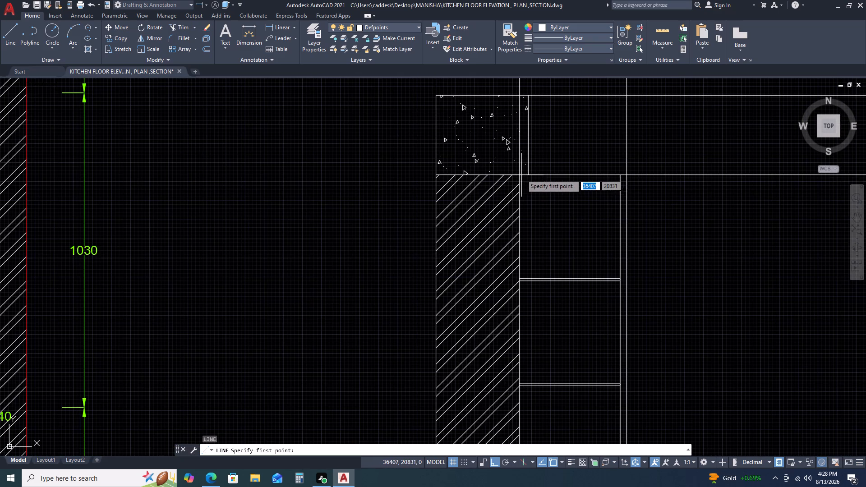
pyautogui.click(520, 175)
pyautogui.scroll(-1, 588, 358)
pyautogui.moveTo(603, 437); pyautogui.dragTo(537, 328, button='middle')
pyautogui.scroll(-1, 537, 326)
pyautogui.scroll(2, 551, 337)
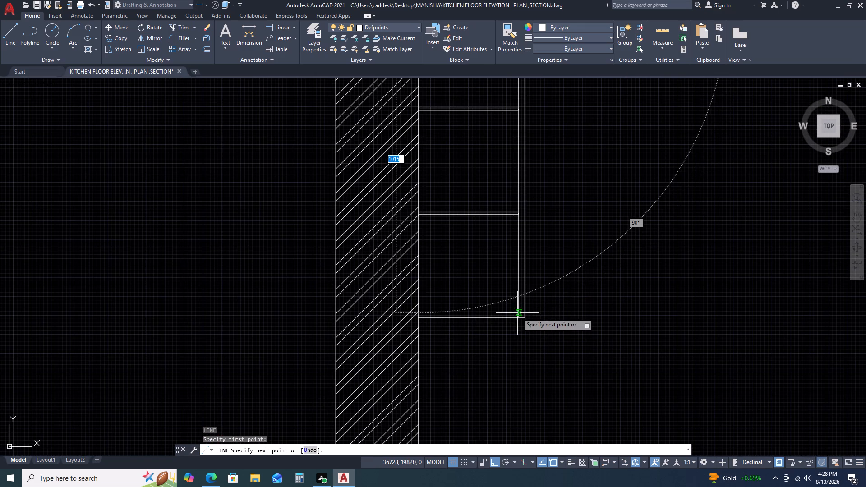
pyautogui.click(517, 317)
pyautogui.press('space')
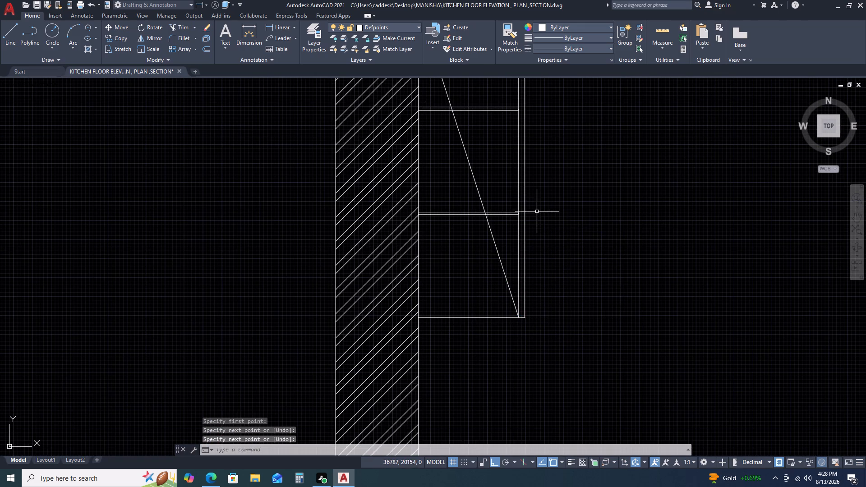
pyautogui.moveTo(539, 223); pyautogui.dragTo(551, 319, button='middle')
pyautogui.press('space')
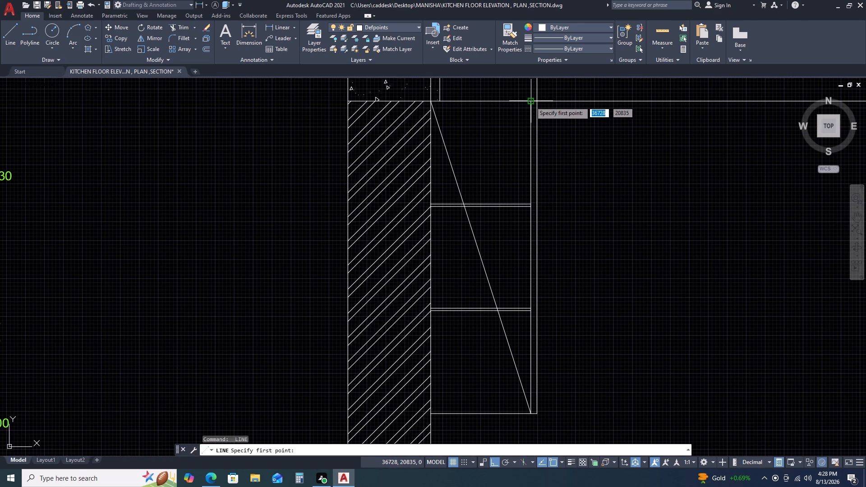
pyautogui.click(530, 101)
pyautogui.click(431, 414)
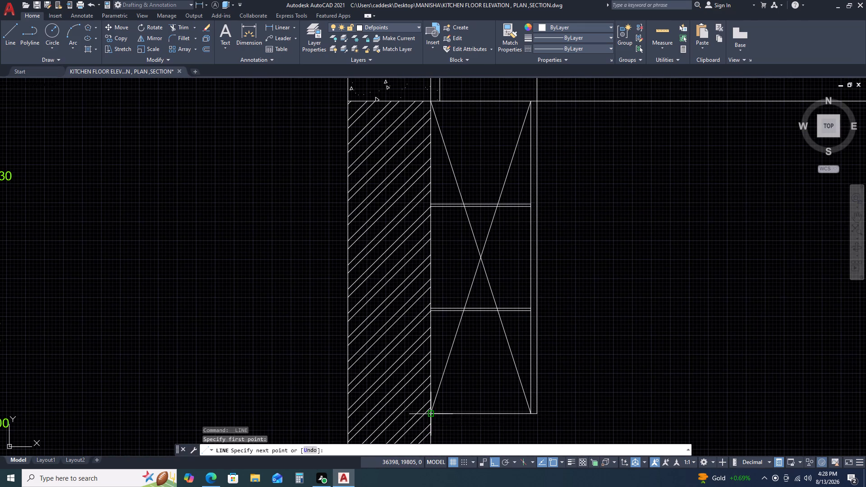
pyautogui.press('Escape')
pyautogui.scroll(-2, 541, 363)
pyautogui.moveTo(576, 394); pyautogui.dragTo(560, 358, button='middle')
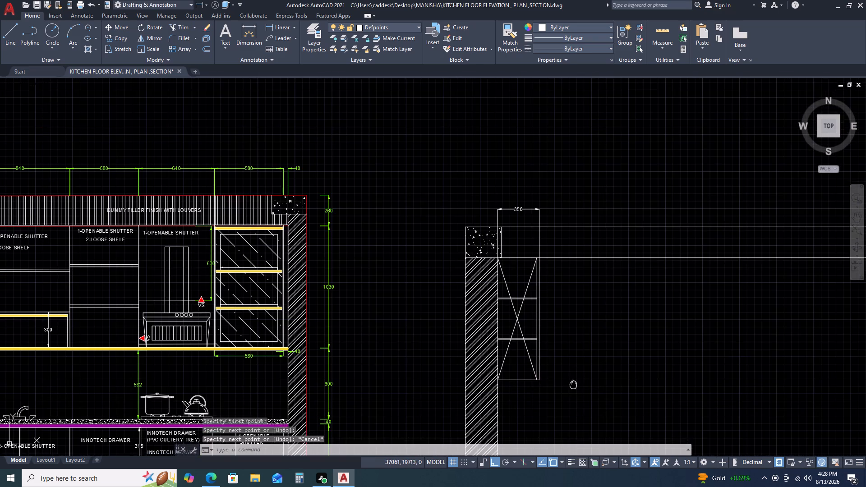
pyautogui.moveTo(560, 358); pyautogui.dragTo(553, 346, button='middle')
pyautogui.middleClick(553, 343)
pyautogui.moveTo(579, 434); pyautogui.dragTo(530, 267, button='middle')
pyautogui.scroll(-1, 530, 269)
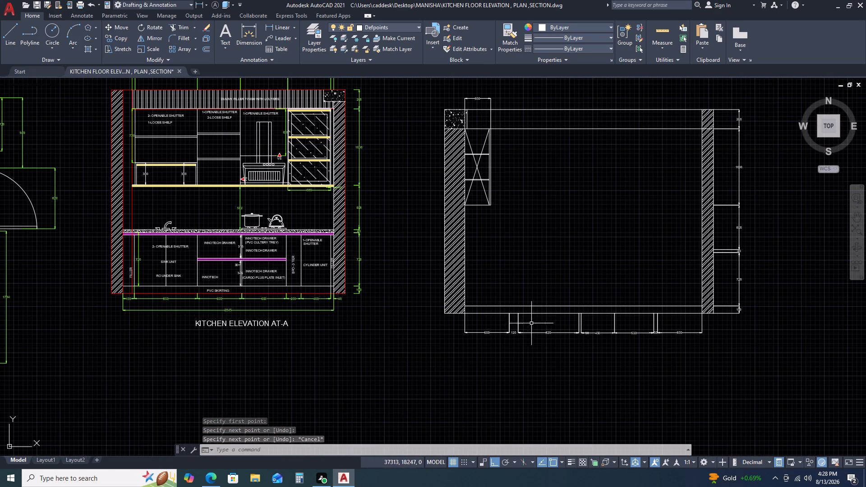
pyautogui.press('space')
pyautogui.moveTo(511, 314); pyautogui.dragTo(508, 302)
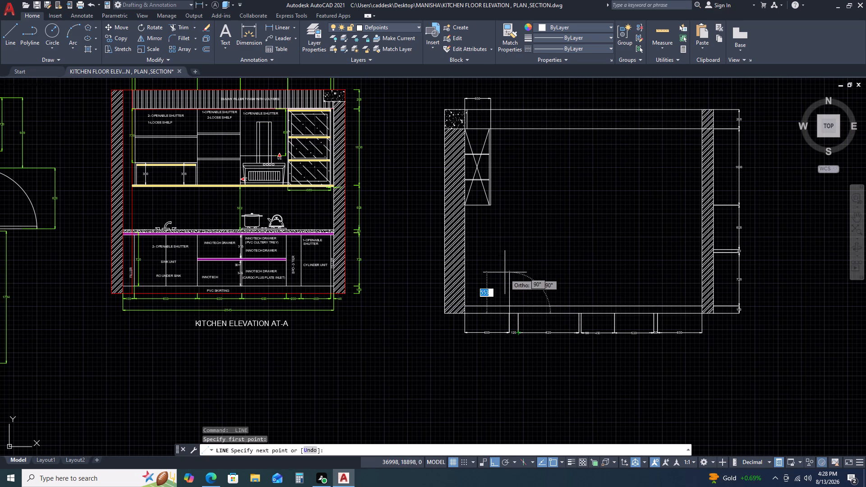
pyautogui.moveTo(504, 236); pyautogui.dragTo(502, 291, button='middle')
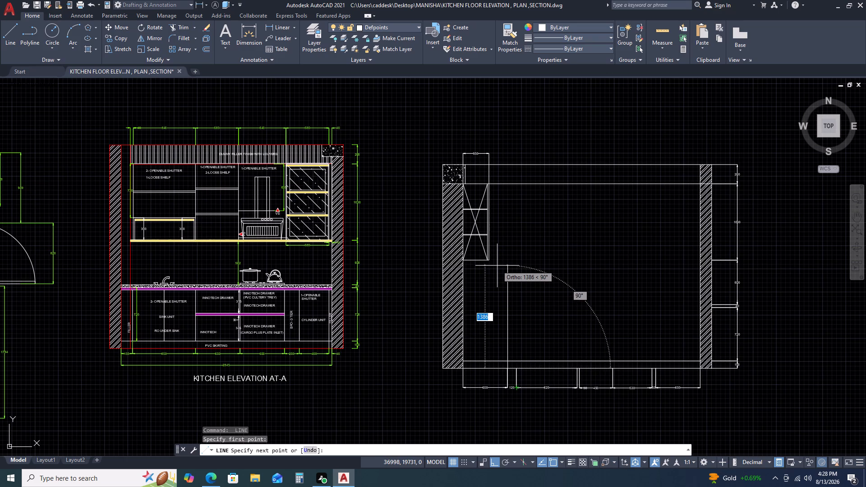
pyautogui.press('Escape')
# Add a 2100 vertical linear dimension rising from the floor's bottom line at the end of the 600 base dimension.
pyautogui.press('d')
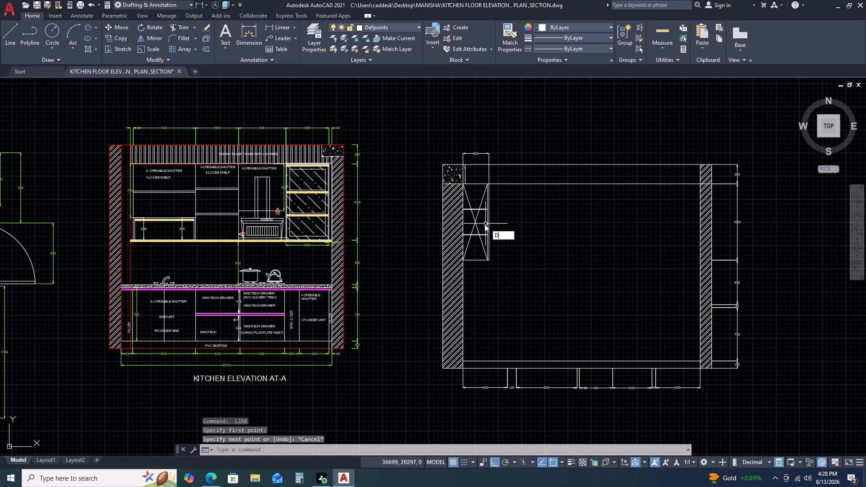
pyautogui.write('LI')
pyautogui.press('space')
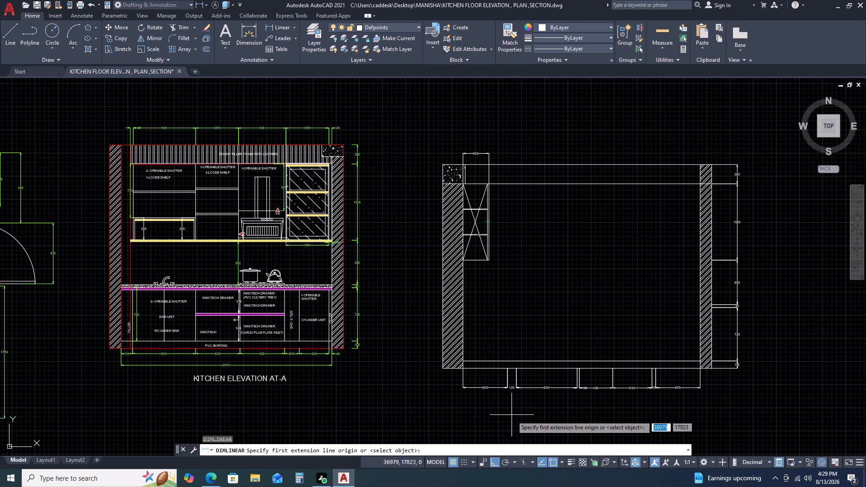
pyautogui.scroll(1, 505, 353)
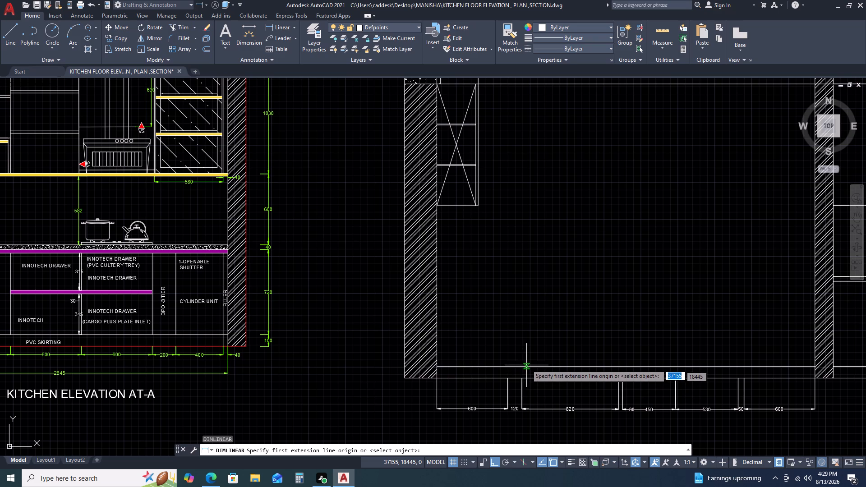
pyautogui.click(507, 379)
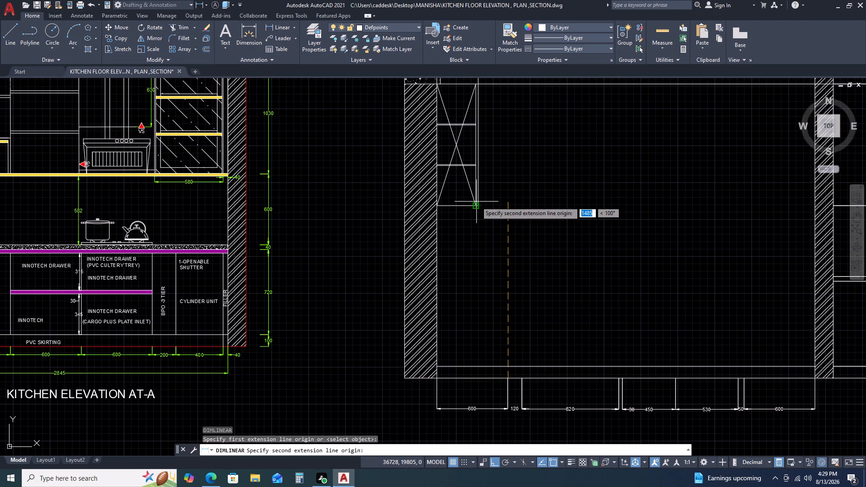
pyautogui.write('2100')
pyautogui.press('space')
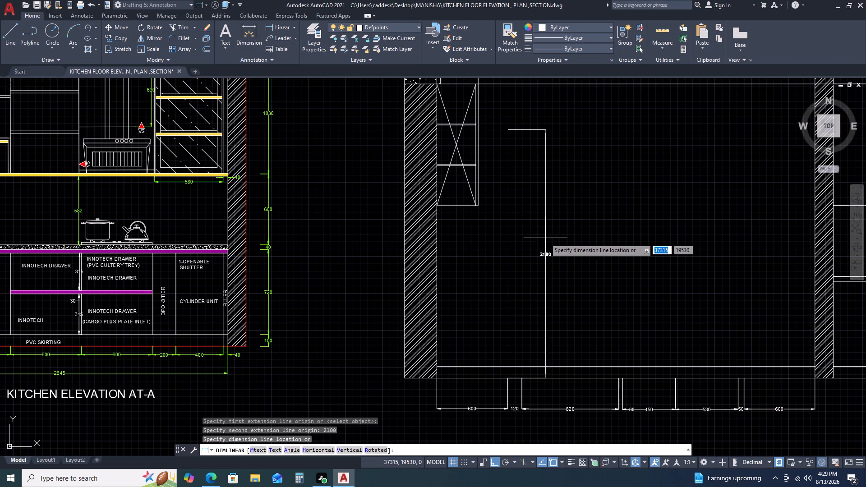
pyautogui.doubleClick(504, 251)
pyautogui.moveTo(533, 289); pyautogui.dragTo(517, 238, button='middle')
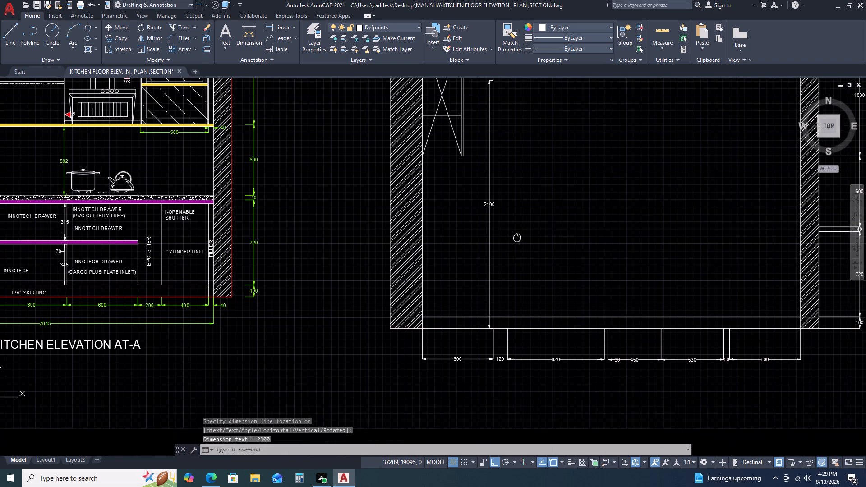
pyautogui.press('Escape')
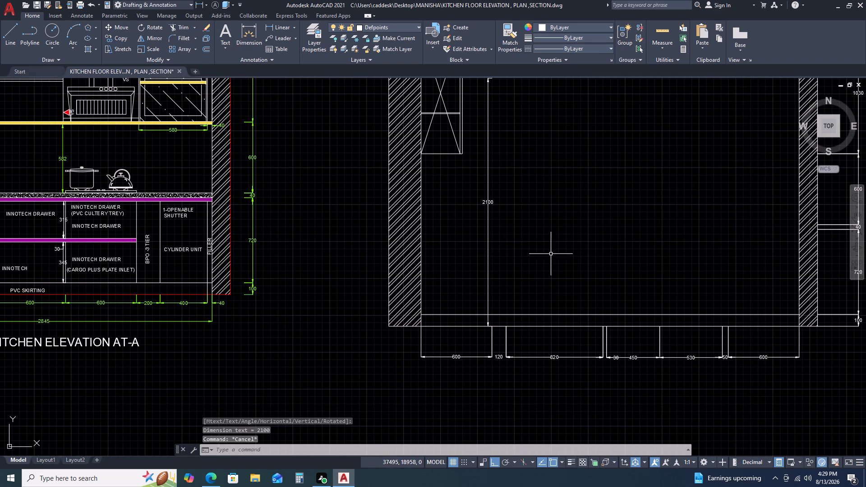
# Move the 2100 vertical dimension so its lower end sits on the extension line at the end of the 600 dimension.
pyautogui.scroll(1, 479, 313)
pyautogui.click(516, 275)
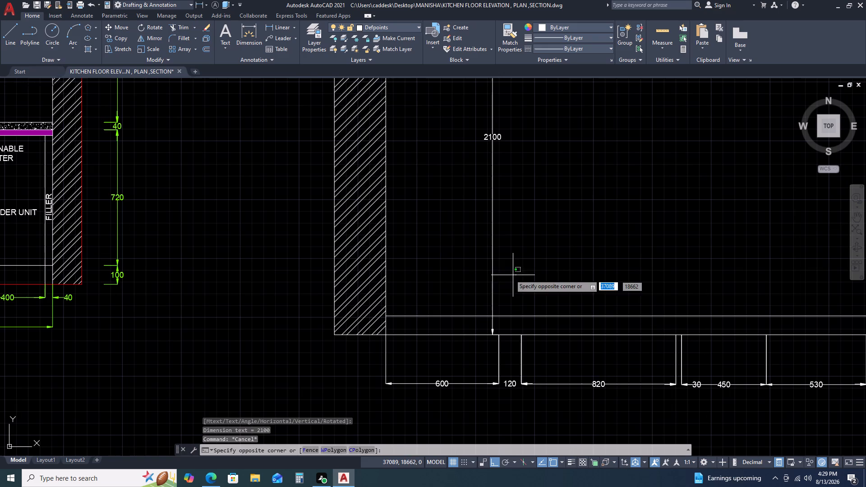
pyautogui.click(462, 232)
pyautogui.write('M')
pyautogui.press('space')
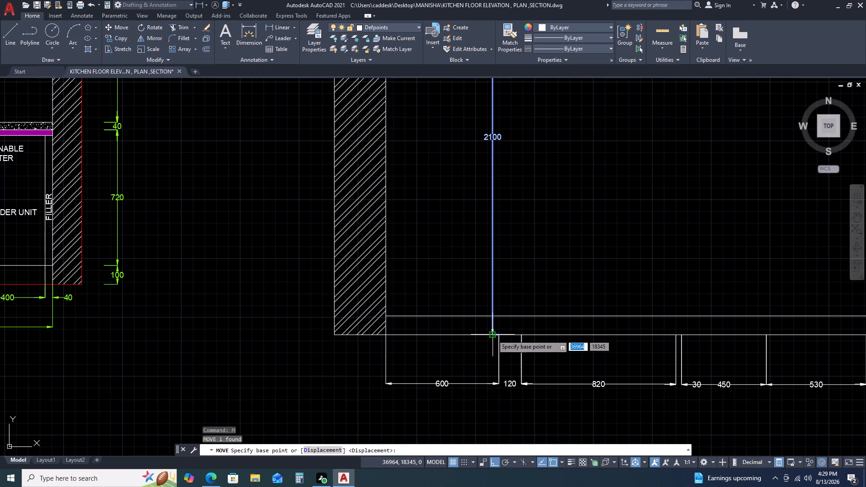
pyautogui.click(493, 335)
pyautogui.click(499, 336)
pyautogui.press('Escape')
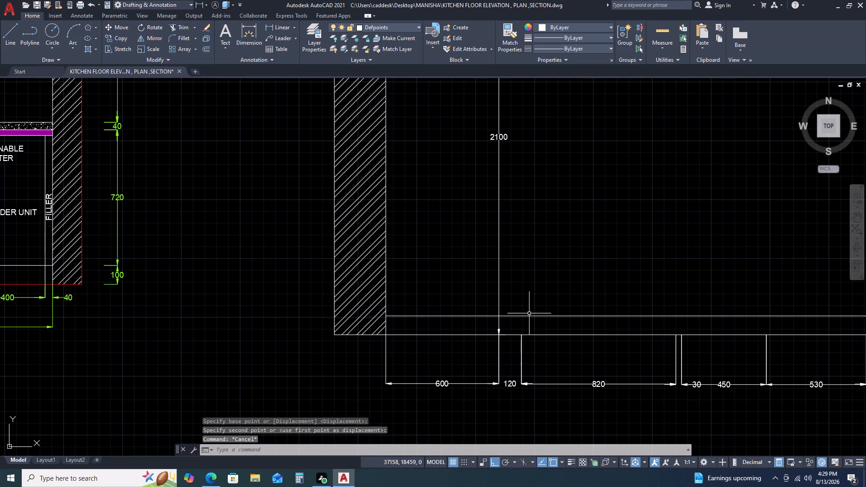
# Draw the base cabinet outline from the upper floor line at the 600 mark, 860 upward and horizontally back to the hatched wall's face.
pyautogui.write('L')
pyautogui.press('space')
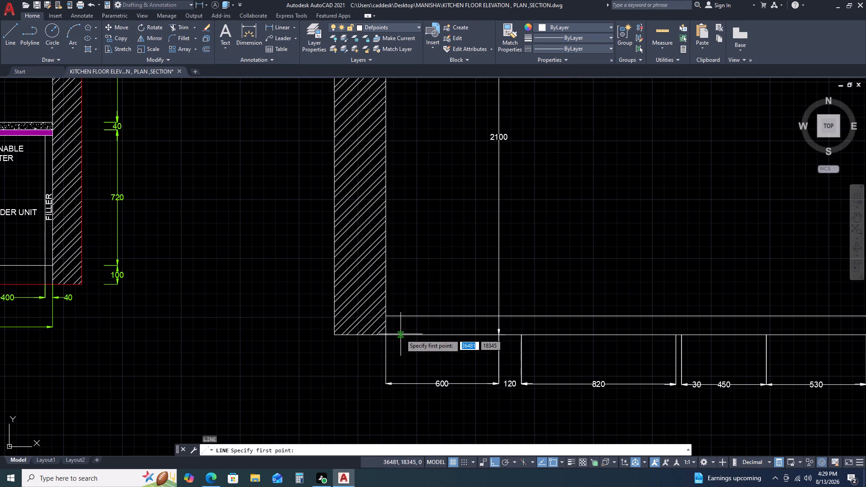
pyautogui.scroll(1, 387, 332)
pyautogui.scroll(-2, 504, 334)
pyautogui.scroll(2, 534, 335)
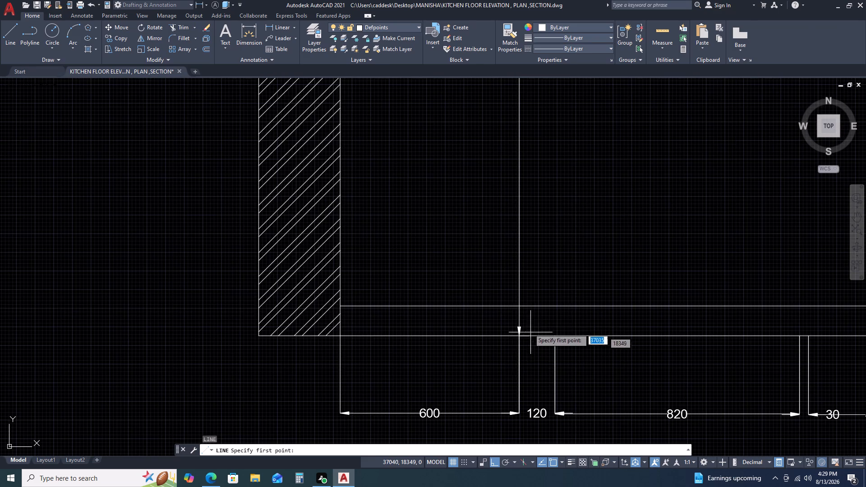
pyautogui.click(519, 306)
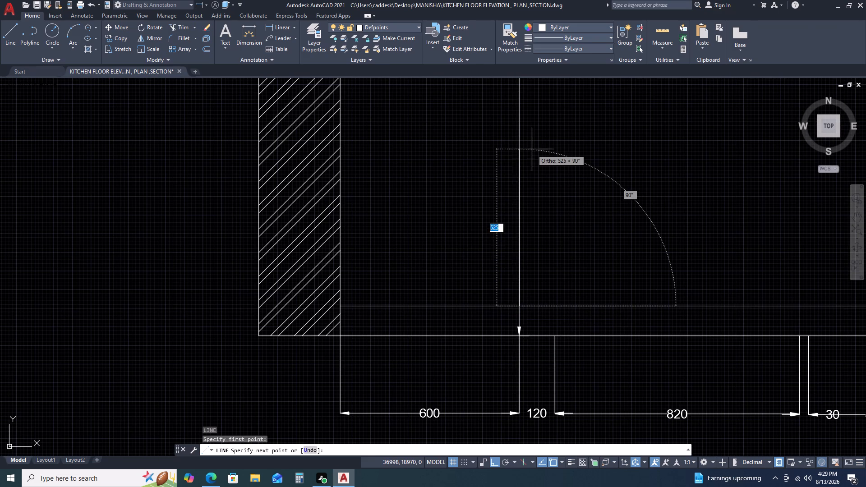
pyautogui.moveTo(532, 149); pyautogui.dragTo(537, 318, button='middle')
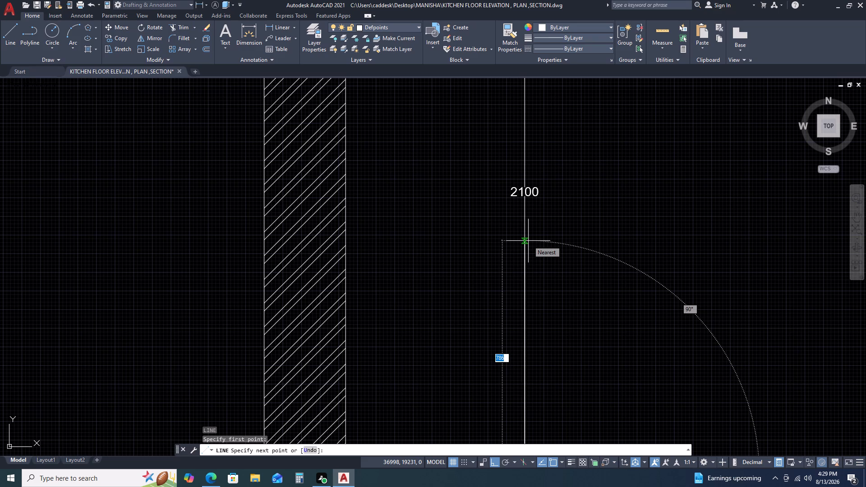
pyautogui.press('8')
pyautogui.write('60')
pyautogui.press('space')
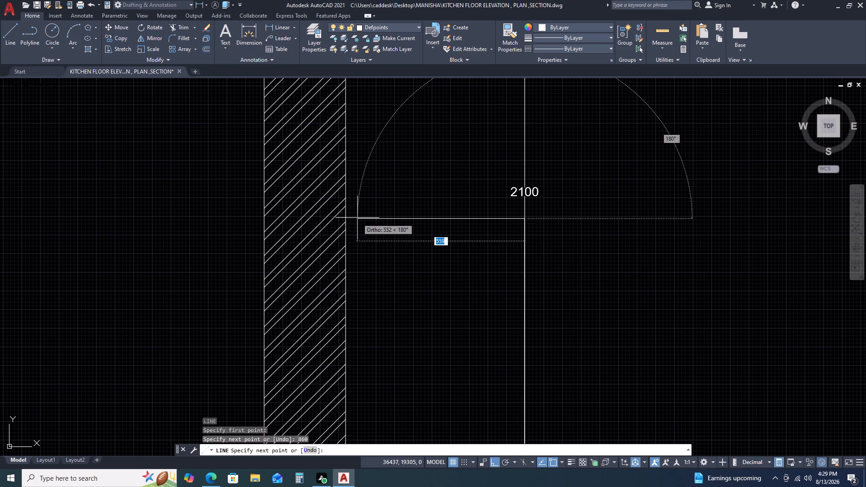
pyautogui.click(348, 216)
pyautogui.press('Escape')
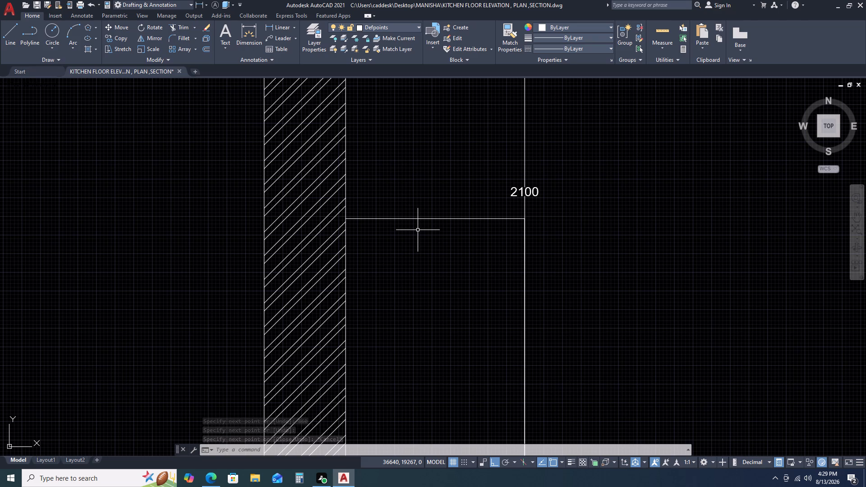
# Offset the base cabinet's horizontal top line 50 downward.
pyautogui.click(468, 207)
pyautogui.click(455, 231)
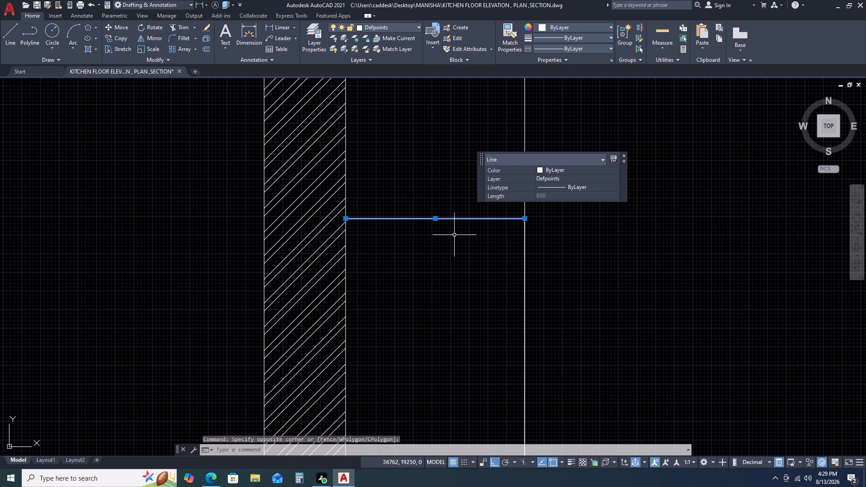
pyautogui.write('O')
pyautogui.press('space')
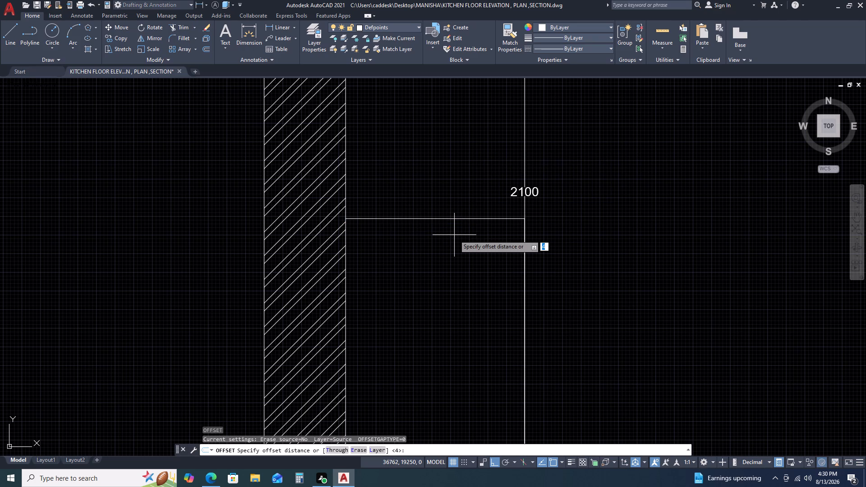
pyautogui.press('5')
pyautogui.press('0')
pyautogui.press('space')
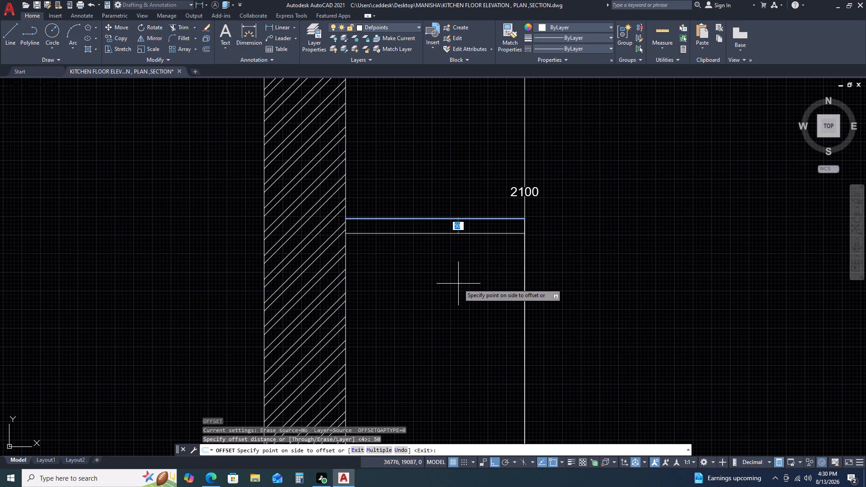
pyautogui.click(458, 284)
pyautogui.press('Escape')
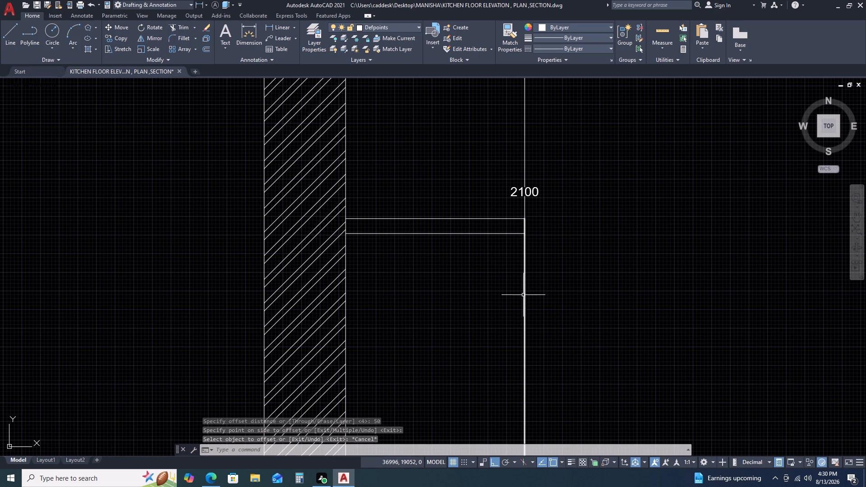
# Offset the base cabinet's 860 vertical front line 20 inward toward the hatched wall.
pyautogui.click(526, 289)
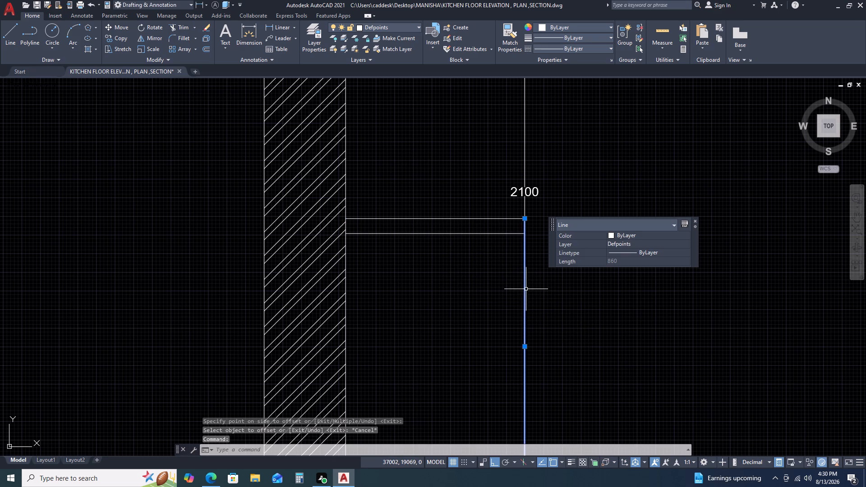
pyautogui.write('O')
pyautogui.press('space')
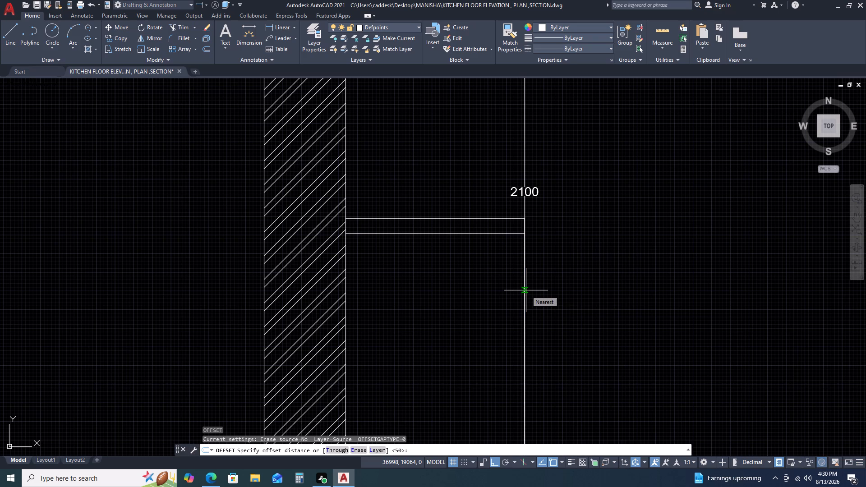
pyautogui.write('20')
pyautogui.press('space')
pyautogui.click(500, 300)
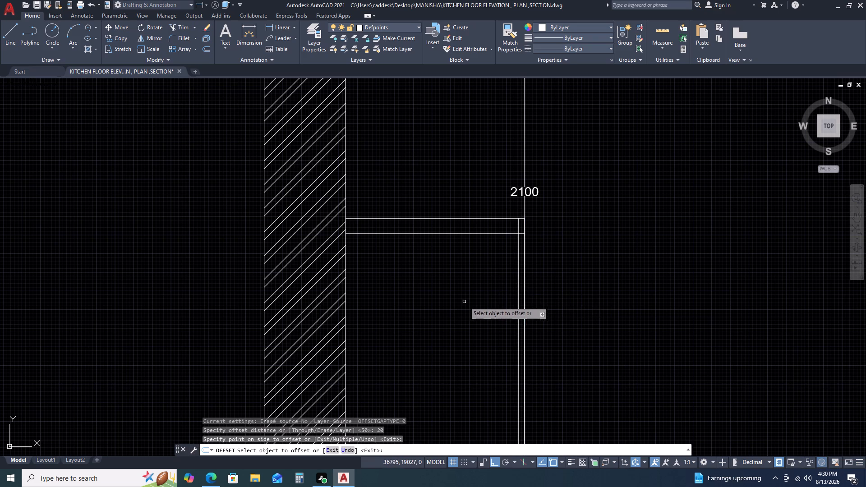
pyautogui.press('Escape')
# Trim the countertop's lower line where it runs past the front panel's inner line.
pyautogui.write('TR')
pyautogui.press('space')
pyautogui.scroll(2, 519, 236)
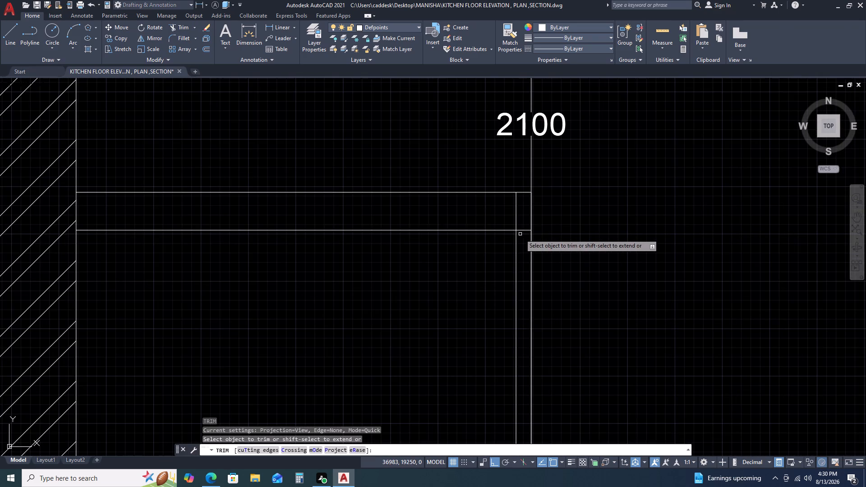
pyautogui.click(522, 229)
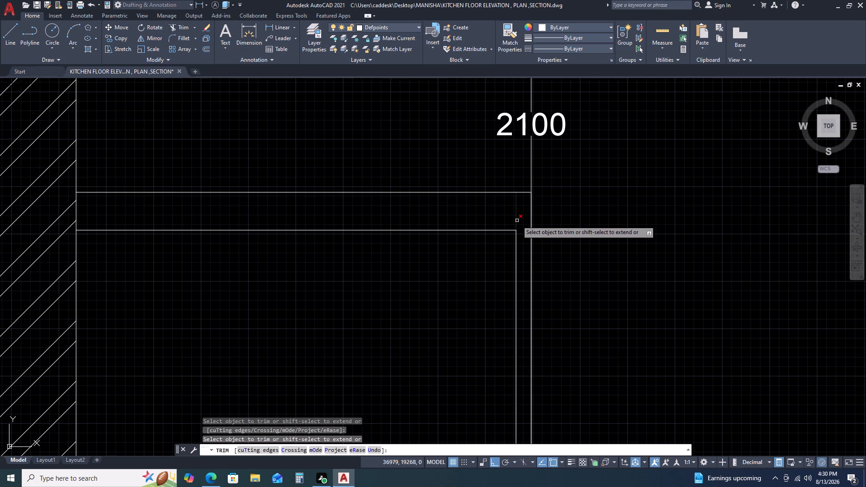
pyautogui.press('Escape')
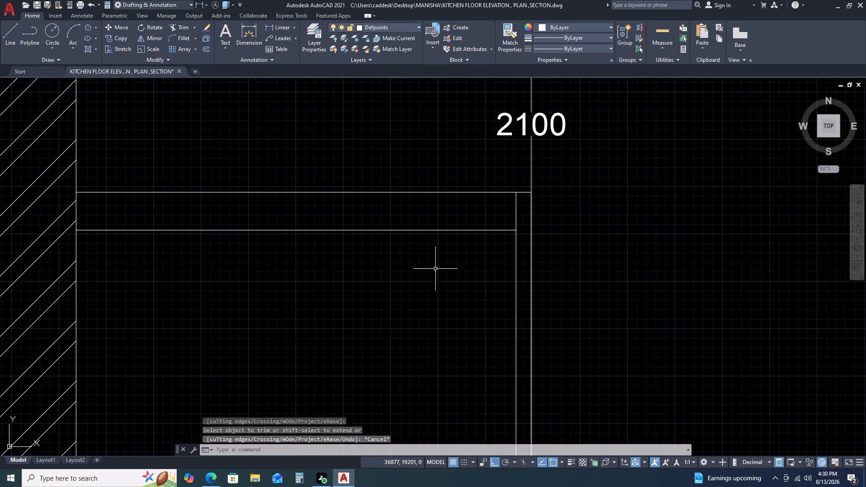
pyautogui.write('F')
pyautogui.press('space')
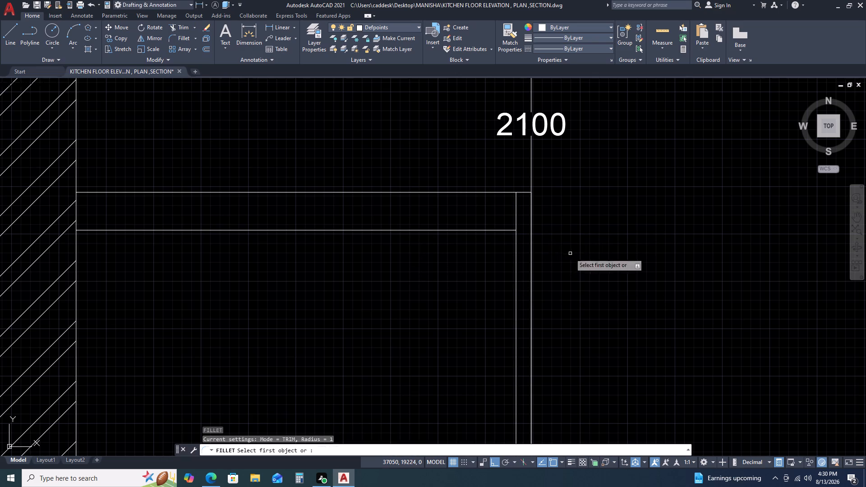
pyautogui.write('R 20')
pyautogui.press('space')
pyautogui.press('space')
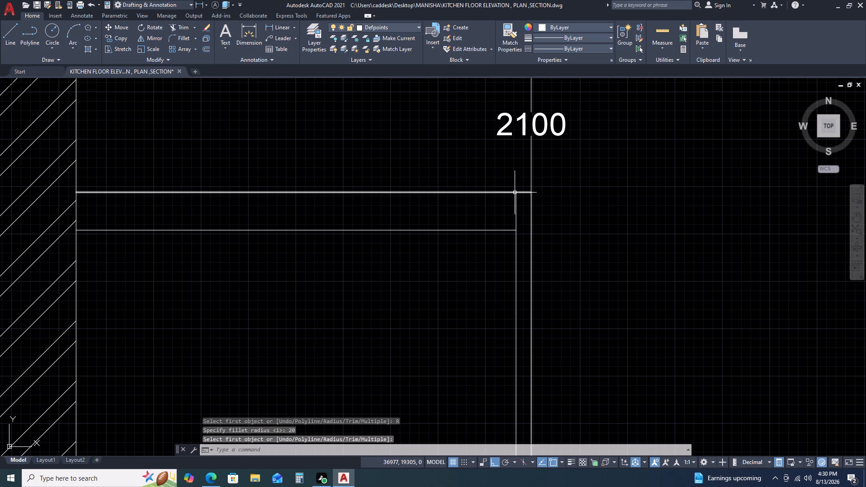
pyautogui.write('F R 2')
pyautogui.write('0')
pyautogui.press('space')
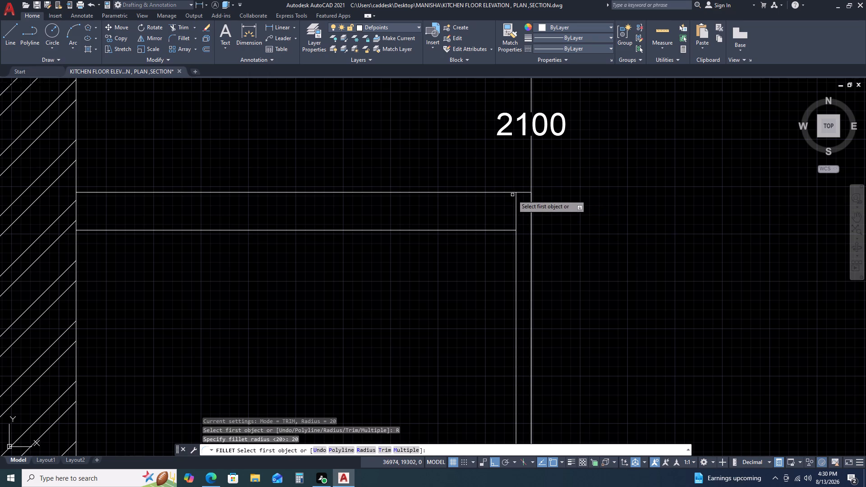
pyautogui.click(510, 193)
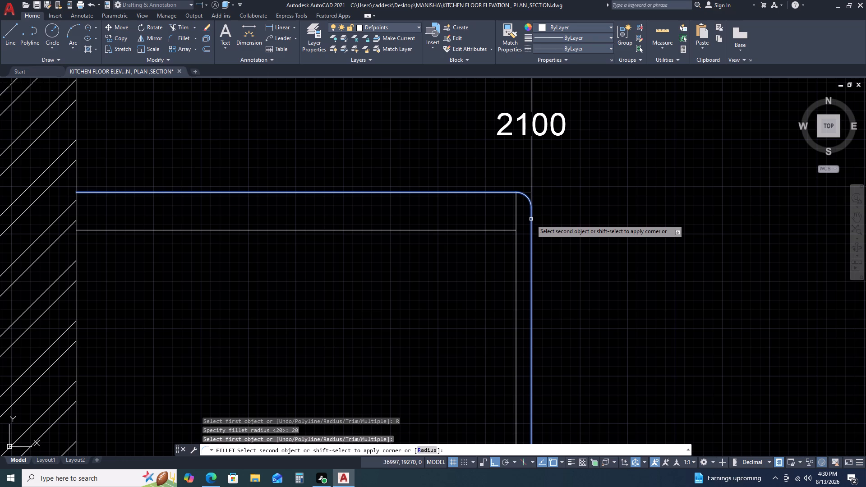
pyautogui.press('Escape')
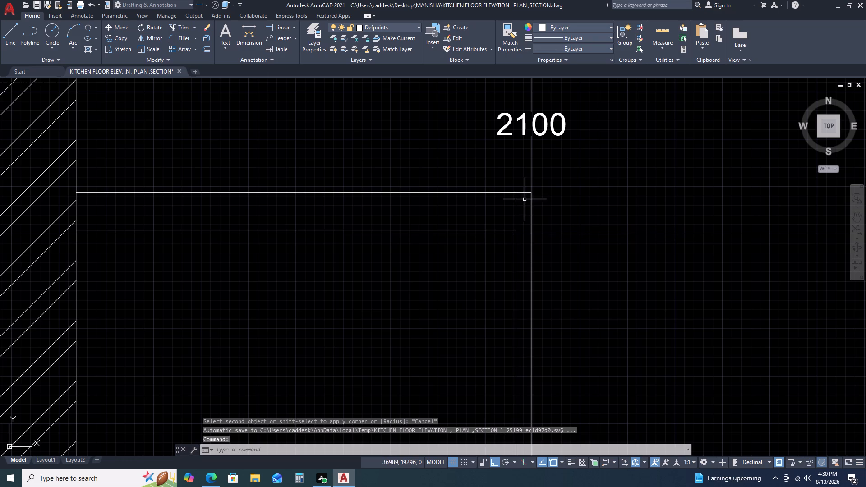
# Stretch the end of the countertop's lower line out to the base cabinet's outer front line.
pyautogui.click(515, 228)
pyautogui.press('Escape')
pyautogui.click(510, 233)
pyautogui.click(507, 229)
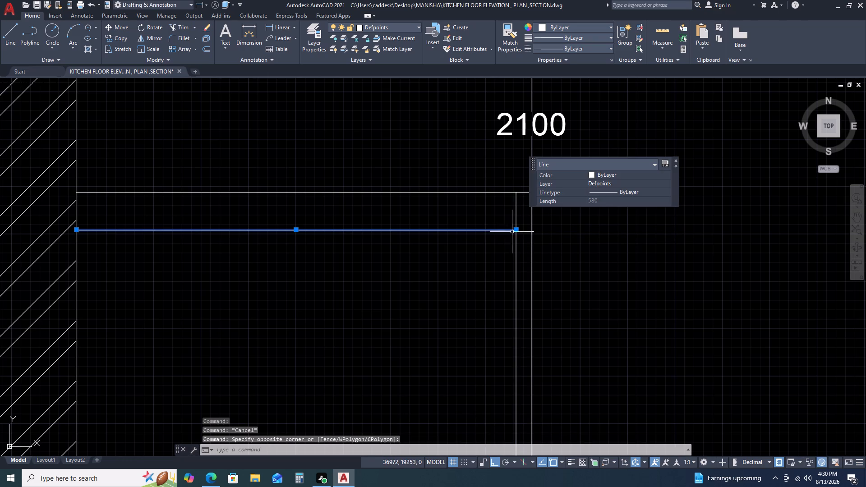
pyautogui.click(516, 230)
pyautogui.click(533, 232)
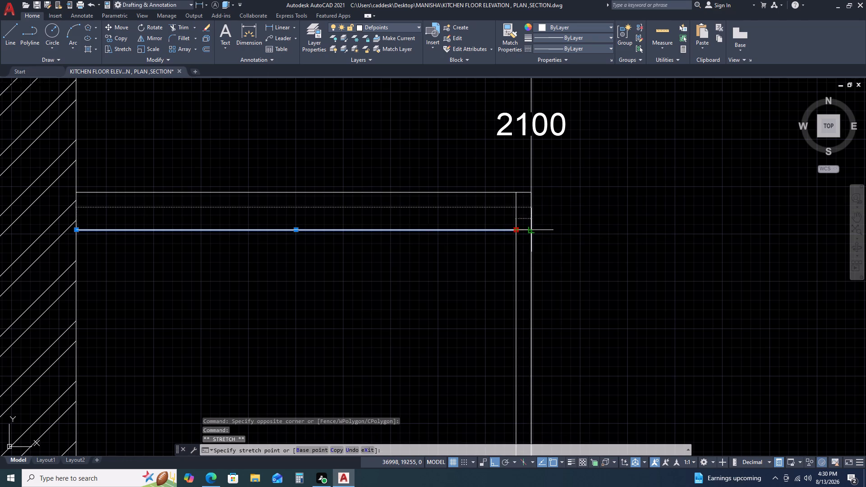
pyautogui.press('Escape')
# Move the 2100 vertical dimension line outward, clear of the base cabinet's front line.
pyautogui.moveTo(581, 253); pyautogui.dragTo(451, 279, button='middle')
pyautogui.moveTo(456, 175); pyautogui.dragTo(441, 173)
pyautogui.click(359, 140)
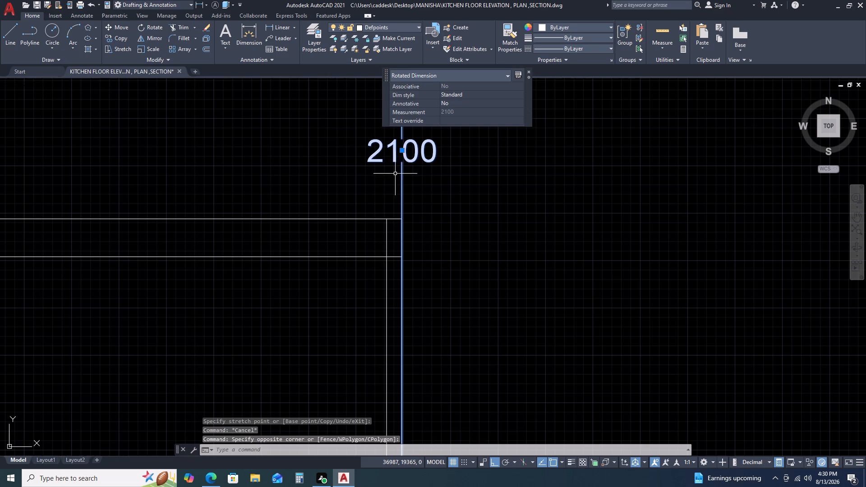
pyautogui.click(401, 150)
pyautogui.click(568, 174)
pyautogui.press('Escape')
pyautogui.press('Escape')
pyautogui.press('Escape')
pyautogui.press('Escape')
pyautogui.press('Escape')
pyautogui.press('Escape')
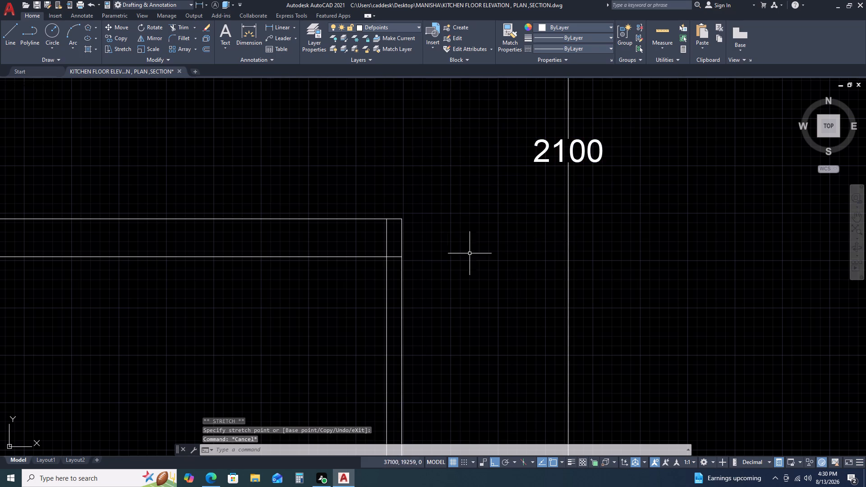
# Fillet the corner between the countertop's top line and the cabinet's outer front line with radius 50.
pyautogui.moveTo(434, 254); pyautogui.dragTo(539, 211, button='middle')
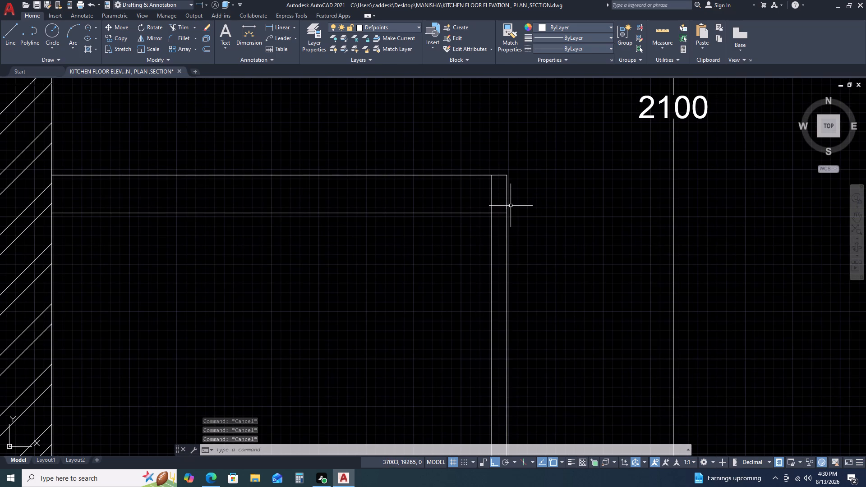
pyautogui.write('F R 5')
pyautogui.press('0')
pyautogui.press('space')
pyautogui.click(483, 175)
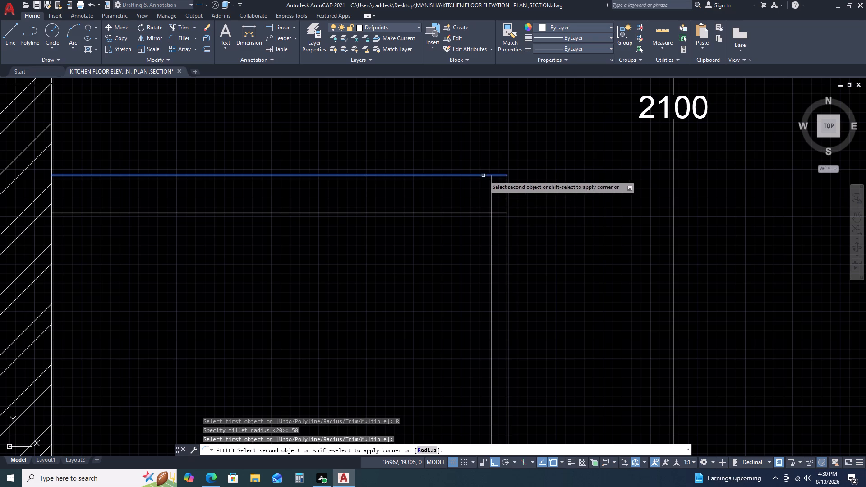
pyautogui.click(507, 206)
pyautogui.press('Escape')
# Trim the front panel's inner vertical line within the countertop and above the rounded corner.
pyautogui.scroll(2, 490, 193)
pyautogui.write('TR')
pyautogui.press('space')
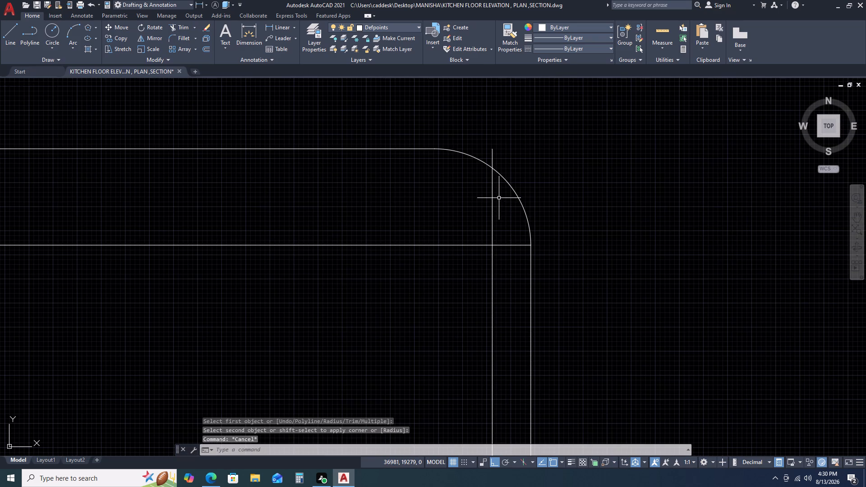
pyautogui.click(500, 199)
pyautogui.click(446, 203)
pyautogui.click(492, 144)
pyautogui.click(507, 165)
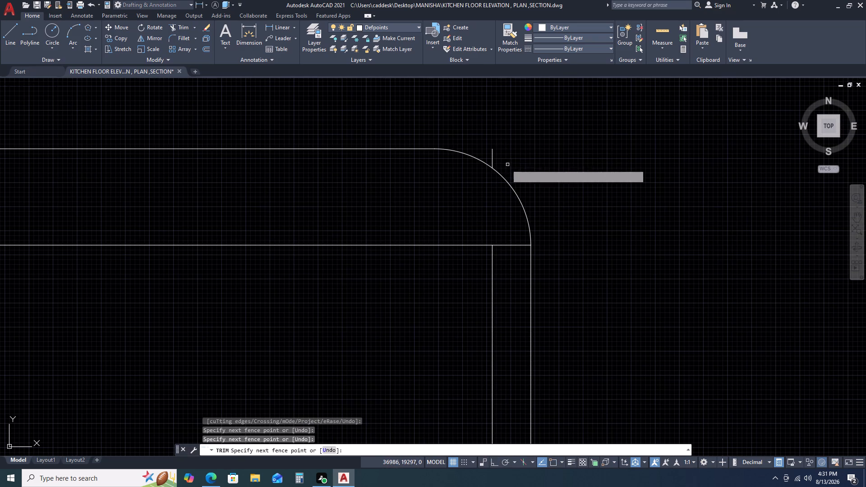
pyautogui.click(495, 156)
pyautogui.click(489, 145)
pyautogui.press('Escape')
# Hatch the countertop area between its top line, rounded corner and lower line.
pyautogui.scroll(-1, 619, 221)
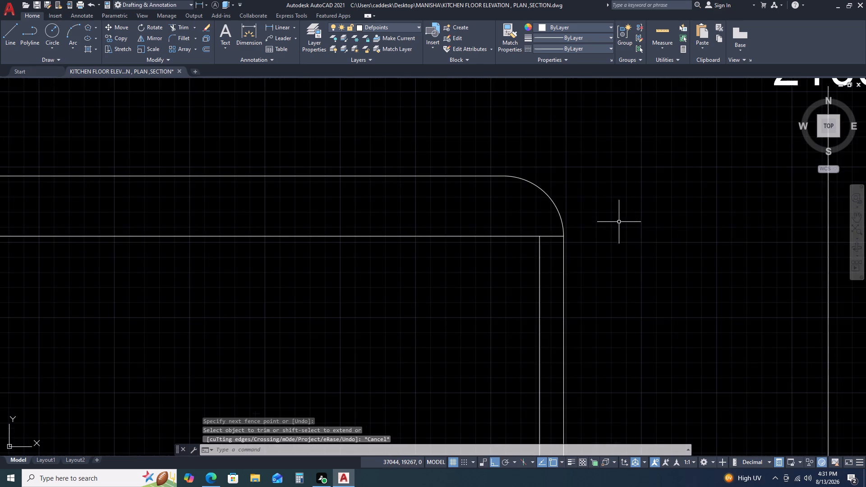
pyautogui.scroll(-3, 617, 225)
pyautogui.moveTo(631, 250); pyautogui.dragTo(569, 156, button='middle')
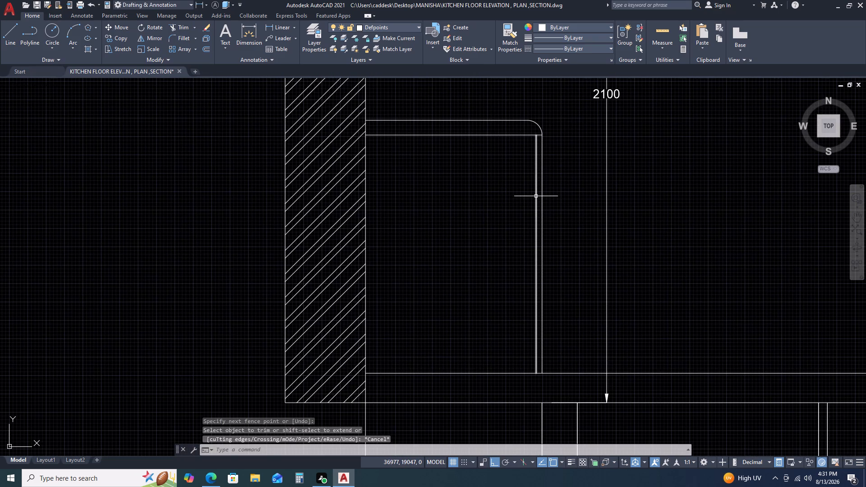
pyautogui.write('H')
pyautogui.press('space')
pyautogui.click(494, 126)
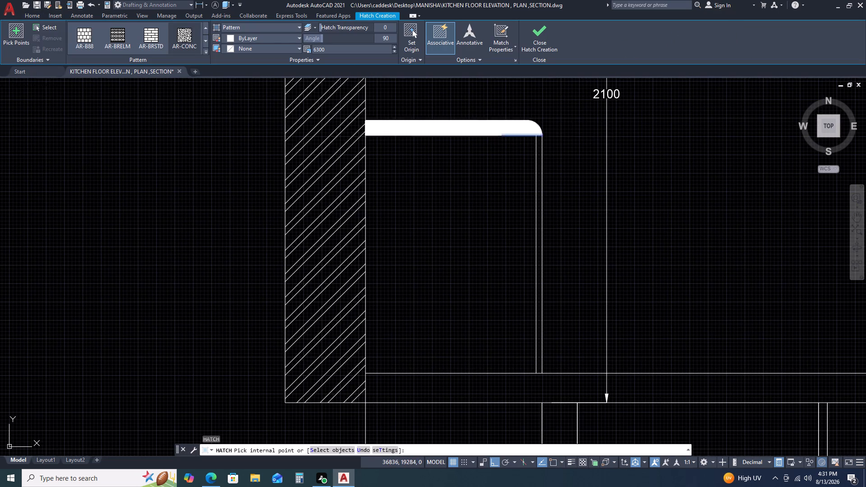
pyautogui.press('Escape')
# Match the countertop hatch's properties to the concrete hatch at the top of the section's hatched wall.
pyautogui.scroll(-4, 508, 169)
pyautogui.moveTo(513, 156); pyautogui.dragTo(521, 230, button='middle')
pyautogui.press('m')
pyautogui.write('A')
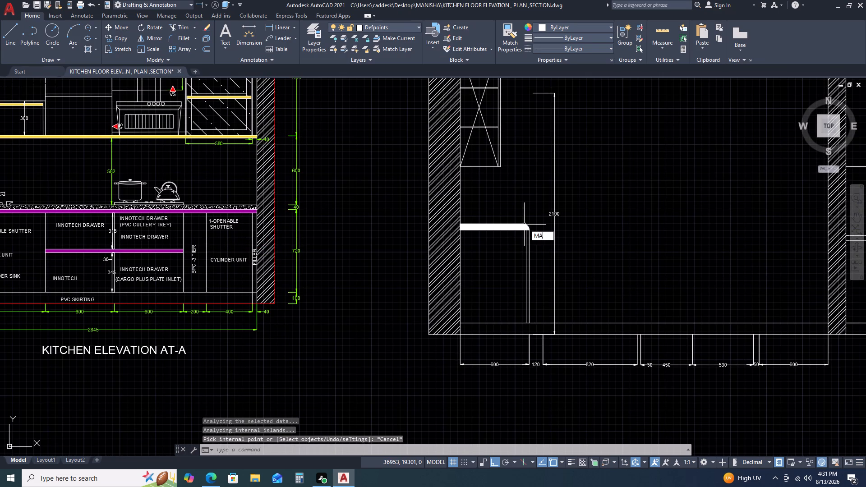
pyautogui.press('space')
pyautogui.scroll(-2, 514, 182)
pyautogui.scroll(2, 486, 123)
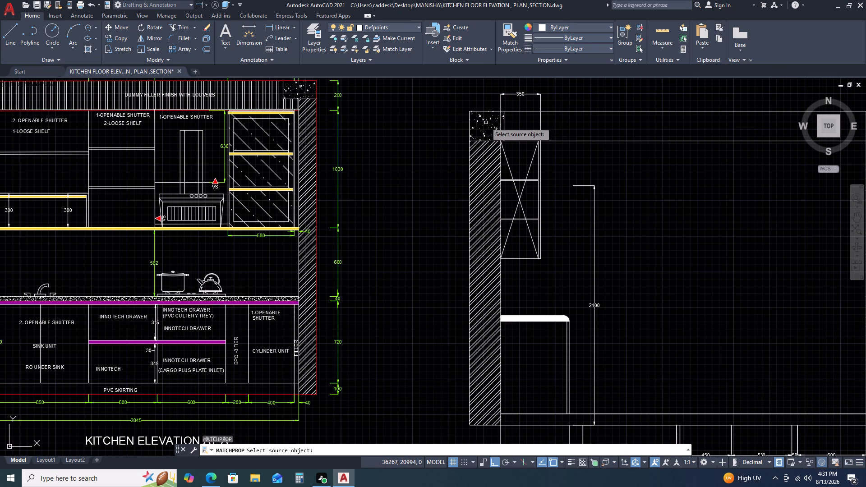
pyautogui.click(486, 123)
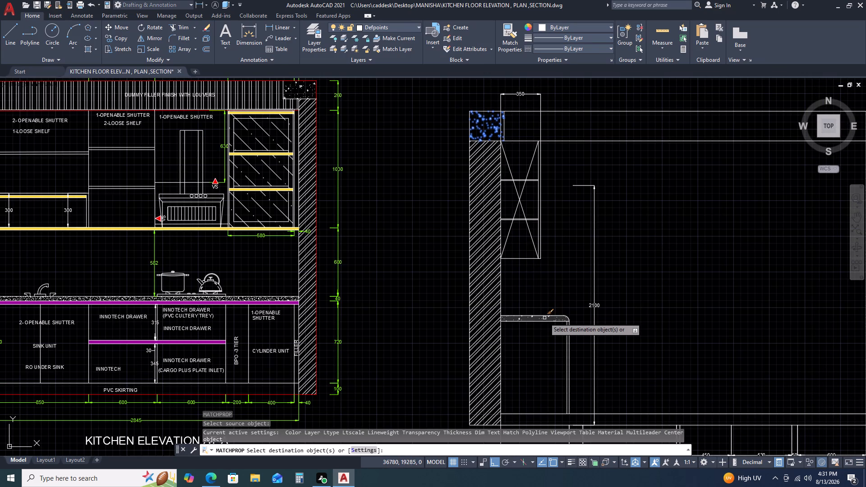
pyautogui.click(544, 318)
pyautogui.press('Escape')
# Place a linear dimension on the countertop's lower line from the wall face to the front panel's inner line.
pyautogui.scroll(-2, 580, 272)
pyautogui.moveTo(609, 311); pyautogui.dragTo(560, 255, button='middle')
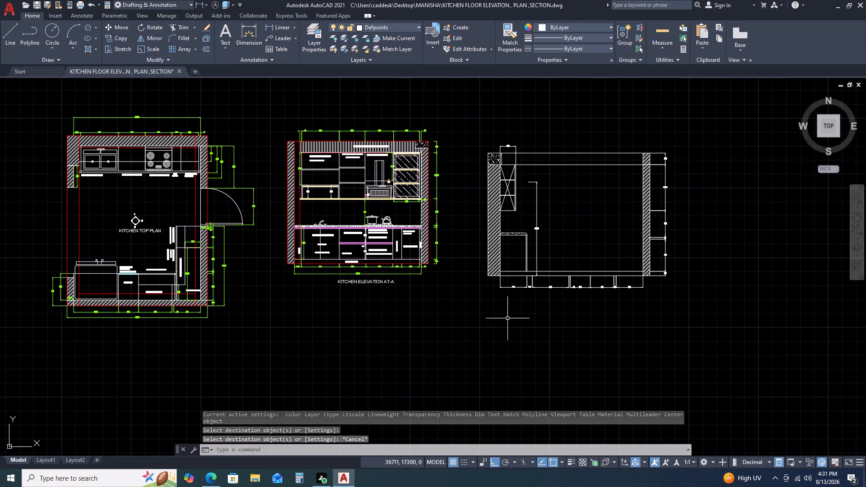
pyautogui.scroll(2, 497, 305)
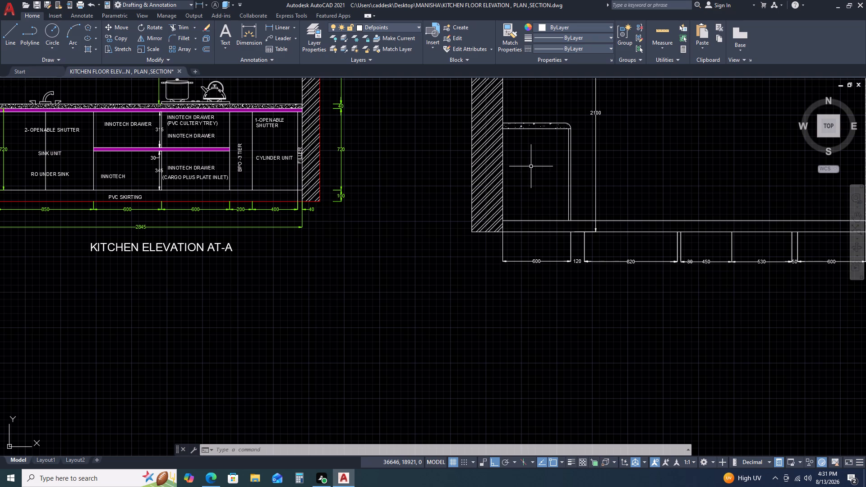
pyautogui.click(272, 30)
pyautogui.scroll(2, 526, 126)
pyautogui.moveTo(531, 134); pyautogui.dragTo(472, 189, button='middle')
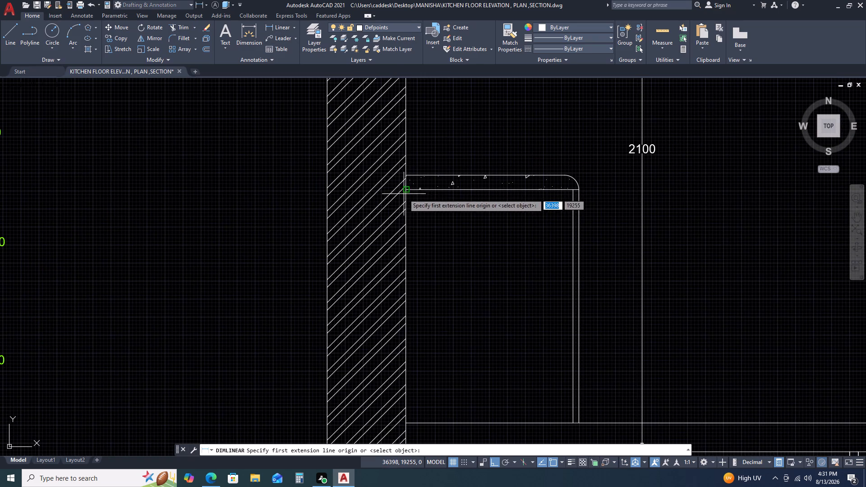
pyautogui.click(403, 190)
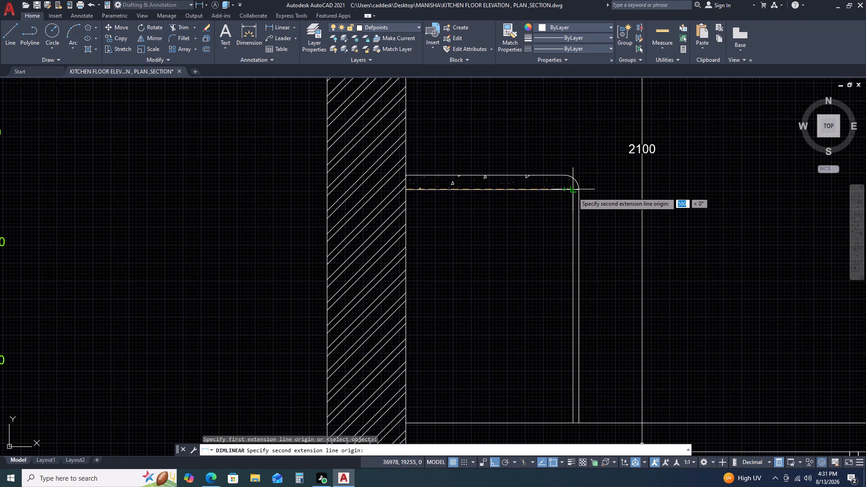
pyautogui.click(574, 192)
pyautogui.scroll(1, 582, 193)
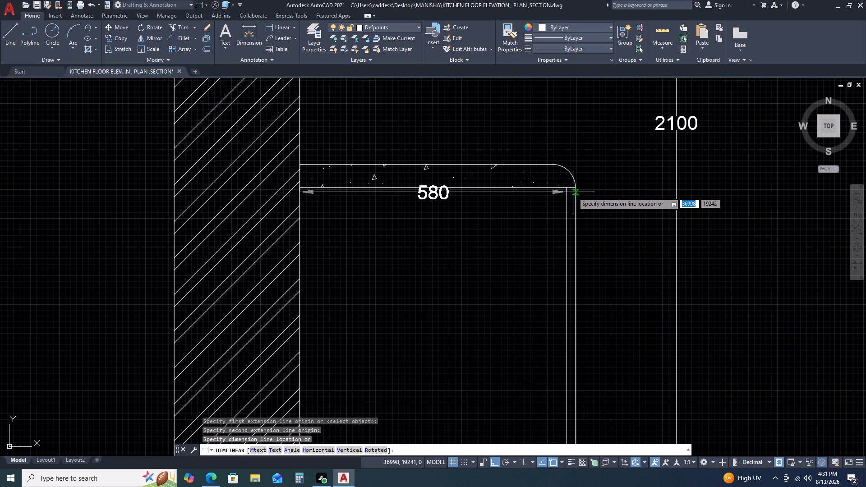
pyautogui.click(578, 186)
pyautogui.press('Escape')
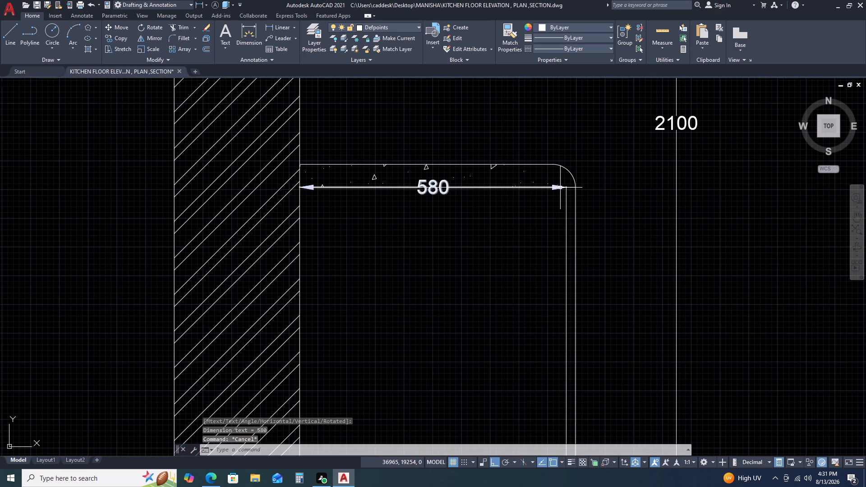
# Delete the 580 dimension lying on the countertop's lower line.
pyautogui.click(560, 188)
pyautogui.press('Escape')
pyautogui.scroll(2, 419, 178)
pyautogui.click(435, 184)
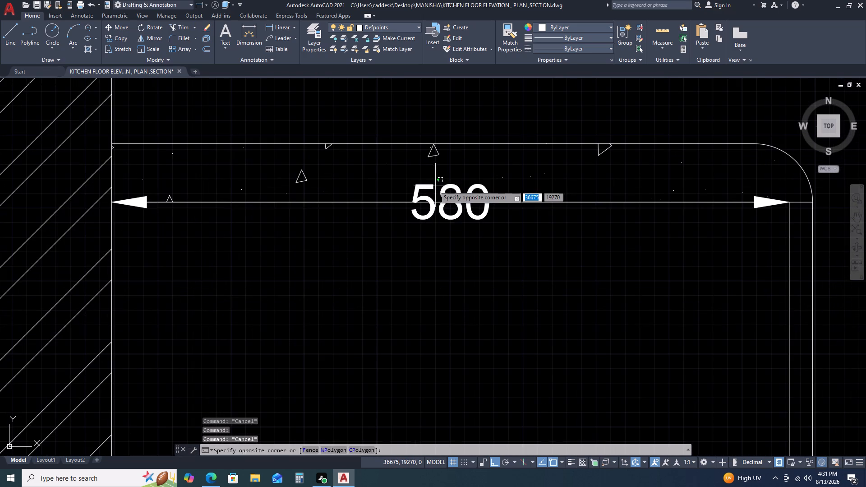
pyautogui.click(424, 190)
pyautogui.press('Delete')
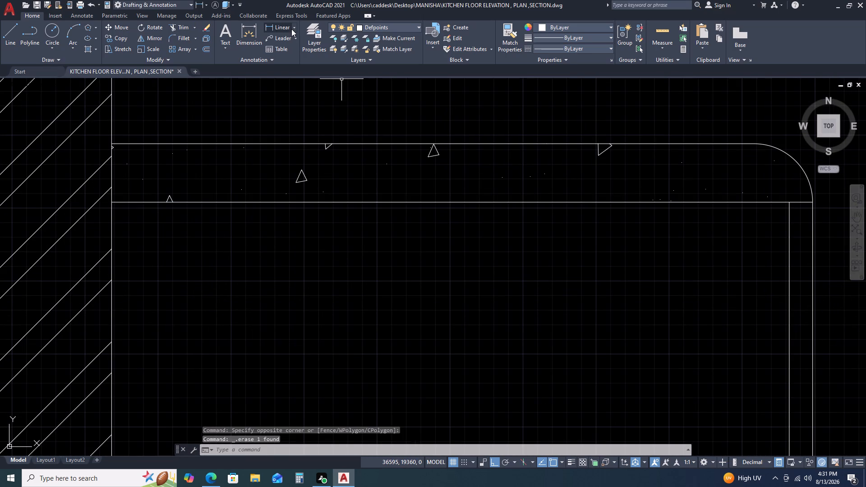
# Add a linear dimension just below the countertop, from the wall face to the cabinet's outer front line.
pyautogui.click(291, 29)
pyautogui.click(112, 203)
pyautogui.scroll(-2, 636, 222)
pyautogui.click(710, 216)
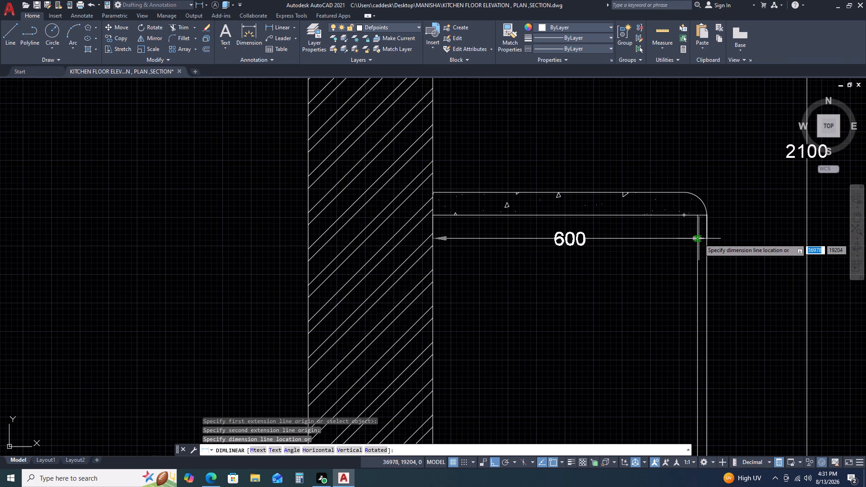
pyautogui.click(699, 239)
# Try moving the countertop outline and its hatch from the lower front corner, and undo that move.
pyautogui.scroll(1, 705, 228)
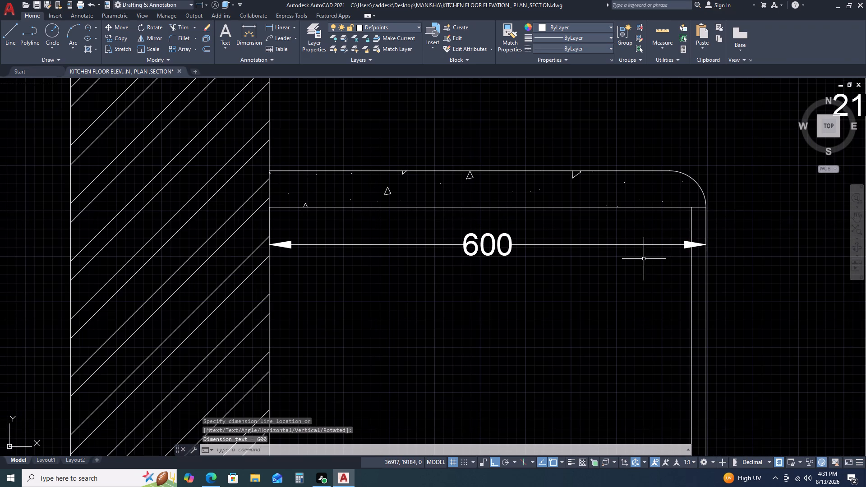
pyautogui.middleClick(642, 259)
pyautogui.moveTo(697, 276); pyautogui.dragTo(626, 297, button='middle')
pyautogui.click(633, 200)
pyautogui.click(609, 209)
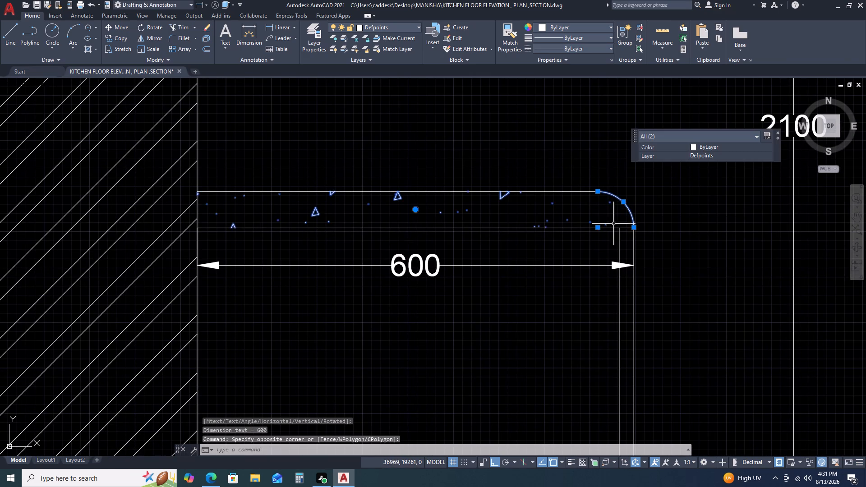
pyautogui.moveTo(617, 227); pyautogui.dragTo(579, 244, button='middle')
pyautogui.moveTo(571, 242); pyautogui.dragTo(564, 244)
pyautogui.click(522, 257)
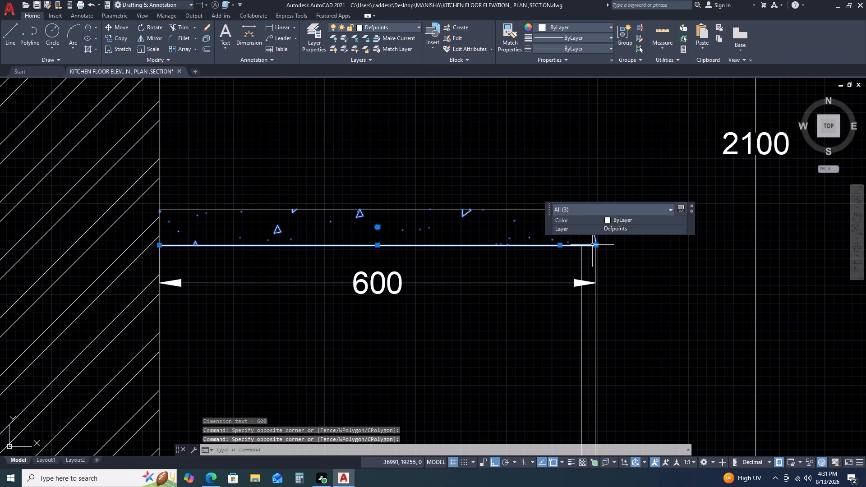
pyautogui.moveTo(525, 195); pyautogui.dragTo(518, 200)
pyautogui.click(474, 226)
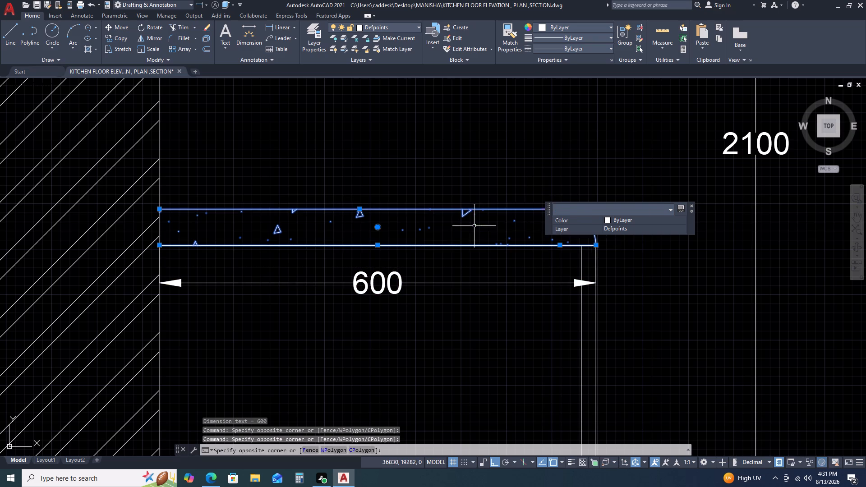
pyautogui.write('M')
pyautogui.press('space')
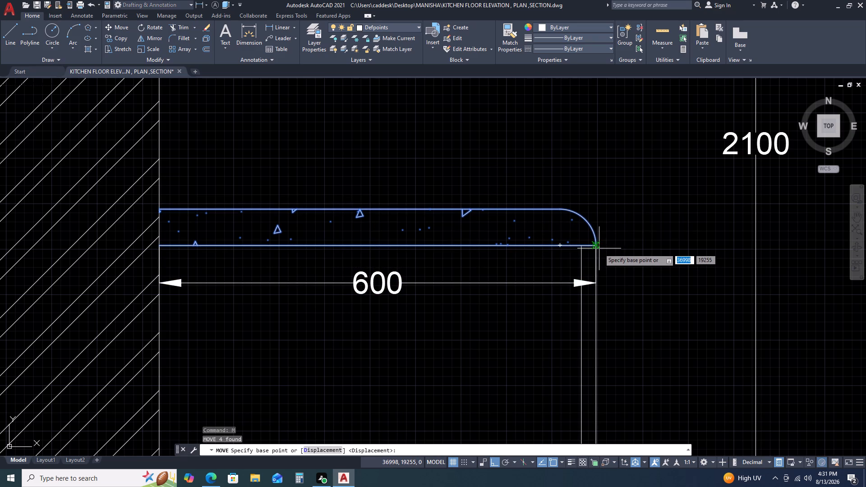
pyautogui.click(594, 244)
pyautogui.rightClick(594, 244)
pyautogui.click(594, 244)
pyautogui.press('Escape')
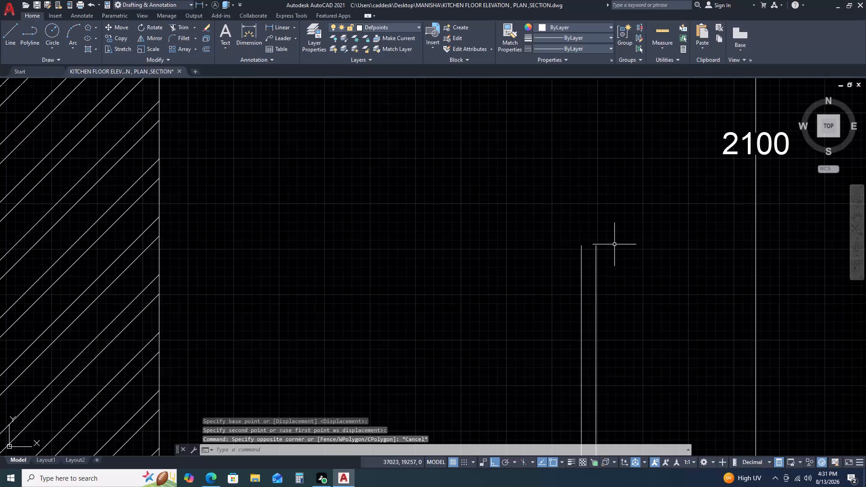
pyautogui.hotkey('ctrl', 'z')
# Move the countertop's outline and concrete hatch 20 horizontally away from the hatched wall, using its lower front corner as base point.
pyautogui.moveTo(607, 198); pyautogui.dragTo(586, 205)
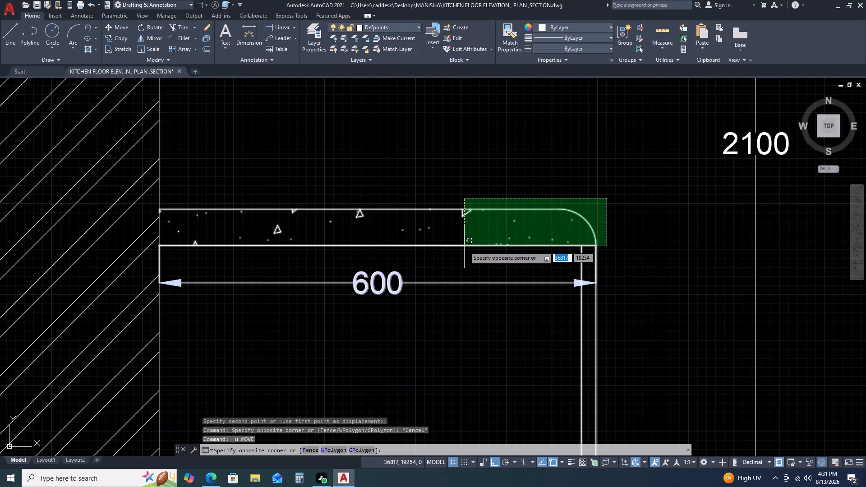
pyautogui.click(469, 240)
pyautogui.moveTo(499, 255); pyautogui.dragTo(493, 252)
pyautogui.click(382, 188)
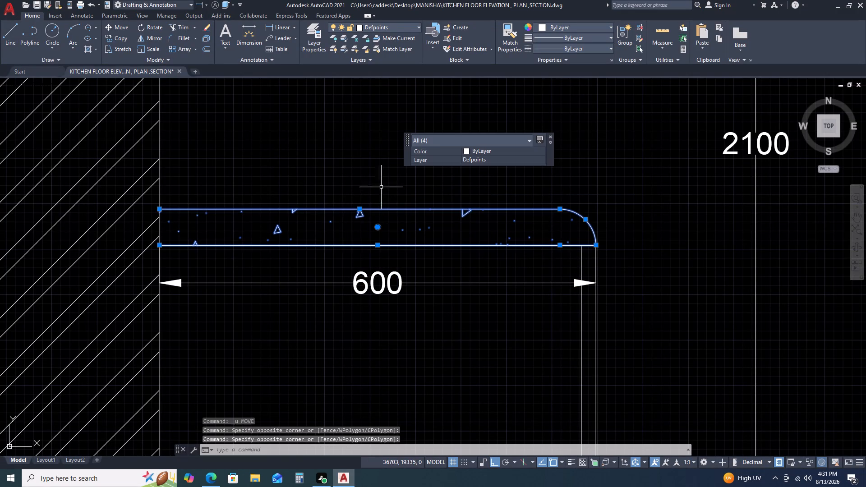
pyautogui.press('m')
pyautogui.press('space')
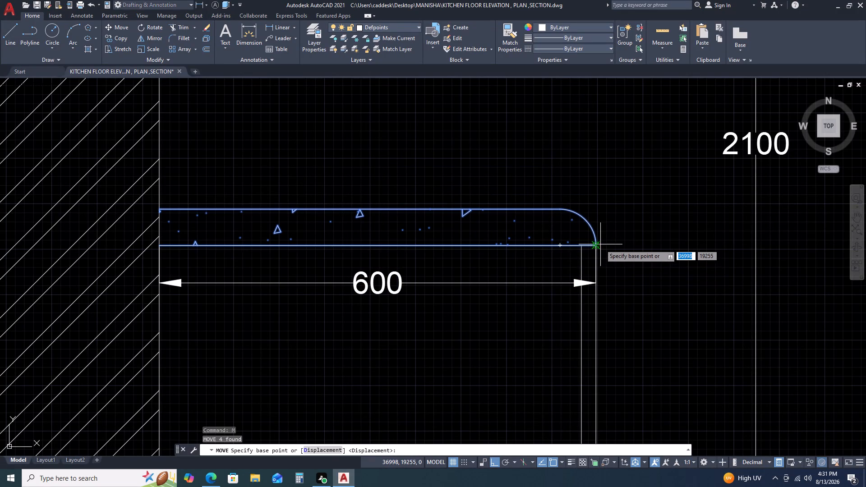
pyautogui.click(597, 245)
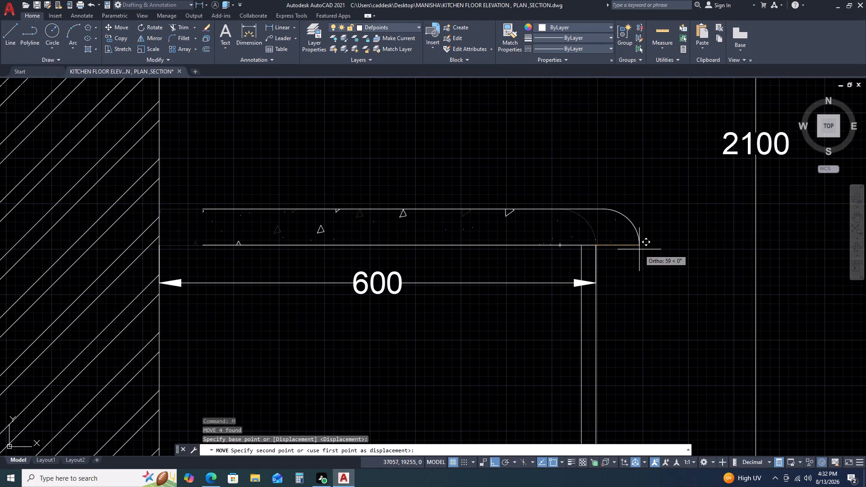
pyautogui.write('20')
pyautogui.press('space')
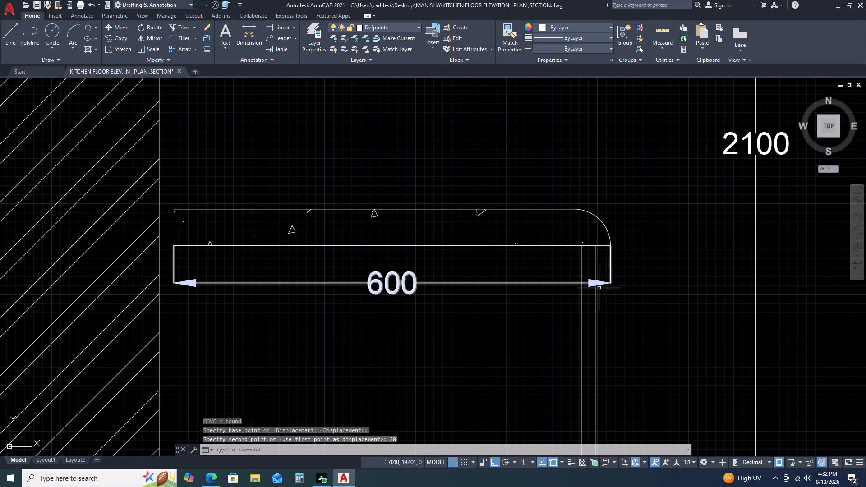
# Extend the countertop's upper and lower lines back to the wall face.
pyautogui.press('e')
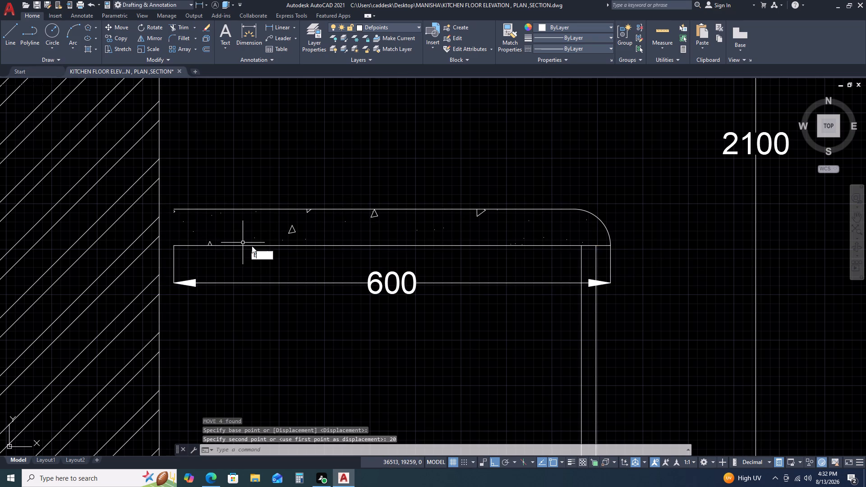
pyautogui.press('x')
pyautogui.press('space')
pyautogui.moveTo(231, 192); pyautogui.dragTo(230, 200)
pyautogui.click(223, 289)
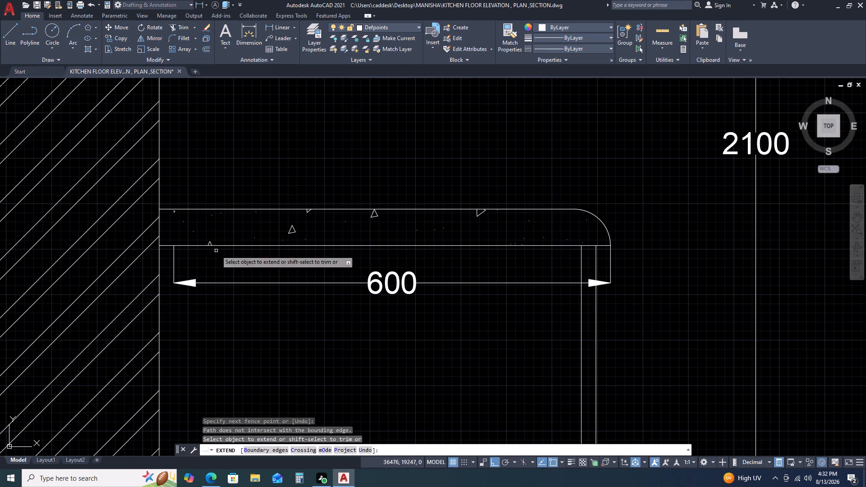
pyautogui.press('Escape')
# Stretch the wall-side edge of the countertop's concrete hatch to the wall face.
pyautogui.click(222, 225)
pyautogui.click(195, 245)
pyautogui.moveTo(208, 247); pyautogui.dragTo(244, 304, button='middle')
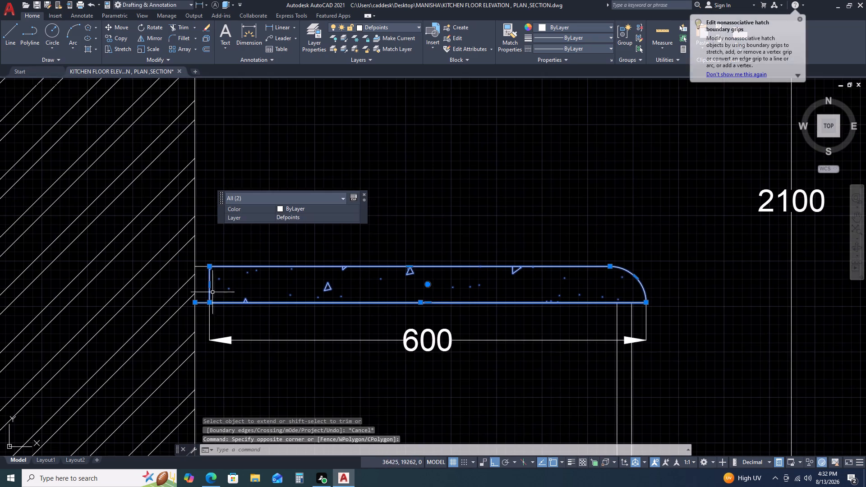
pyautogui.scroll(2, 211, 283)
pyautogui.click(206, 284)
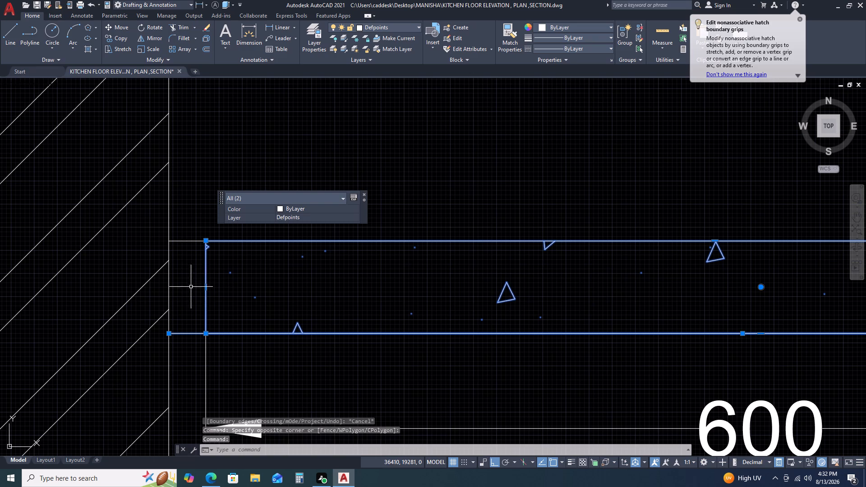
pyautogui.click(206, 288)
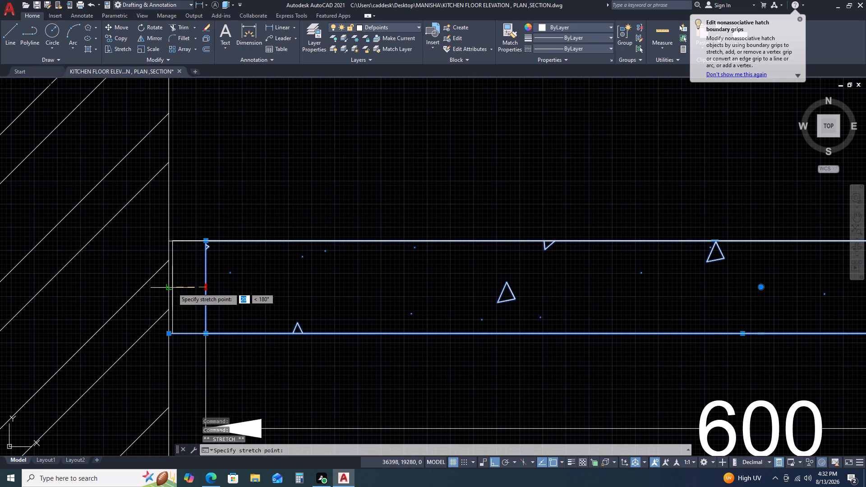
pyautogui.click(170, 287)
pyautogui.press('Escape')
pyautogui.scroll(-2, 212, 312)
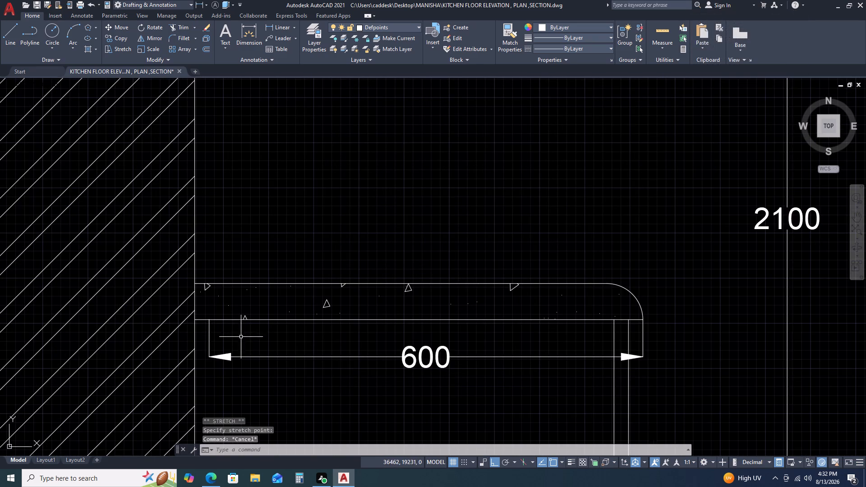
# Stretch the wall-end origin of the dimension below the countertop to the wall face.
pyautogui.click(223, 328)
pyautogui.click(207, 333)
pyautogui.click(210, 321)
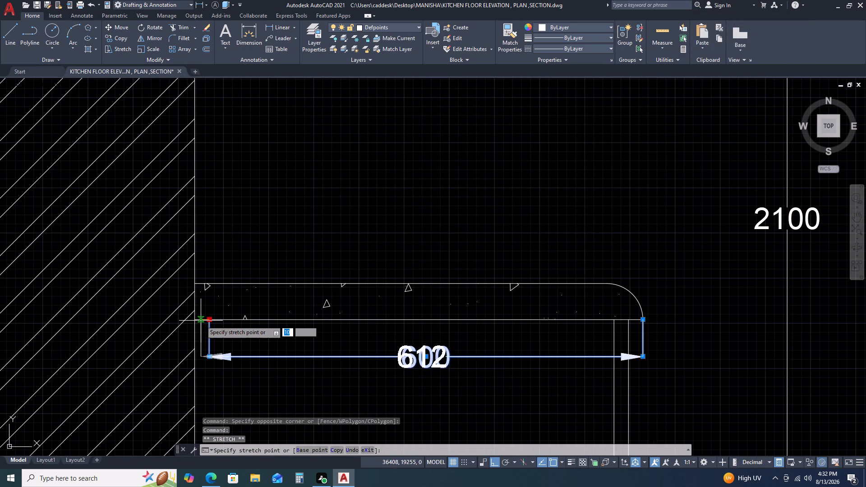
pyautogui.click(196, 322)
pyautogui.press('Escape')
pyautogui.scroll(-1, 394, 334)
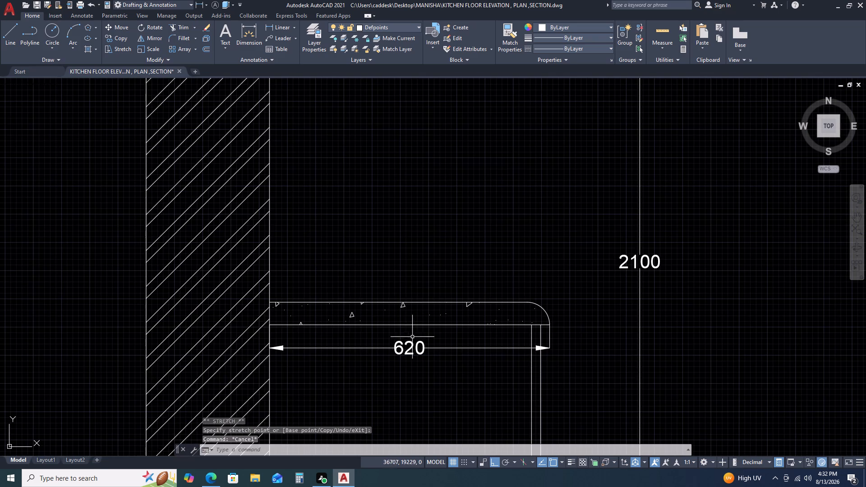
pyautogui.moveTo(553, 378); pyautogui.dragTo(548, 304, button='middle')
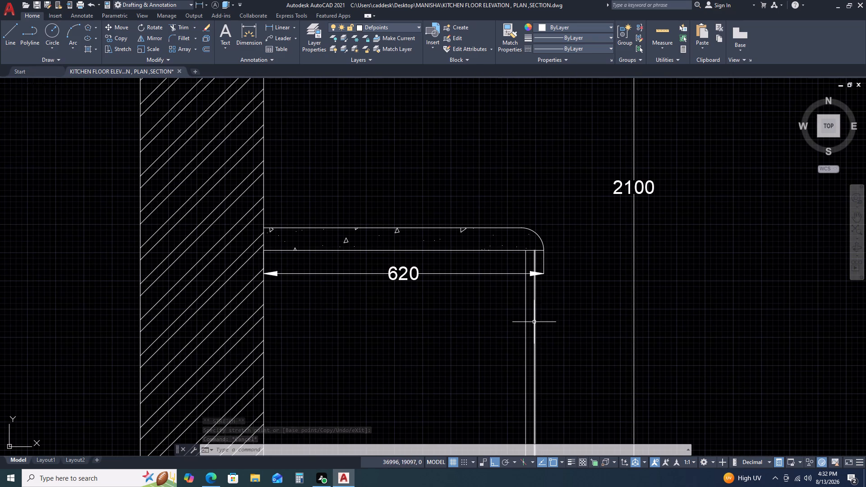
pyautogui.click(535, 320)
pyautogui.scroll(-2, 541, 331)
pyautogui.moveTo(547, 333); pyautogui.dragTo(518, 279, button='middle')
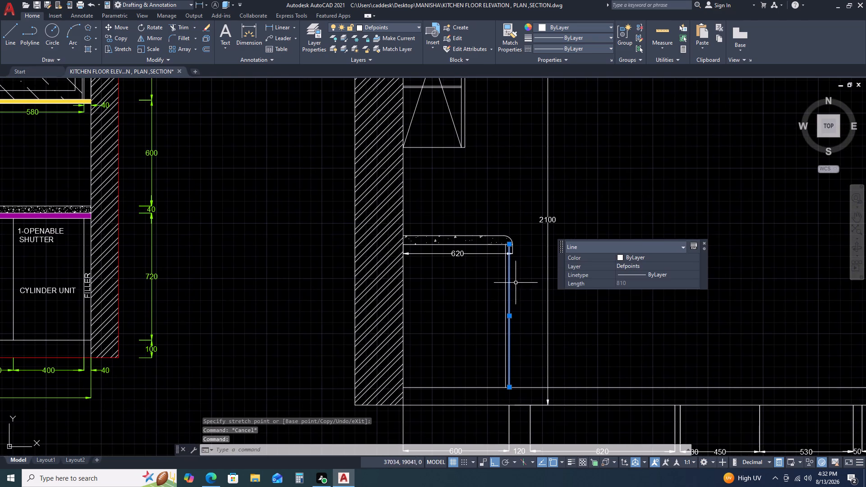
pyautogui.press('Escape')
# Draw a short horizontal line across the front panel's thickness, about 35 below the countertop's underside.
pyautogui.scroll(1, 506, 239)
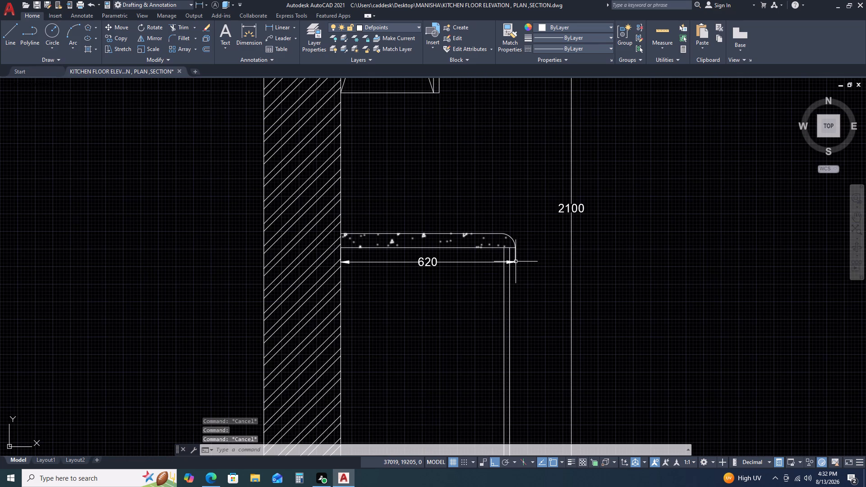
pyautogui.write('L')
pyautogui.press('space')
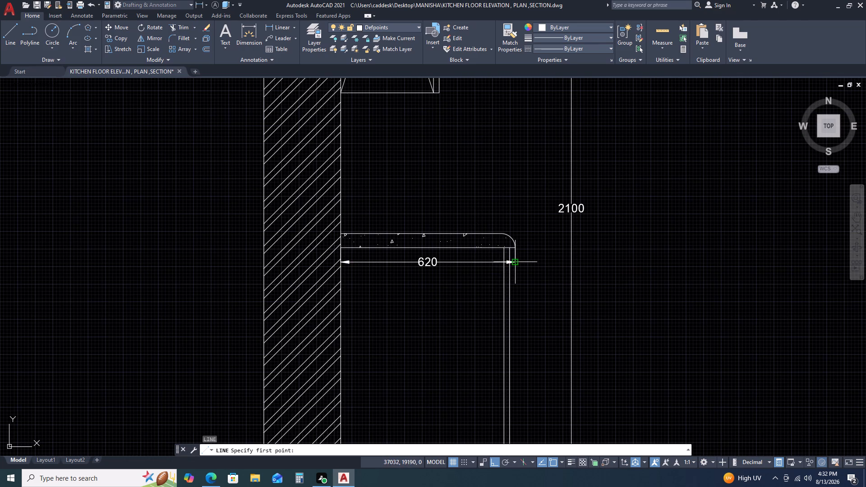
pyautogui.scroll(3, 506, 279)
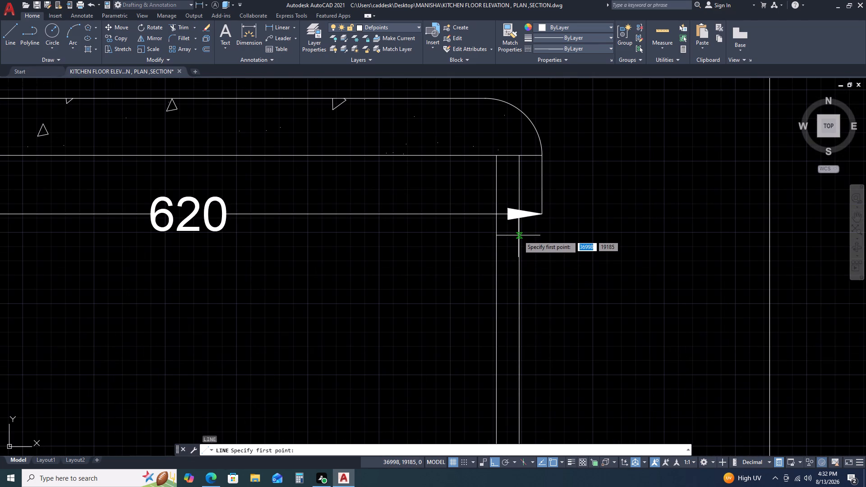
pyautogui.click(518, 196)
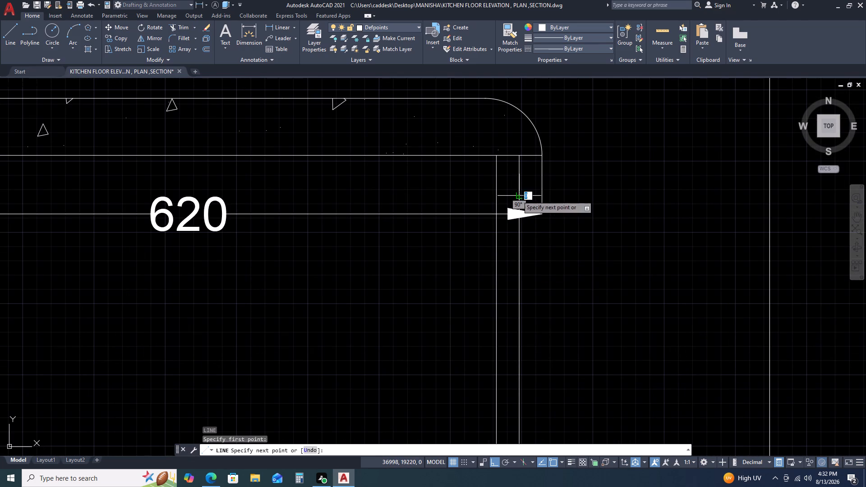
pyautogui.click(491, 194)
pyautogui.press('Escape')
# Trim the front panel's outer line between the short horizontal line and the countertop.
pyautogui.scroll(2, 511, 195)
pyautogui.write('TR')
pyautogui.press('space')
pyautogui.click(529, 152)
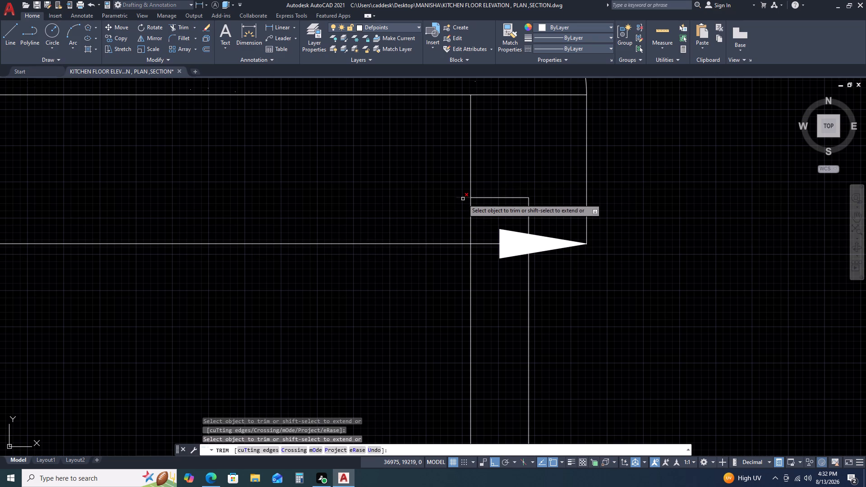
pyautogui.click(463, 199)
pyautogui.press('Escape')
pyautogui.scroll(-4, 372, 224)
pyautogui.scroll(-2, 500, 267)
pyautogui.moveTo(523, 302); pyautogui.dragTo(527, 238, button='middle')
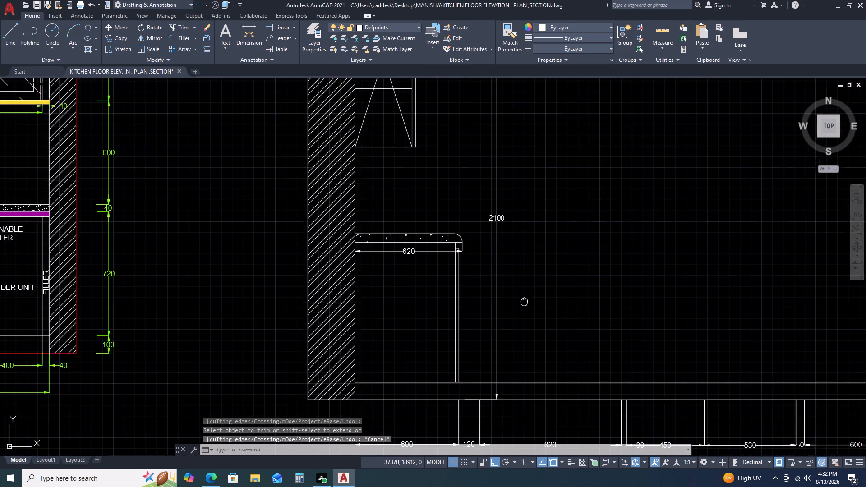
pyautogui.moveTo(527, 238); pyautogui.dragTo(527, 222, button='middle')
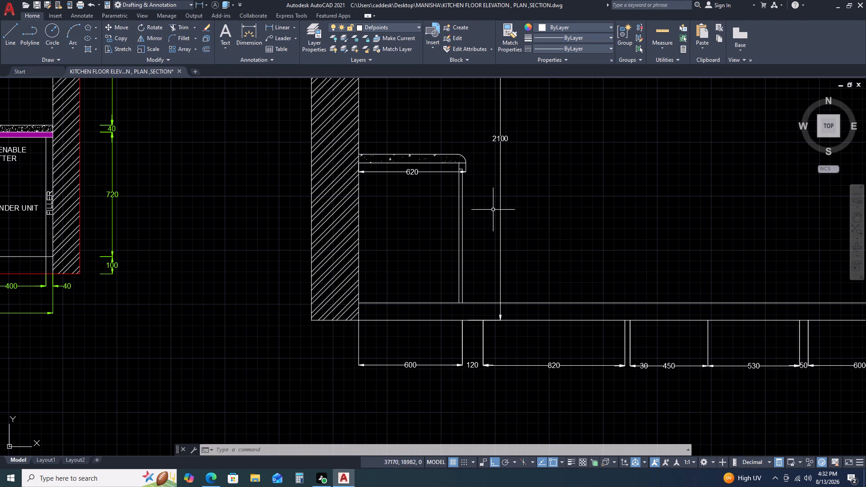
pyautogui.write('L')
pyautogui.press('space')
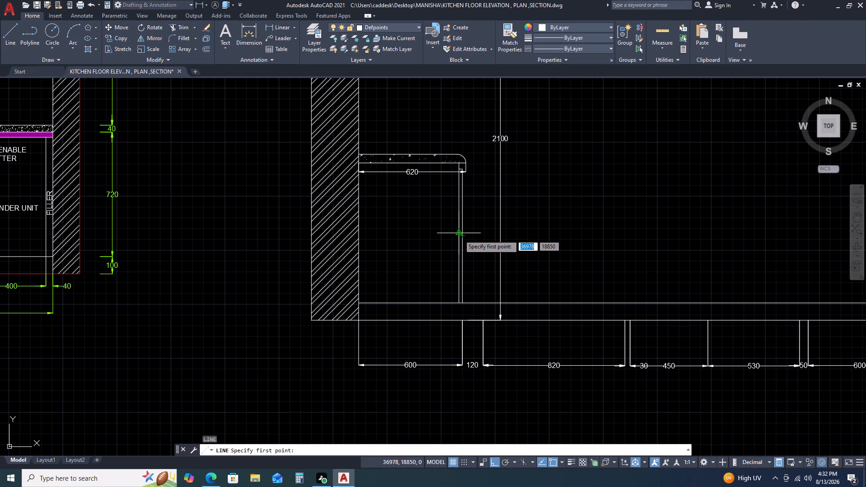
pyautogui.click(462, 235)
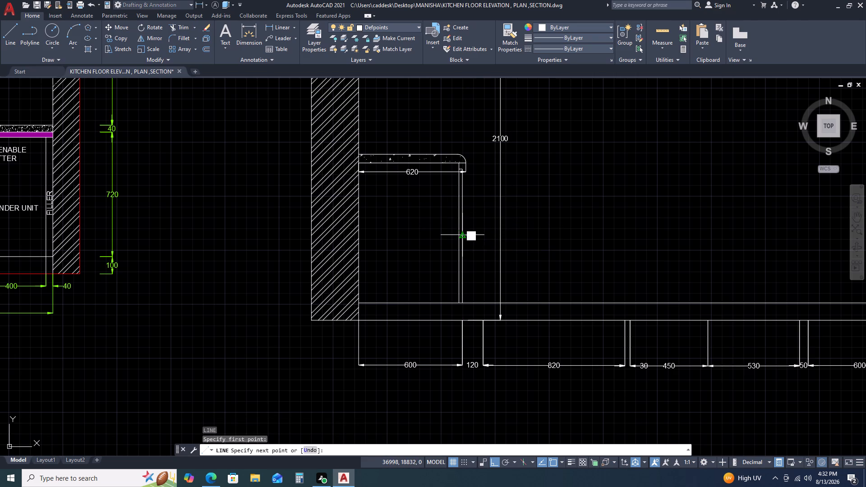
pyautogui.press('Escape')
# Draw a horizontal 580 long shelf line from the midpoint of the front panel's inner line to the wall face.
pyautogui.press('space')
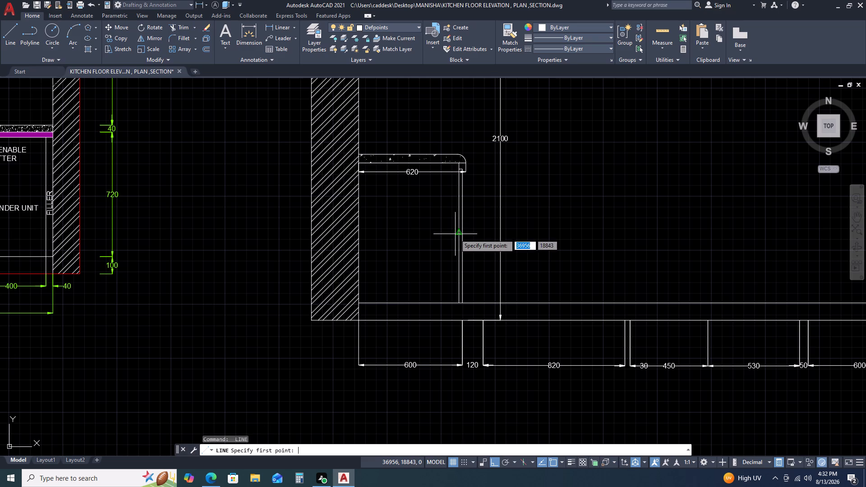
pyautogui.click(458, 234)
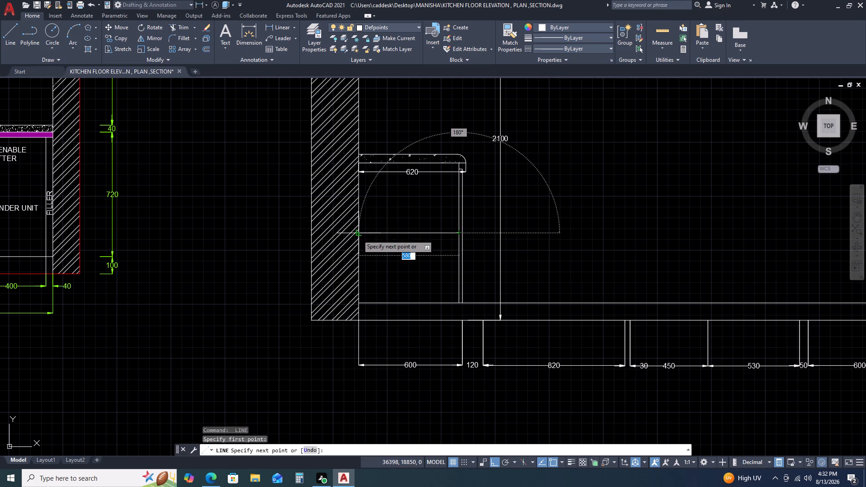
pyautogui.click(358, 235)
pyautogui.press('Escape')
# Offset the base cabinet's shelf line by 5 both above and below.
pyautogui.click(390, 226)
pyautogui.click(383, 239)
pyautogui.write('O')
pyautogui.press('space')
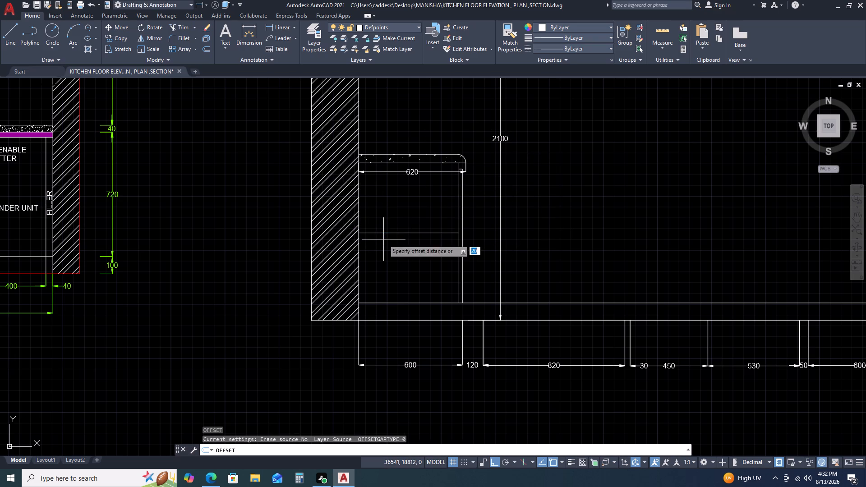
pyautogui.write('5')
pyautogui.press('space')
pyautogui.click(393, 210)
pyautogui.scroll(2, 392, 230)
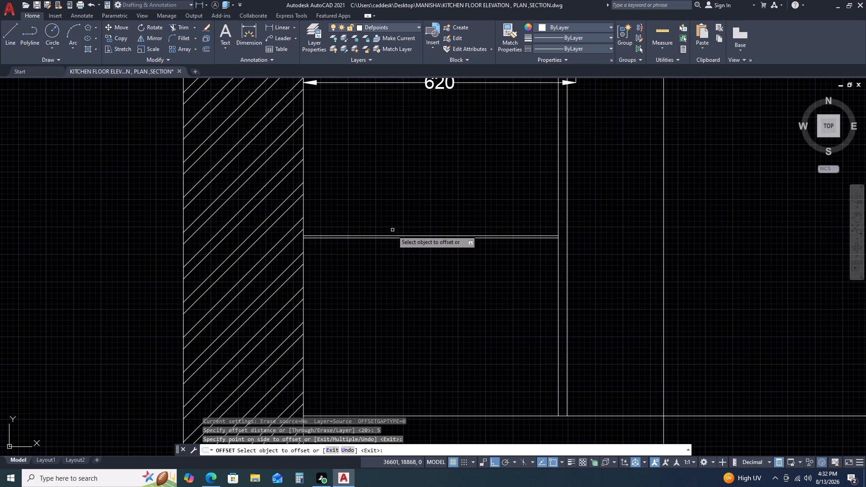
pyautogui.click(393, 238)
pyautogui.click(391, 270)
pyautogui.press('Escape')
# Delete the original centre line between the two offset shelf lines.
pyautogui.scroll(3, 393, 241)
pyautogui.click(398, 234)
pyautogui.click(393, 226)
pyautogui.press('Delete')
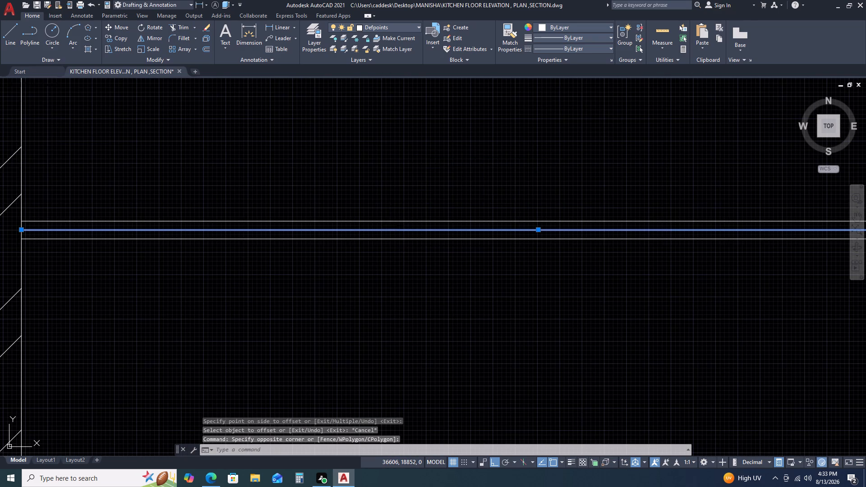
# Draw two crossing diagonal lines between the opposite inner corners of the base cabinet, below the countertop.
pyautogui.scroll(-4, 469, 222)
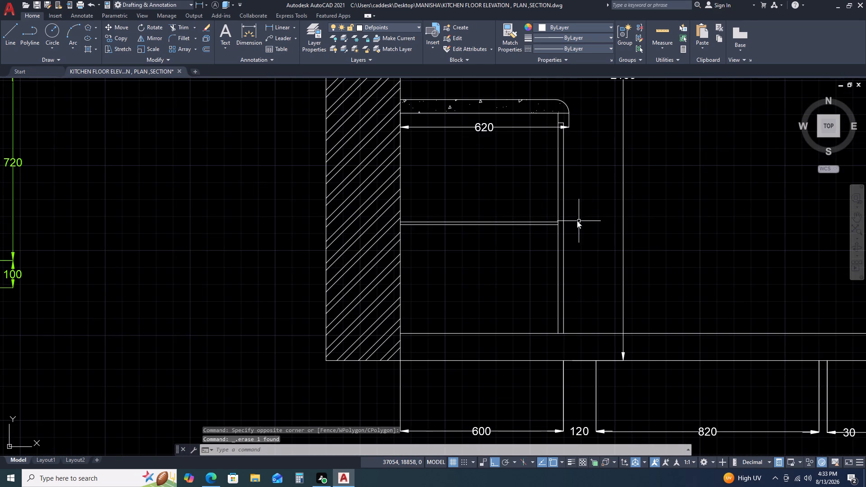
pyautogui.press('l')
pyautogui.press('space')
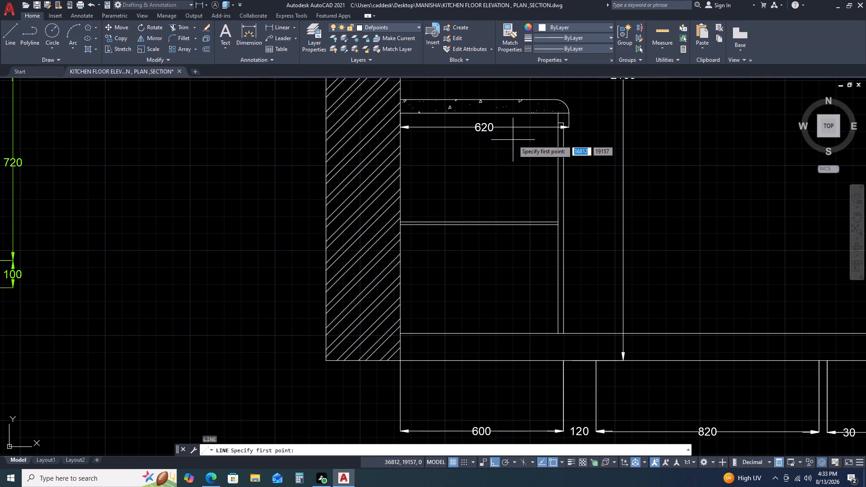
pyautogui.scroll(1, 557, 115)
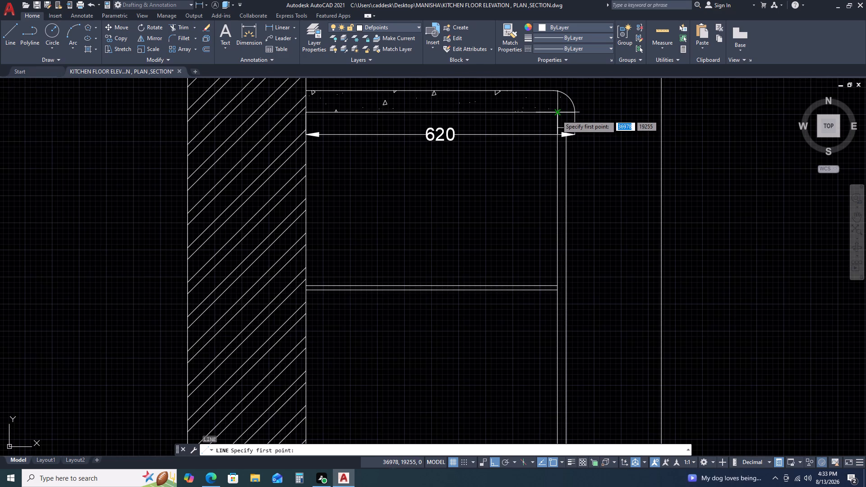
pyautogui.click(557, 115)
pyautogui.scroll(-3, 344, 314)
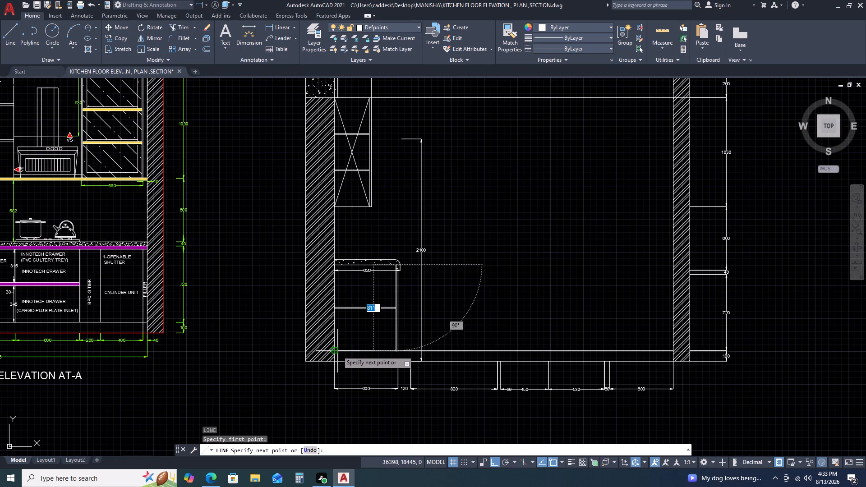
pyautogui.click(337, 351)
pyautogui.press('space')
pyautogui.press('space')
pyautogui.scroll(2, 336, 274)
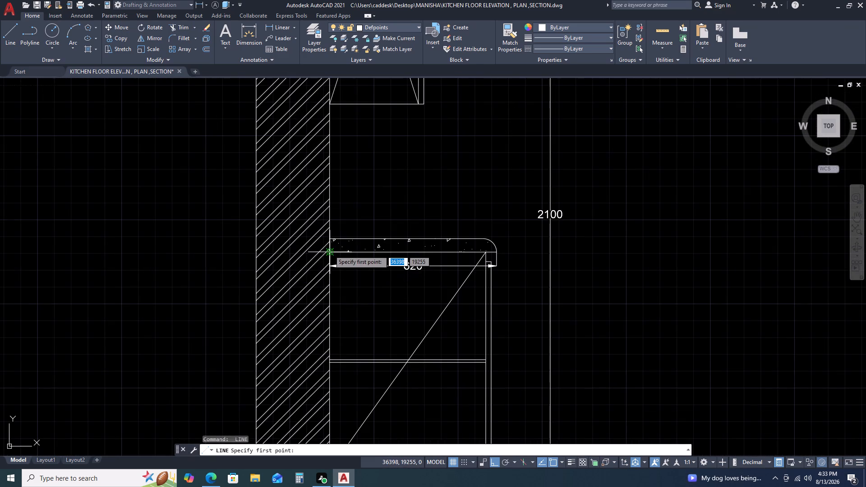
pyautogui.click(329, 250)
pyautogui.scroll(-5, 439, 240)
pyautogui.scroll(4, 444, 291)
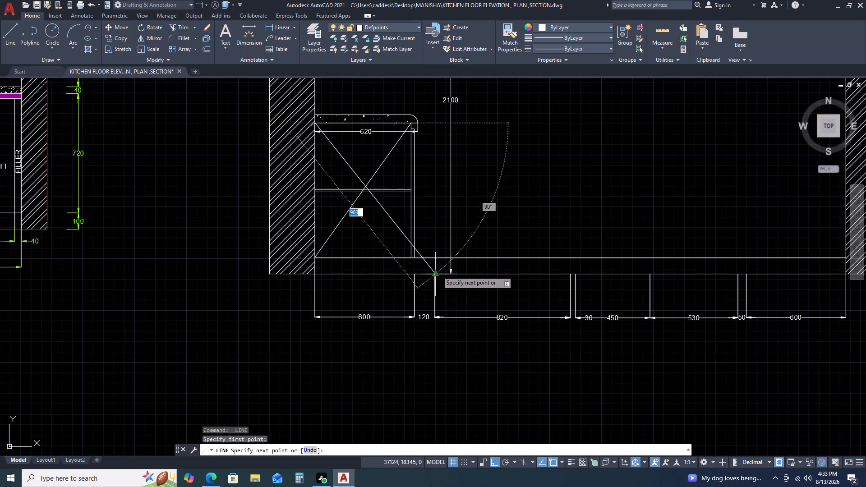
pyautogui.click(413, 259)
pyautogui.press('Escape')
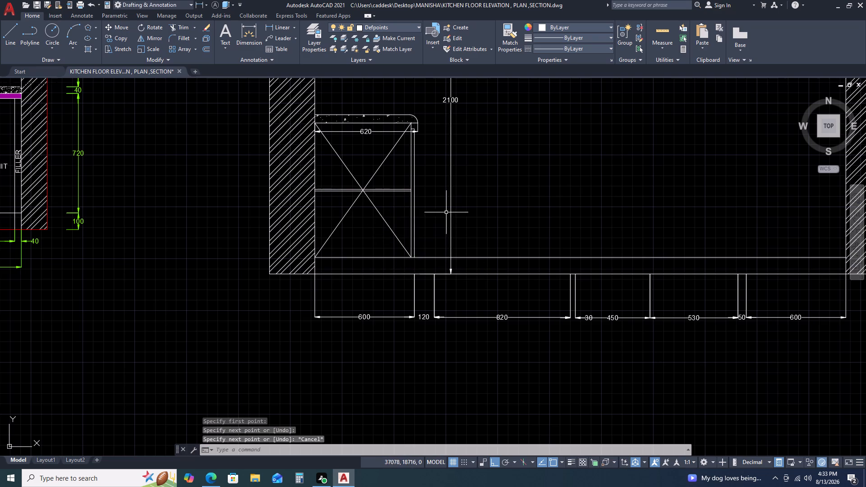
# Look over the base cabinet and the whole kitchen section beside the plan and elevation.
pyautogui.scroll(2, 388, 188)
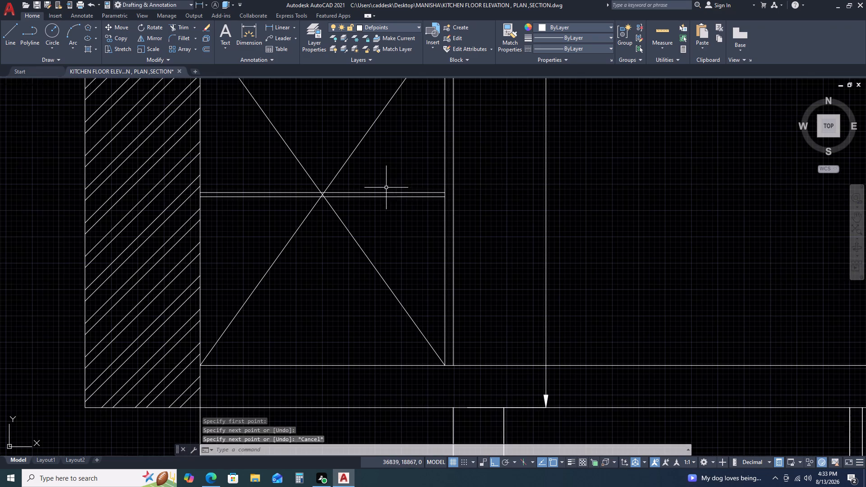
pyautogui.scroll(-2, 548, 188)
pyautogui.moveTo(641, 204); pyautogui.dragTo(629, 196, button='middle')
pyautogui.moveTo(621, 190); pyautogui.dragTo(610, 185, button='middle')
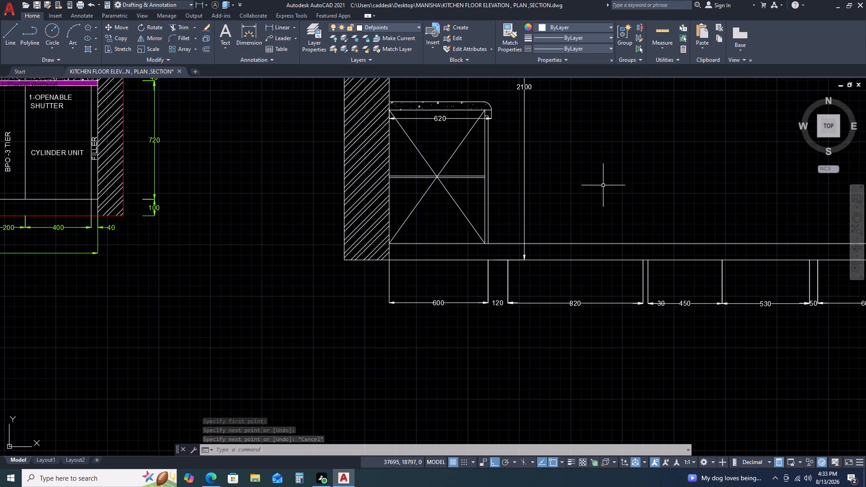
pyautogui.scroll(-1, 603, 185)
pyautogui.scroll(-2, 657, 188)
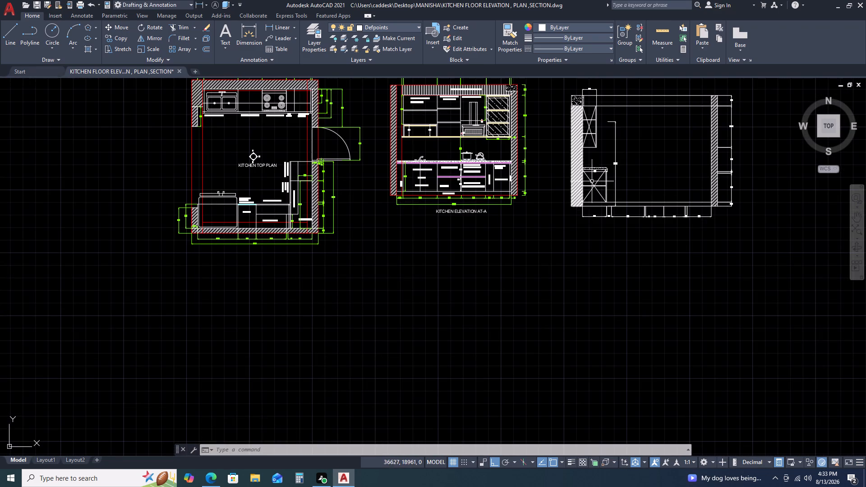
pyautogui.scroll(1, 609, 179)
pyautogui.moveTo(633, 183); pyautogui.dragTo(477, 285, button='middle')
pyautogui.scroll(1, 444, 207)
pyautogui.moveTo(554, 239); pyautogui.dragTo(524, 240, button='middle')
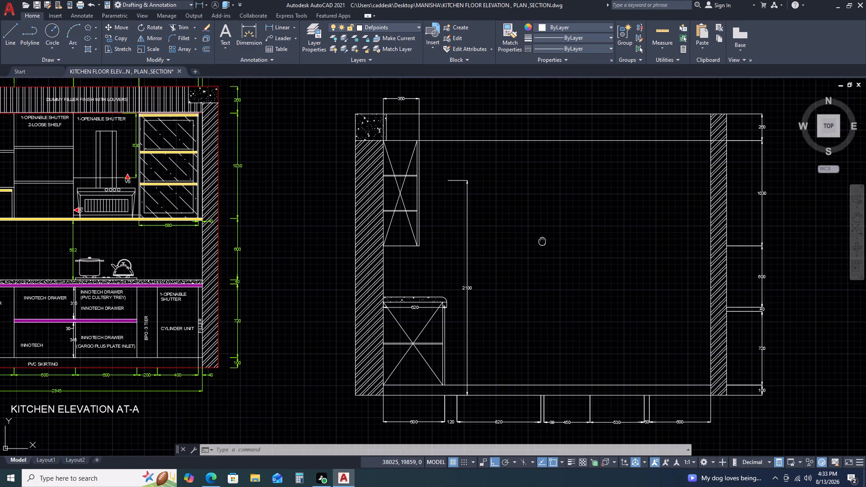
pyautogui.moveTo(524, 240); pyautogui.dragTo(507, 235, button='middle')
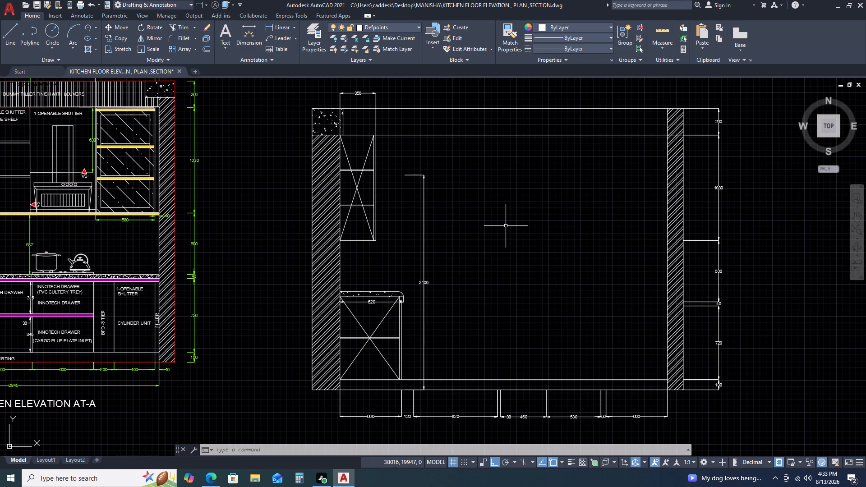
# Move the vertical 2100 dimension line closer to the base cabinet, onto its lower extension-line origin at the floor.
pyautogui.scroll(1, 408, 398)
pyautogui.click(447, 327)
pyautogui.click(426, 298)
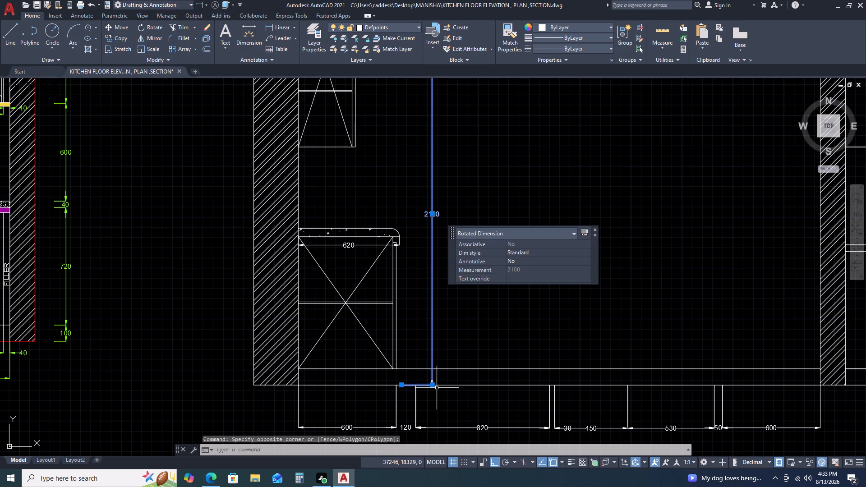
pyautogui.click(431, 383)
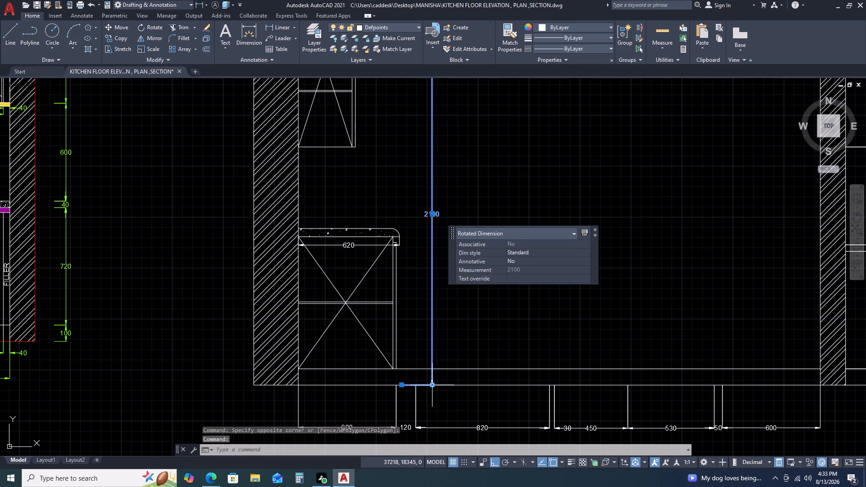
pyautogui.click(433, 386)
pyautogui.click(399, 386)
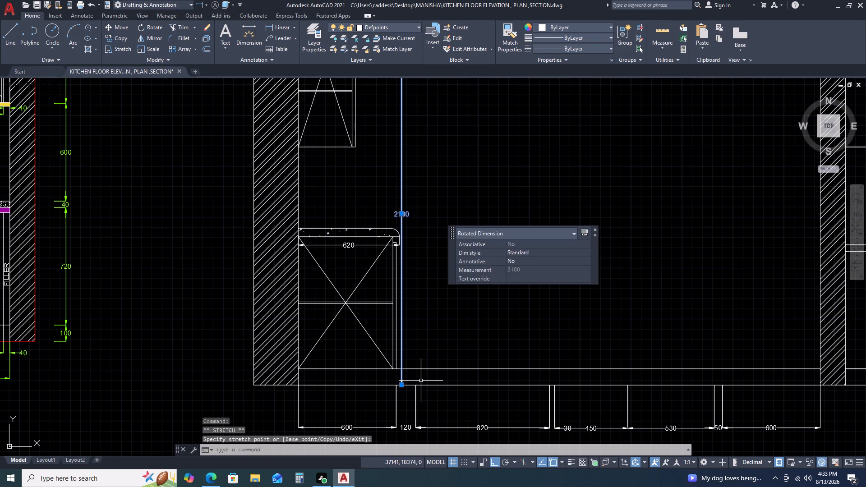
pyautogui.press('Escape')
# Start a vertical line at the floor where the 120 and 820 dimensions meet, with a 100 segment up to the skirting line.
pyautogui.press('l')
pyautogui.press('space')
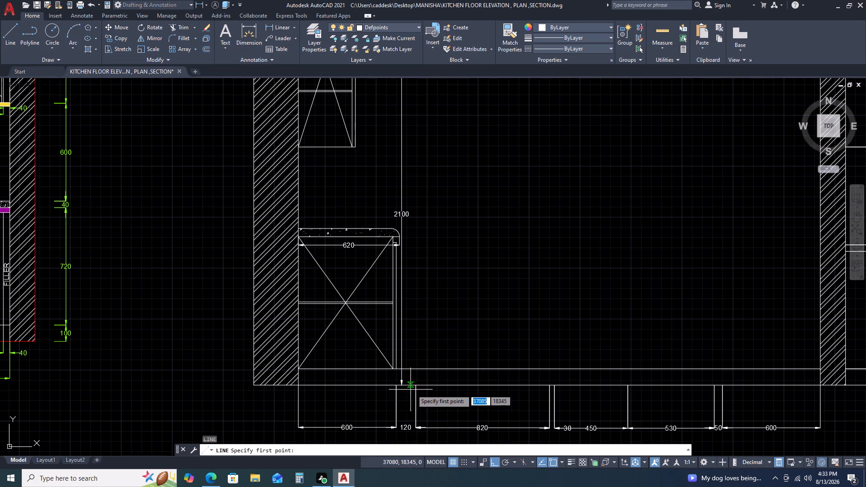
pyautogui.doubleClick(415, 385)
pyautogui.moveTo(425, 186); pyautogui.dragTo(432, 241, button='middle')
pyautogui.middleClick(432, 241)
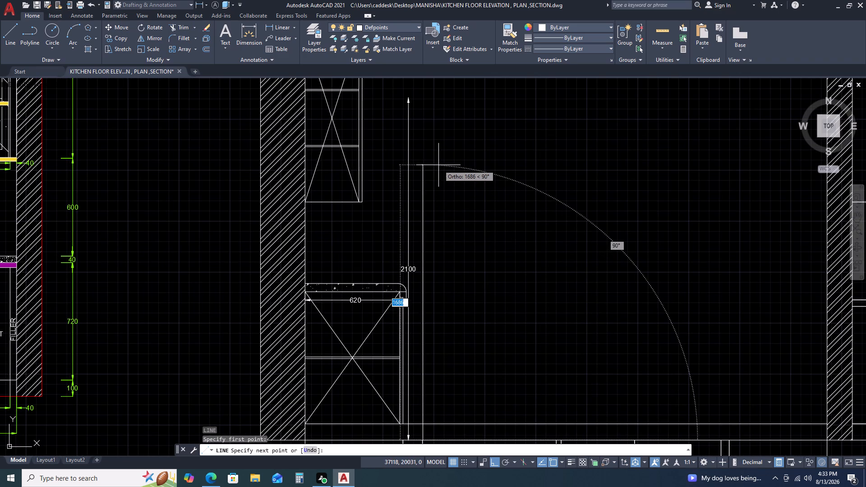
pyautogui.scroll(-2, 433, 311)
pyautogui.scroll(4, 428, 354)
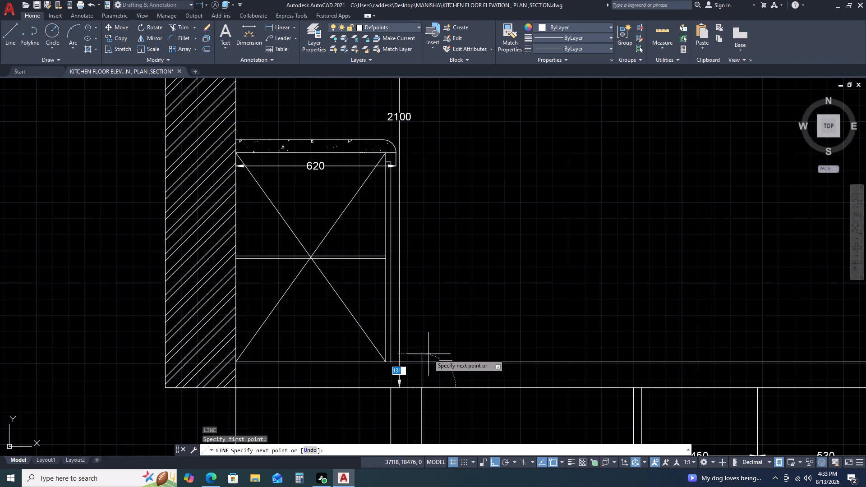
pyautogui.scroll(3, 427, 360)
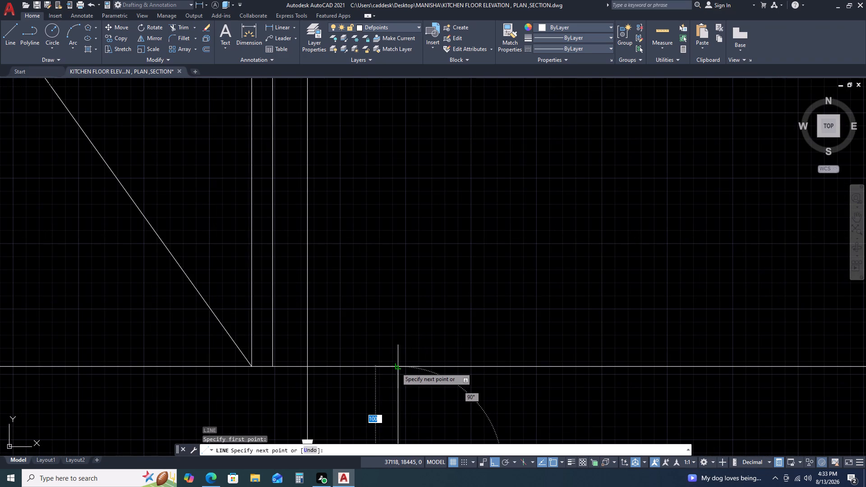
pyautogui.click(396, 368)
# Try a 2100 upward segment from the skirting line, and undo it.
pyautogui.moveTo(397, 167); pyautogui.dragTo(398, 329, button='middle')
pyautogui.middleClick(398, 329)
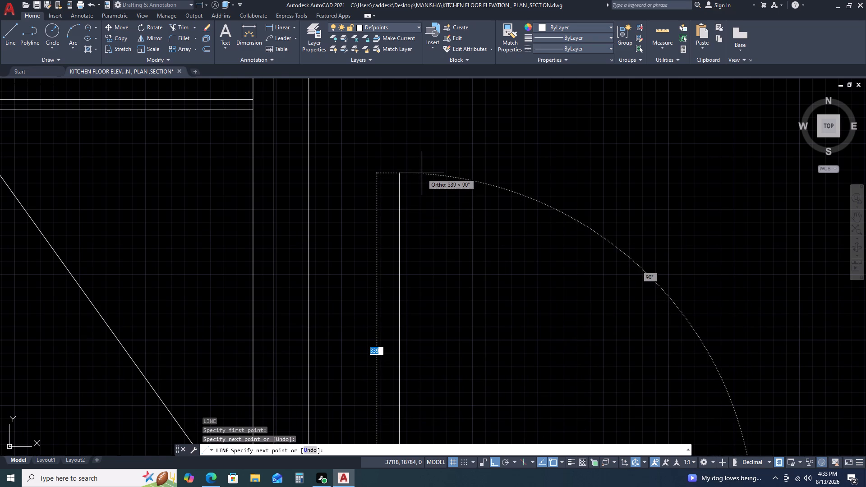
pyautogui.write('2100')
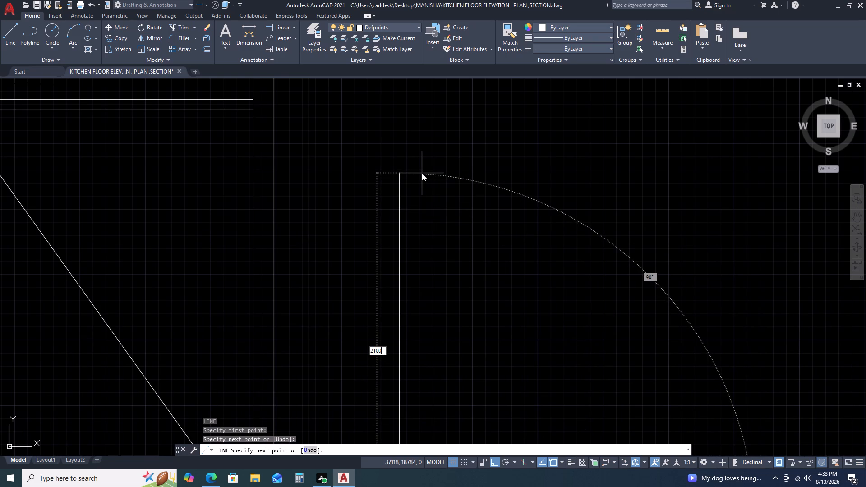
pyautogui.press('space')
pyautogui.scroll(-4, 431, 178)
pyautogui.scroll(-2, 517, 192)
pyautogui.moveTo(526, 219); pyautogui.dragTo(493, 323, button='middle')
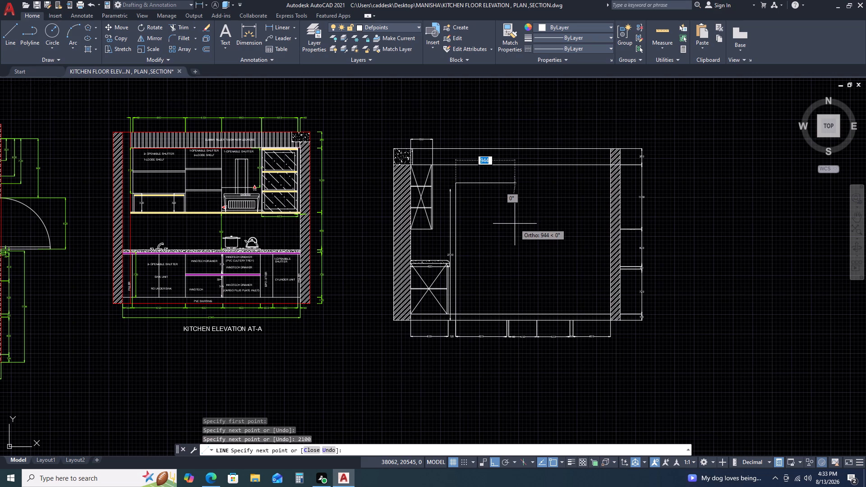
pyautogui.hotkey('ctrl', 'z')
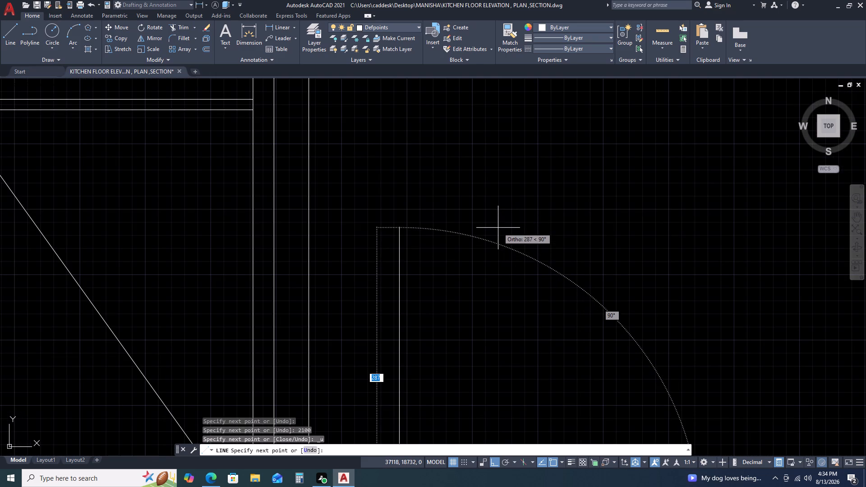
# Add a 2100 vertical segment upward from the skirting line and end the line.
pyautogui.write('21')
pyautogui.write('00')
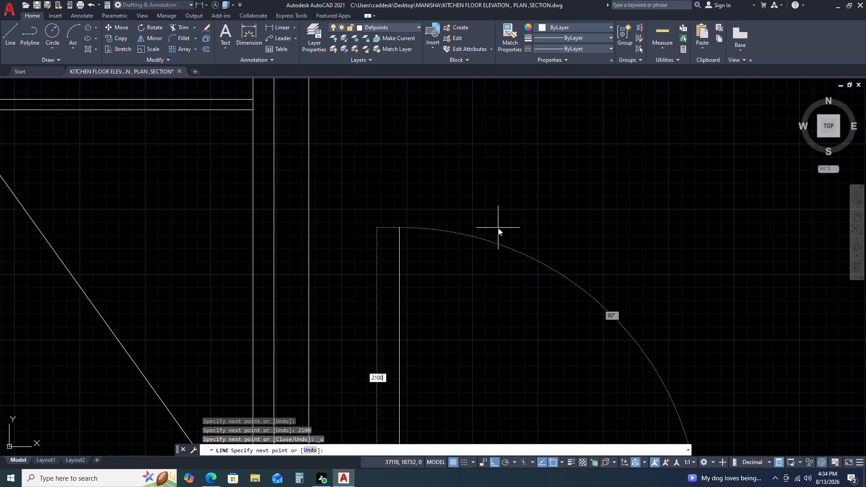
pyautogui.press('space')
pyautogui.scroll(-4, 498, 228)
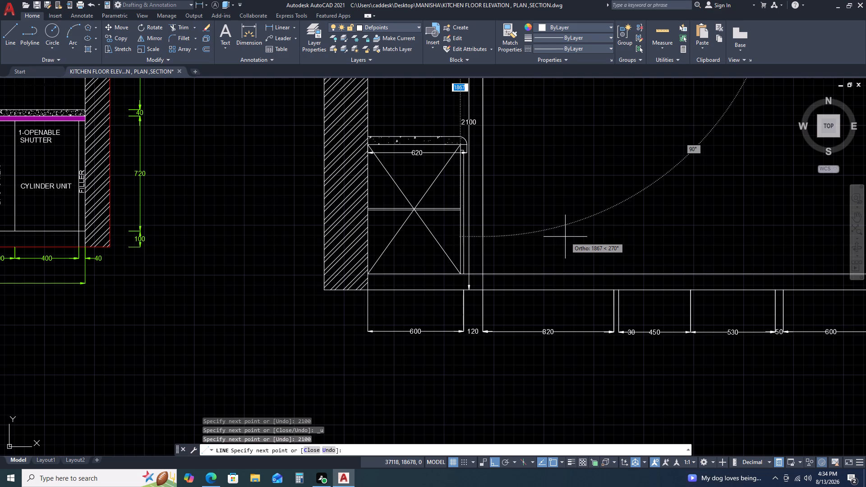
pyautogui.moveTo(640, 213); pyautogui.dragTo(530, 311, button='middle')
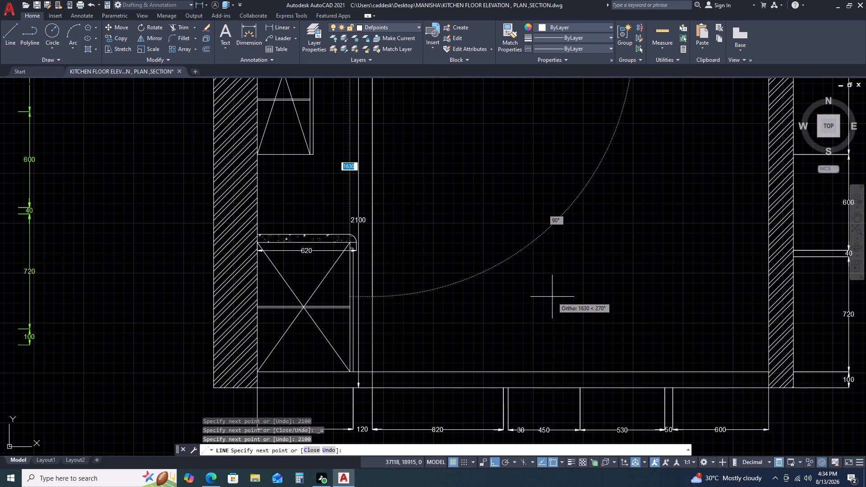
pyautogui.scroll(-2, 541, 293)
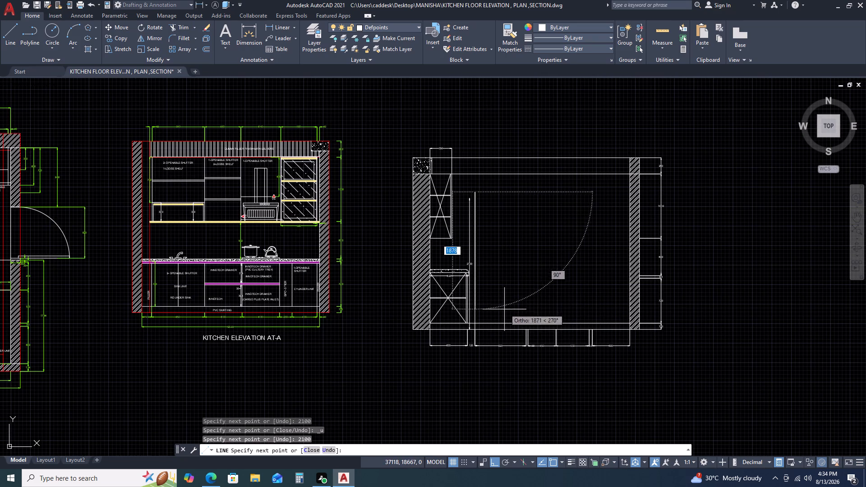
pyautogui.scroll(1, 504, 309)
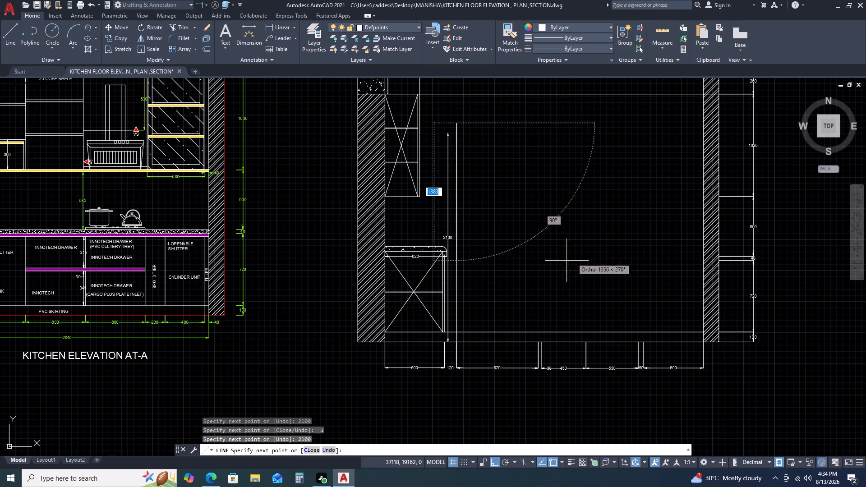
pyautogui.press('Escape')
pyautogui.click(472, 235)
pyautogui.press('Escape')
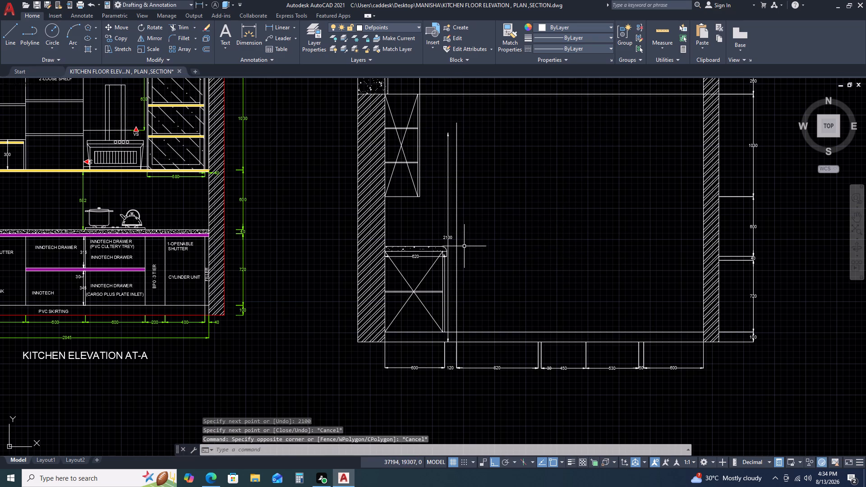
# Delete the horizontal skirting line running across the section between the two walls.
pyautogui.click(488, 337)
pyautogui.click(484, 322)
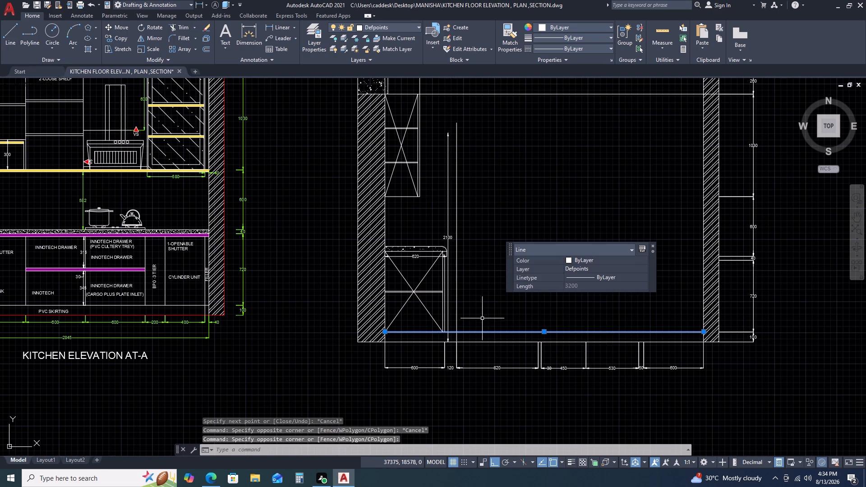
pyautogui.press('Delete')
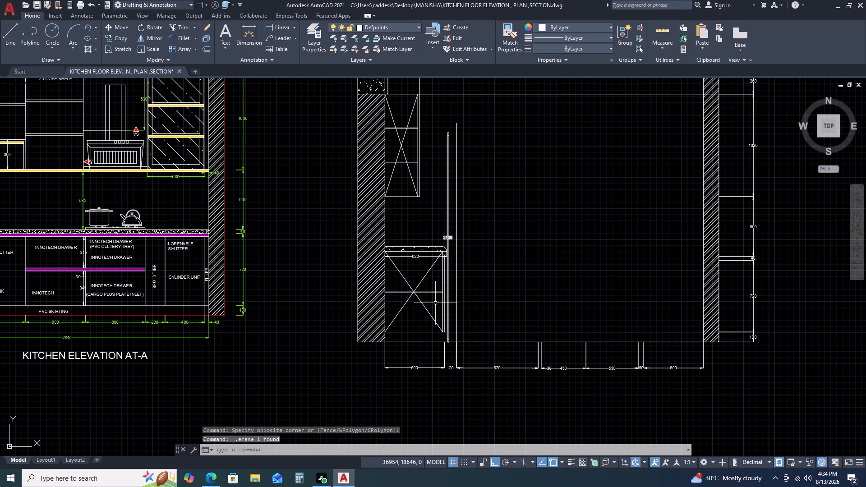
# Move the base cabinet, with its shelf, diagonals, shutter and countertop, straight down so its bottom sits on the floor line.
pyautogui.scroll(2, 432, 236)
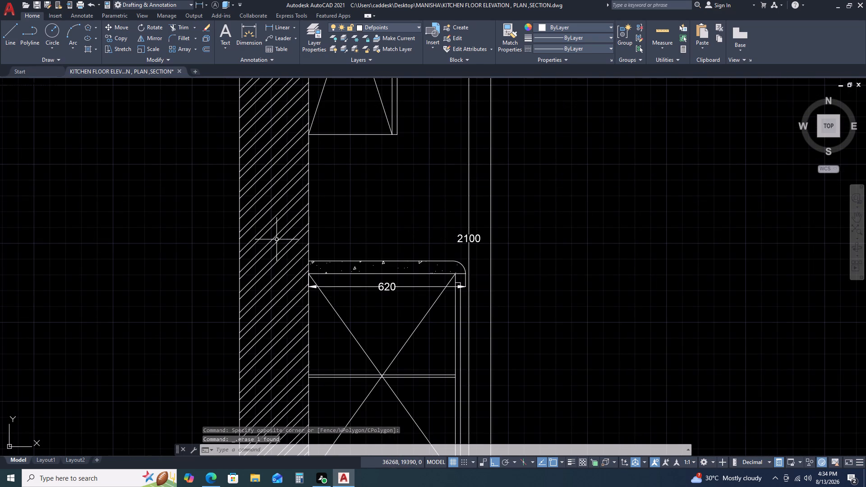
pyautogui.click(283, 242)
pyautogui.scroll(-3, 410, 326)
pyautogui.scroll(2, 439, 375)
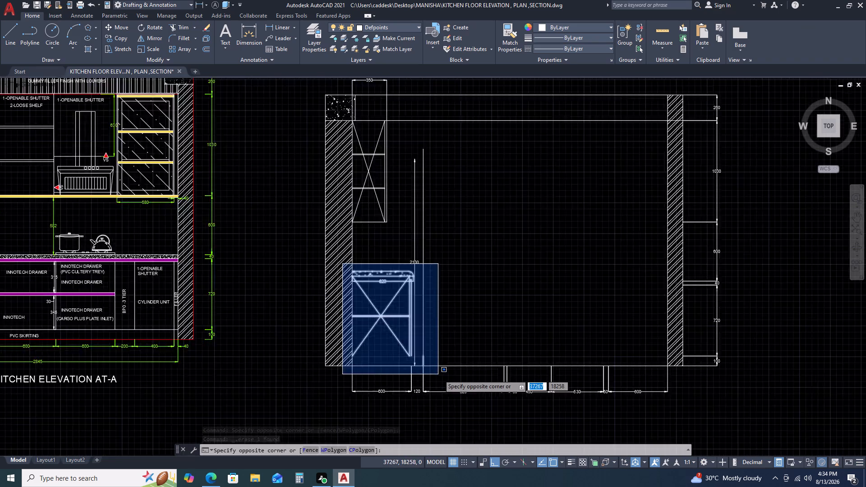
pyautogui.scroll(2, 426, 363)
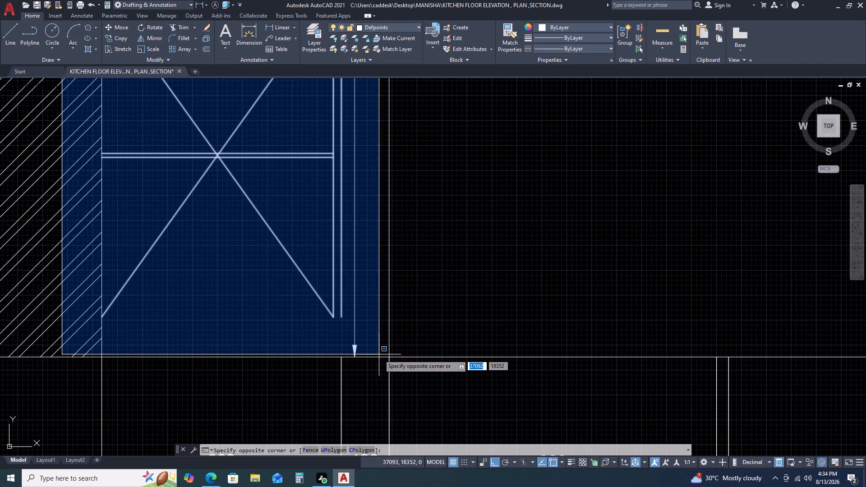
pyautogui.click(375, 354)
pyautogui.press('m')
pyautogui.press('space')
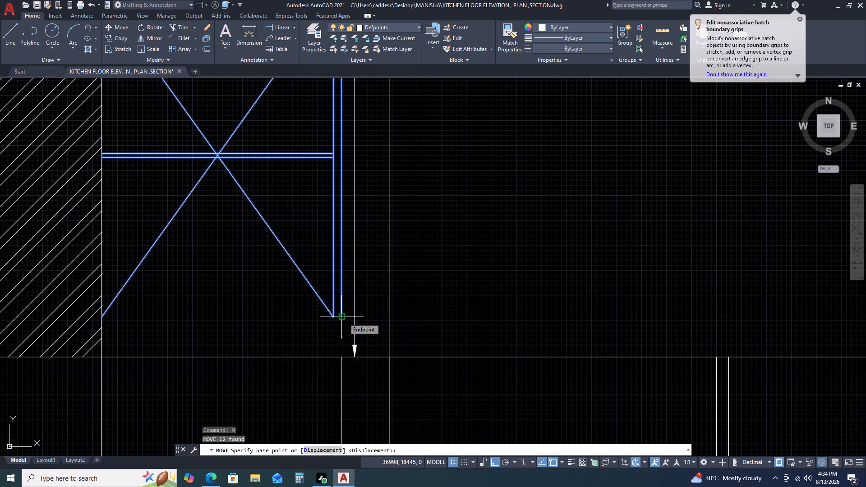
pyautogui.click(344, 318)
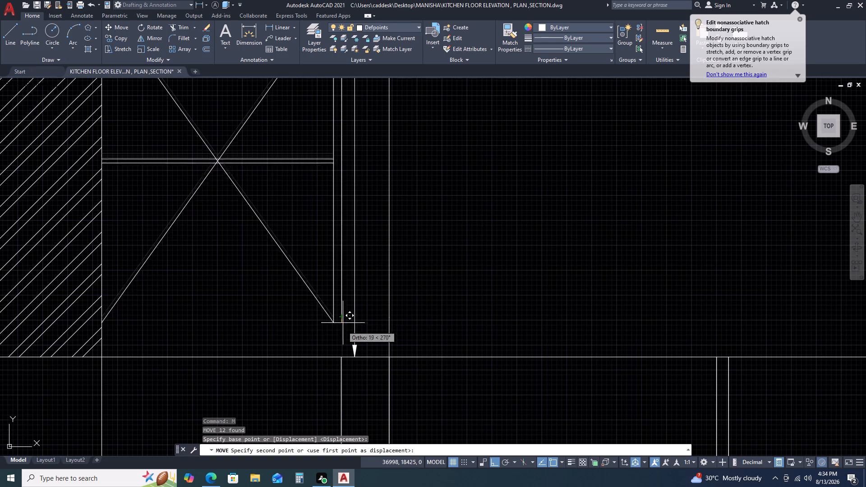
pyautogui.click(339, 360)
# Delete the 2100 vertical line and the short 100 segment beneath it beside the base cabinet.
pyautogui.scroll(-2, 402, 274)
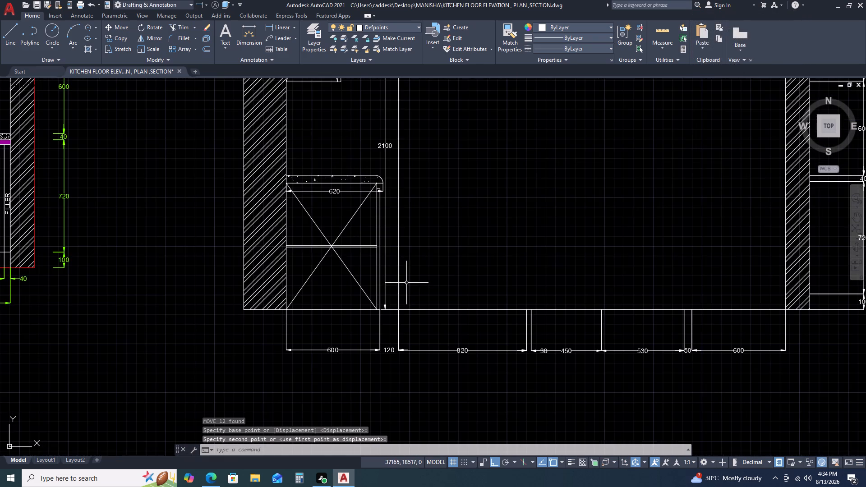
pyautogui.moveTo(416, 253); pyautogui.dragTo(415, 345, button='middle')
pyautogui.middleClick(414, 347)
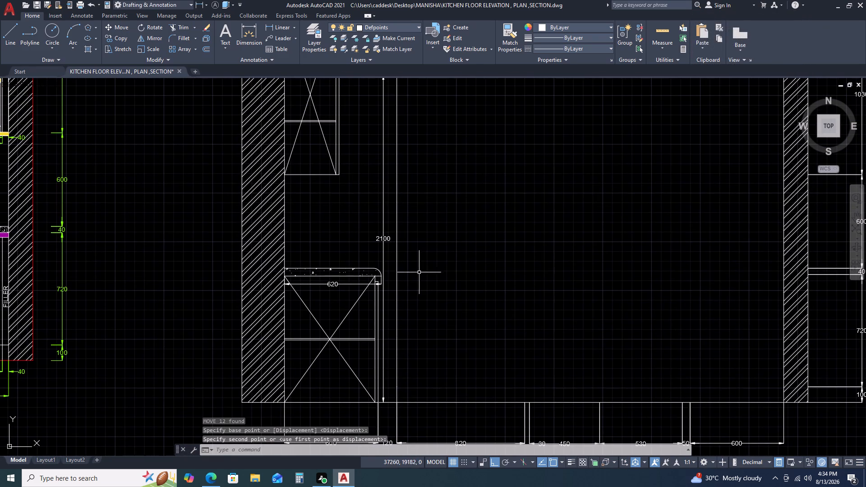
pyautogui.scroll(-1, 419, 273)
pyautogui.click(408, 289)
pyautogui.click(405, 299)
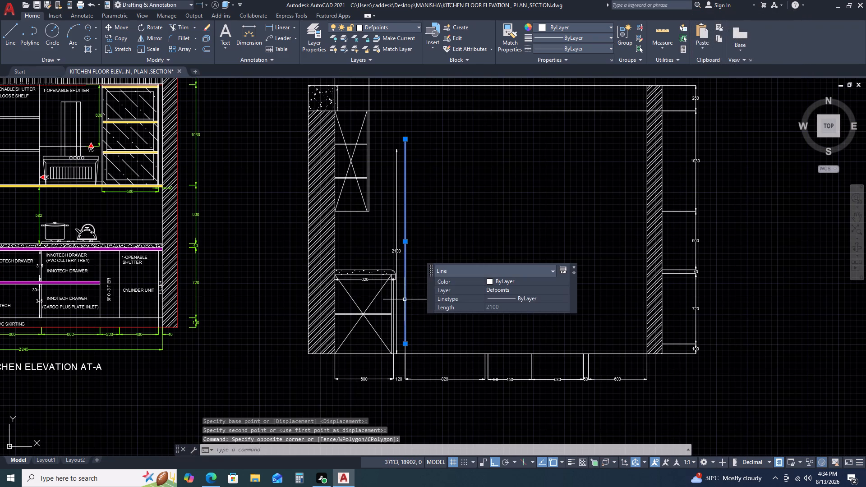
pyautogui.press('Delete')
pyautogui.scroll(2, 396, 360)
pyautogui.click(432, 322)
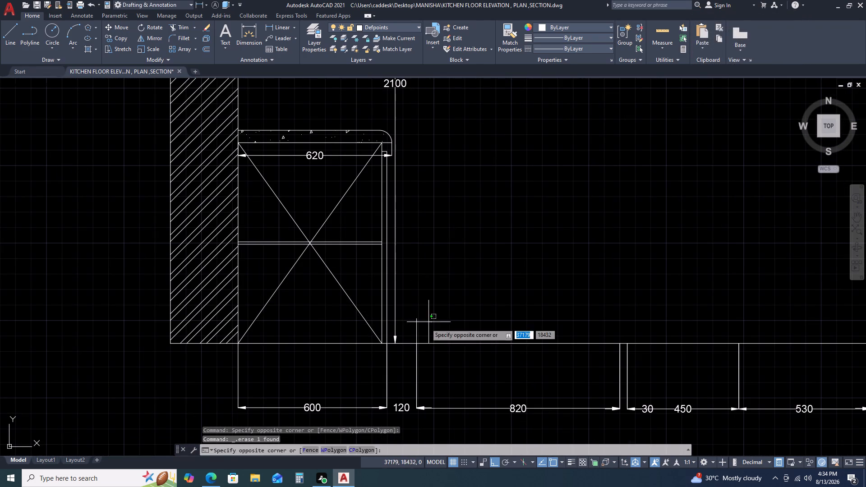
pyautogui.click(399, 331)
pyautogui.press('Delete')
# Draw a 2100 vertical line upward from the floor line where the 120 and 820 dimensions meet.
pyautogui.scroll(-2, 448, 317)
pyautogui.press('l')
pyautogui.press('space')
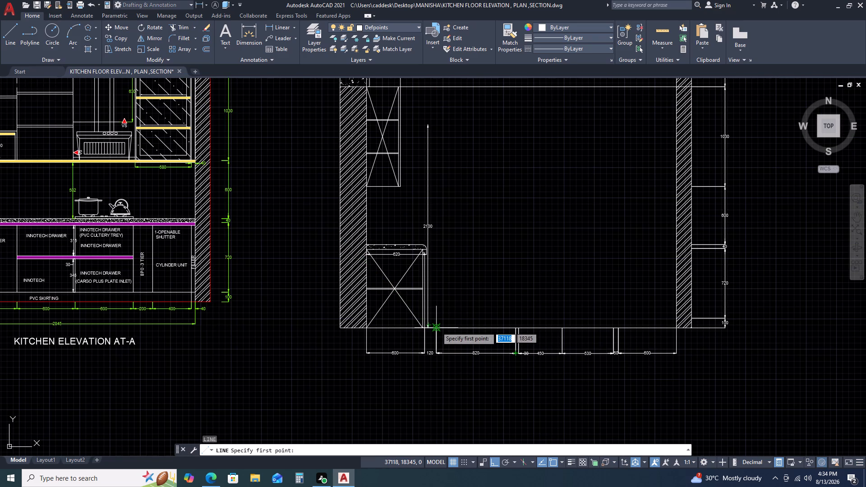
pyautogui.moveTo(437, 327); pyautogui.dragTo(437, 322)
pyautogui.moveTo(461, 197); pyautogui.dragTo(461, 289, button='middle')
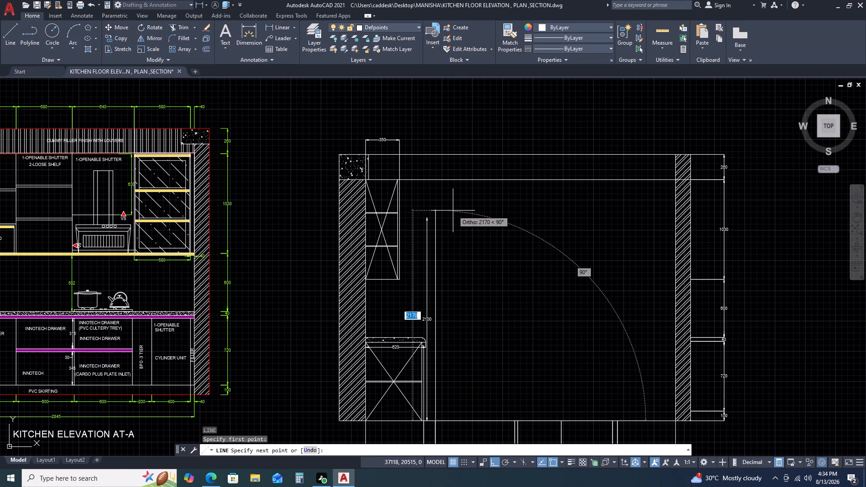
pyautogui.write('2100')
pyautogui.press('space')
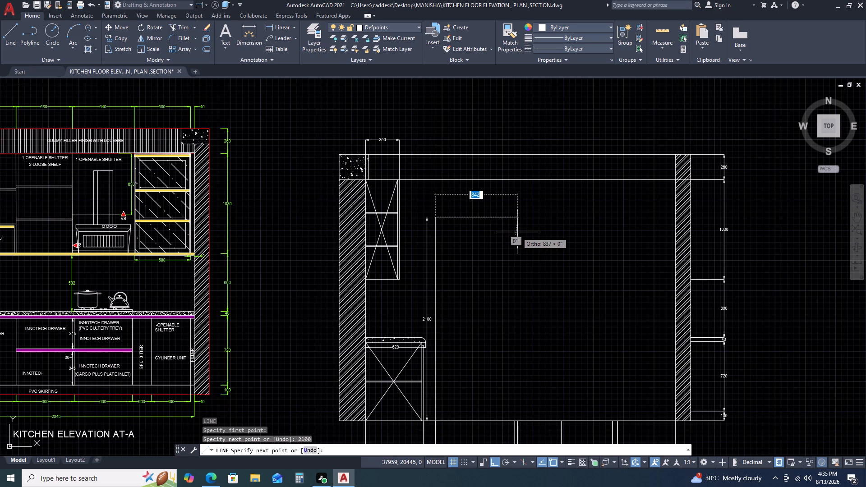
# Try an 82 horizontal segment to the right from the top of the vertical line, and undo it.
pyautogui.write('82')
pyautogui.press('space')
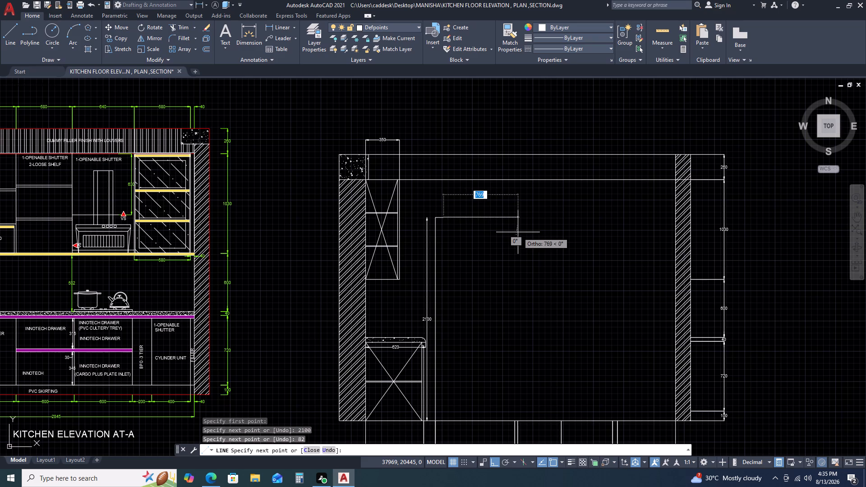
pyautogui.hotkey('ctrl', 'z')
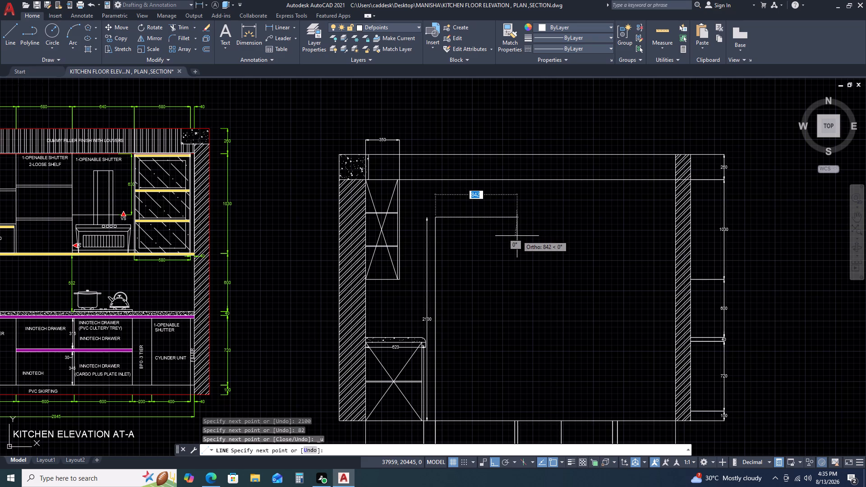
# Add an 820 horizontal segment to the right, close the door outline straight down to the floor line, and end the line.
pyautogui.write('820')
pyautogui.press('space')
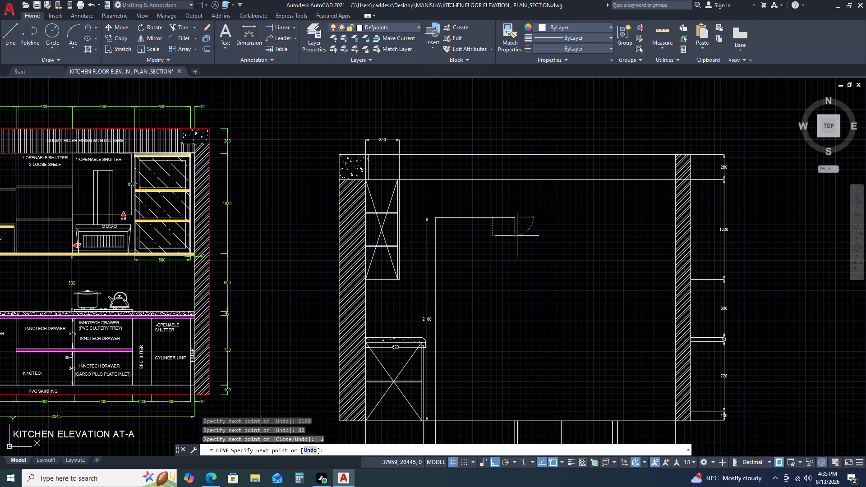
pyautogui.scroll(1, 520, 421)
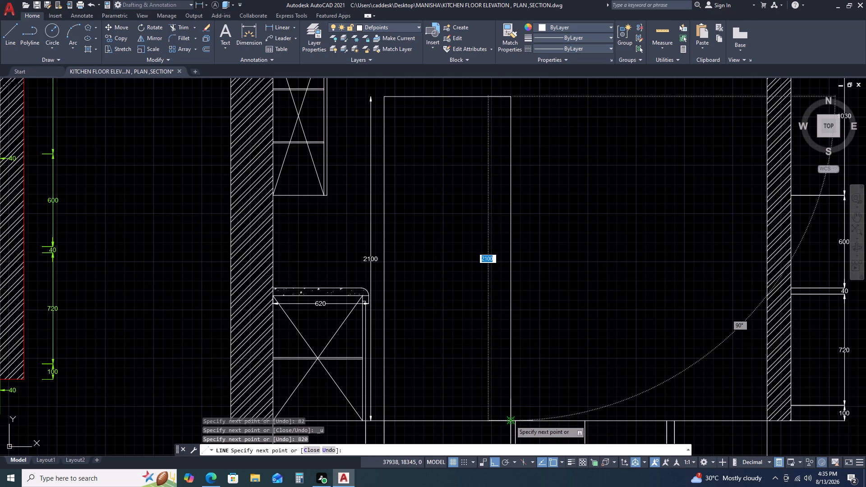
pyautogui.click(510, 420)
pyautogui.press('Escape')
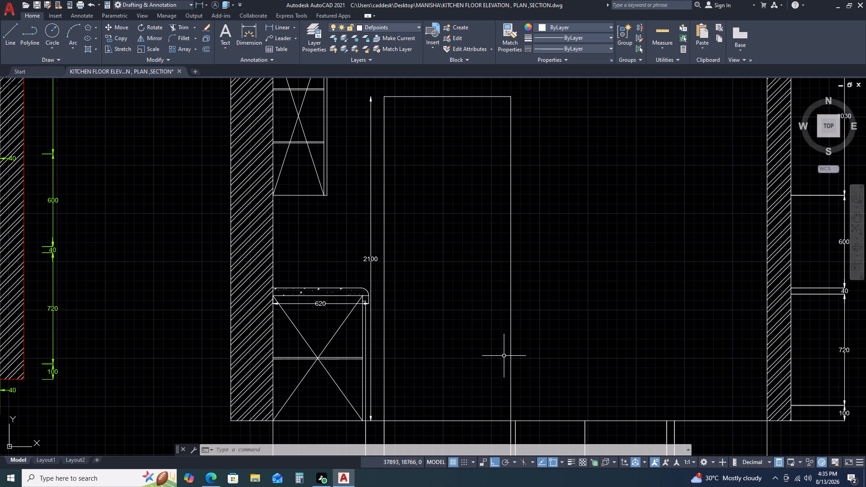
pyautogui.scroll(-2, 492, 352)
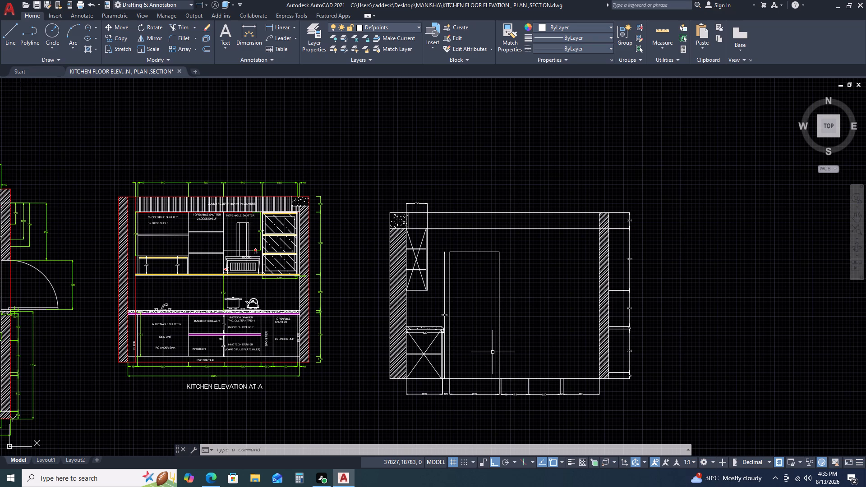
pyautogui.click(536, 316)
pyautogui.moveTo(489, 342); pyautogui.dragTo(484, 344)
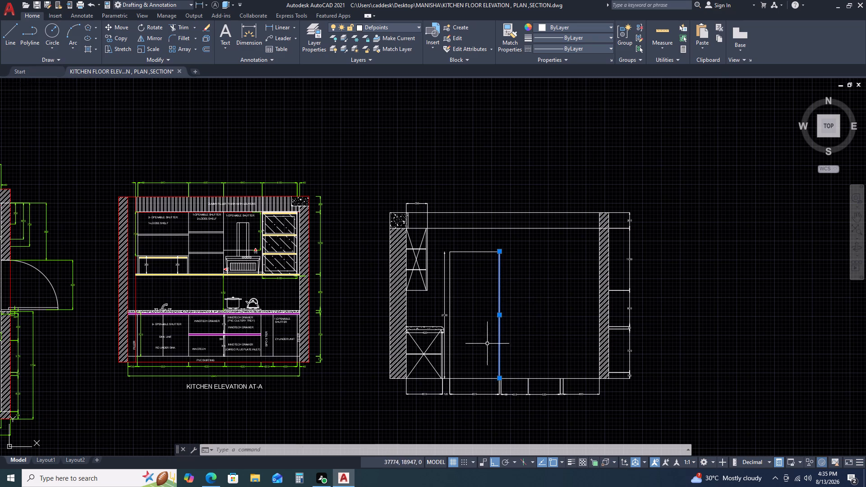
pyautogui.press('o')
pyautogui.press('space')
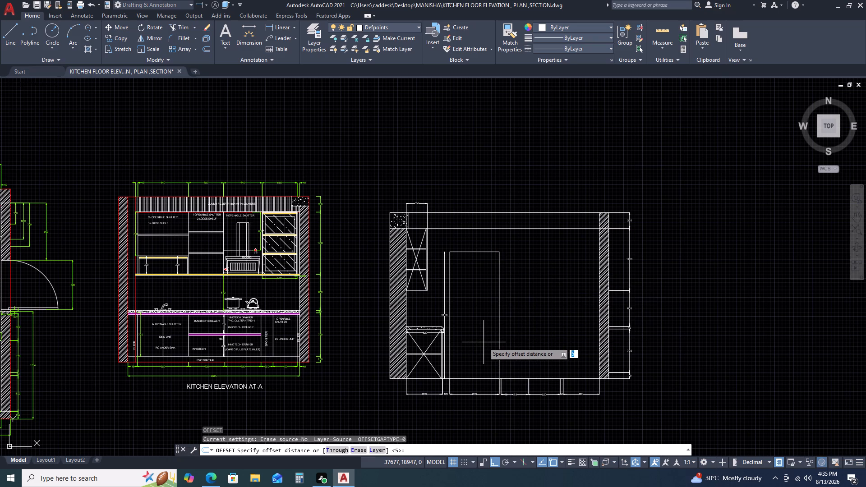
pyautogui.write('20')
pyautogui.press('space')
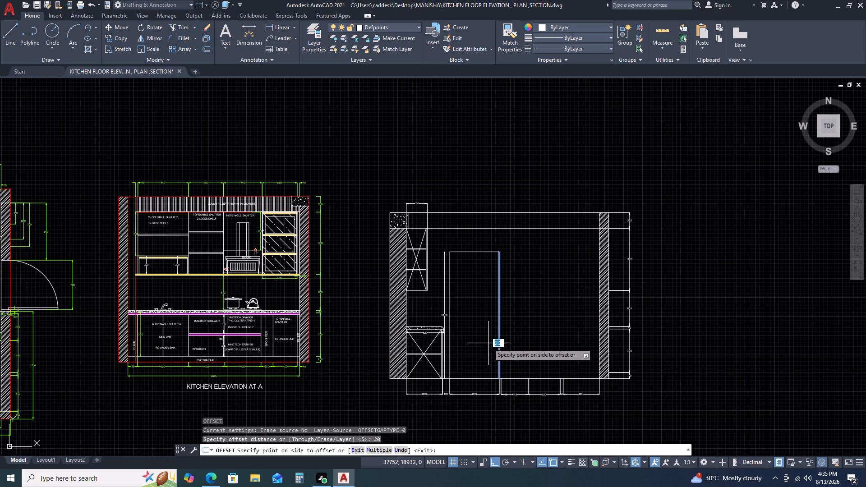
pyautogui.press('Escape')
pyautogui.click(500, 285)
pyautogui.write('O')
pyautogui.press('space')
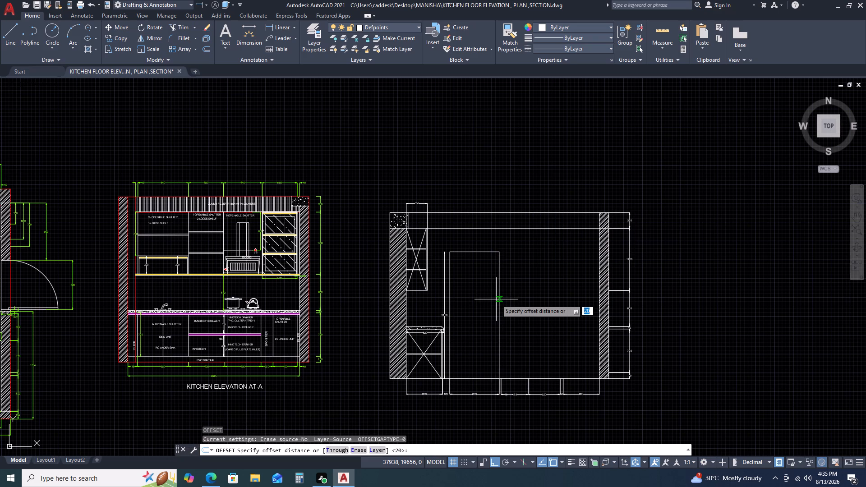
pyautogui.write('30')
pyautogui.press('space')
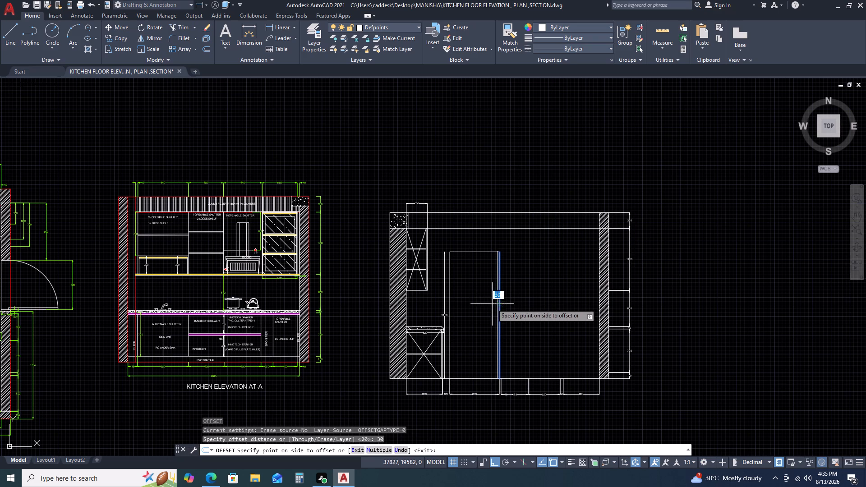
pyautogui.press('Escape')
# Offset the right, top and left lines of the door outline inward by 50 to form the frame.
pyautogui.scroll(-4, 503, 286)
pyautogui.scroll(3, 505, 294)
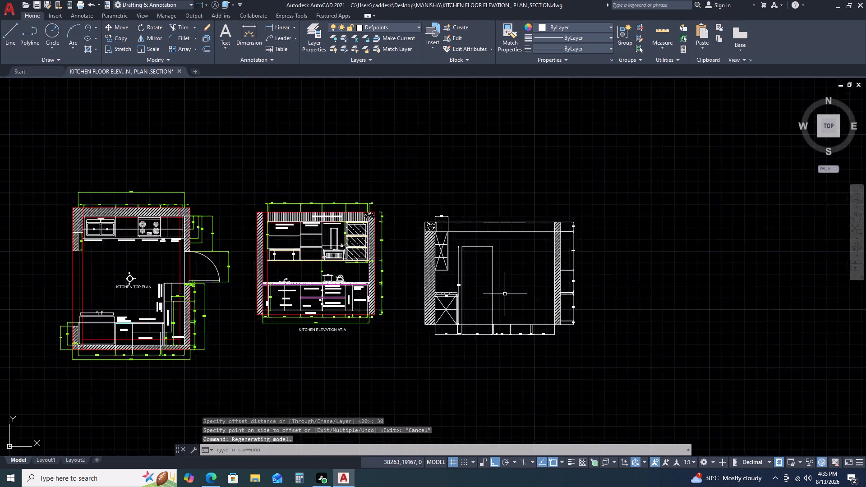
pyautogui.scroll(1, 505, 294)
pyautogui.press('Escape')
pyautogui.click(493, 268)
pyautogui.click(469, 288)
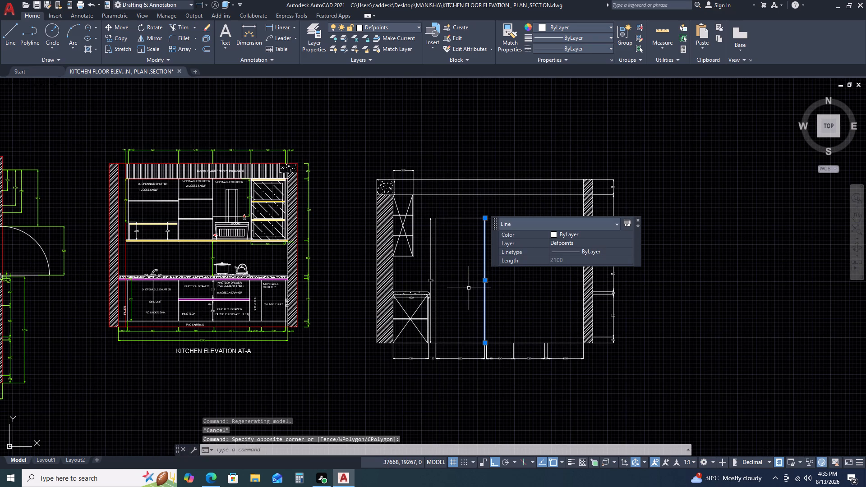
pyautogui.write('O 4')
pyautogui.press('BackSpace')
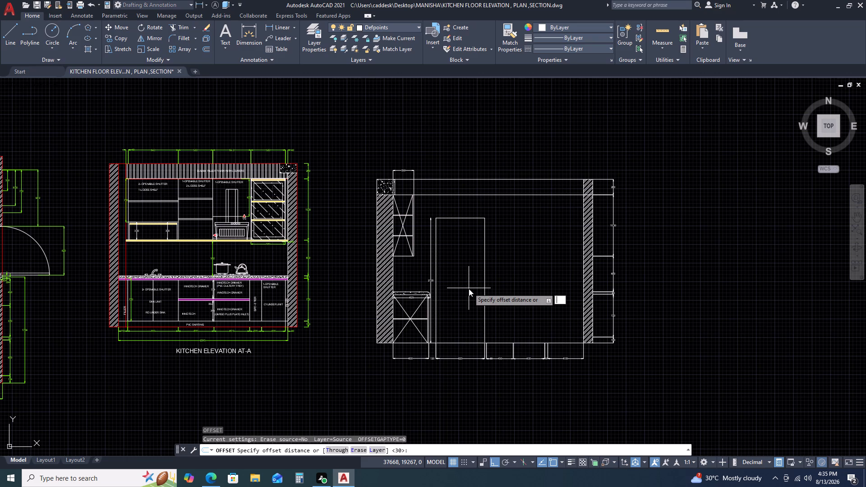
pyautogui.write('50')
pyautogui.press('space')
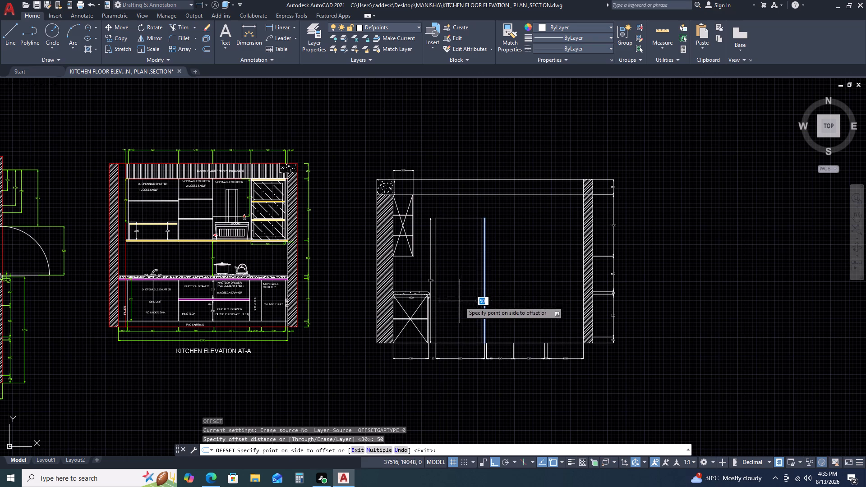
pyautogui.click(460, 301)
pyautogui.click(471, 218)
pyautogui.click(471, 250)
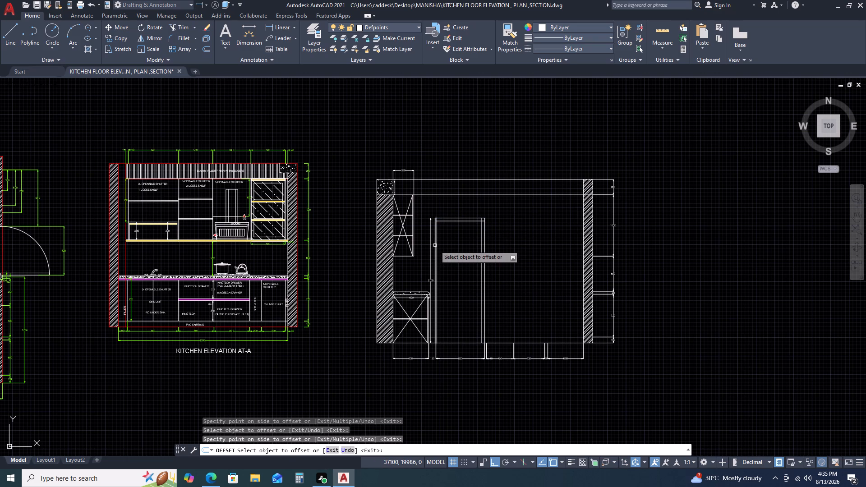
pyautogui.click(436, 245)
pyautogui.click(458, 263)
pyautogui.press('Escape')
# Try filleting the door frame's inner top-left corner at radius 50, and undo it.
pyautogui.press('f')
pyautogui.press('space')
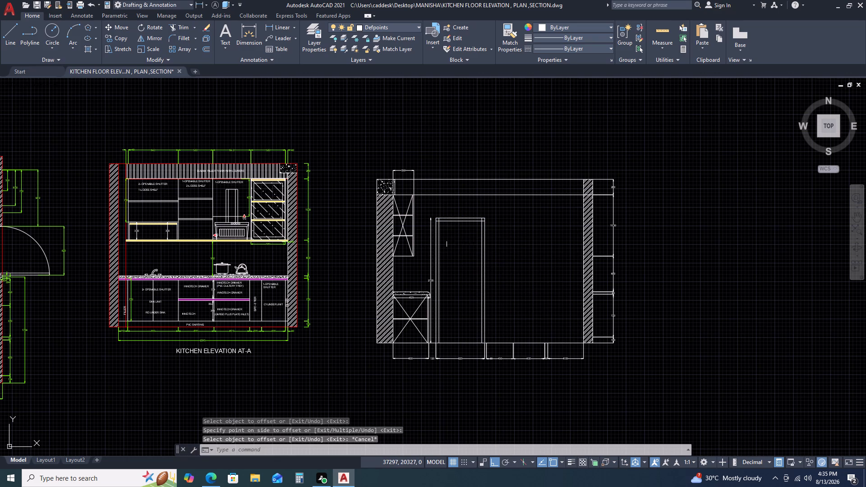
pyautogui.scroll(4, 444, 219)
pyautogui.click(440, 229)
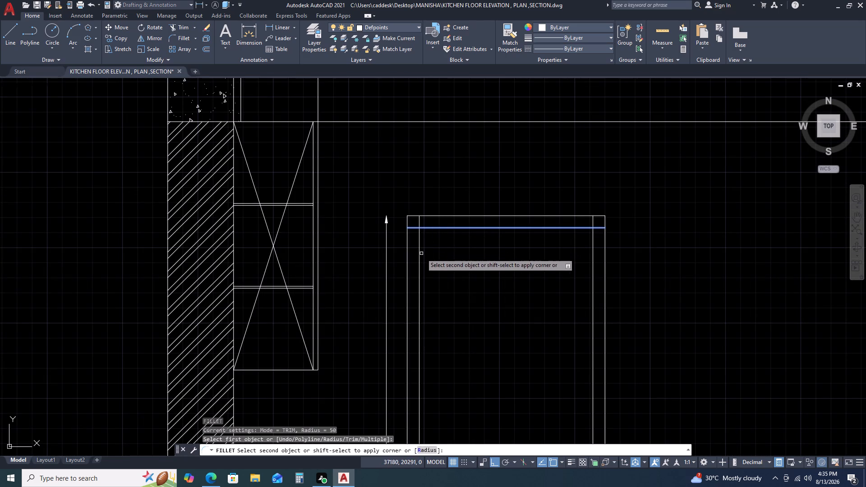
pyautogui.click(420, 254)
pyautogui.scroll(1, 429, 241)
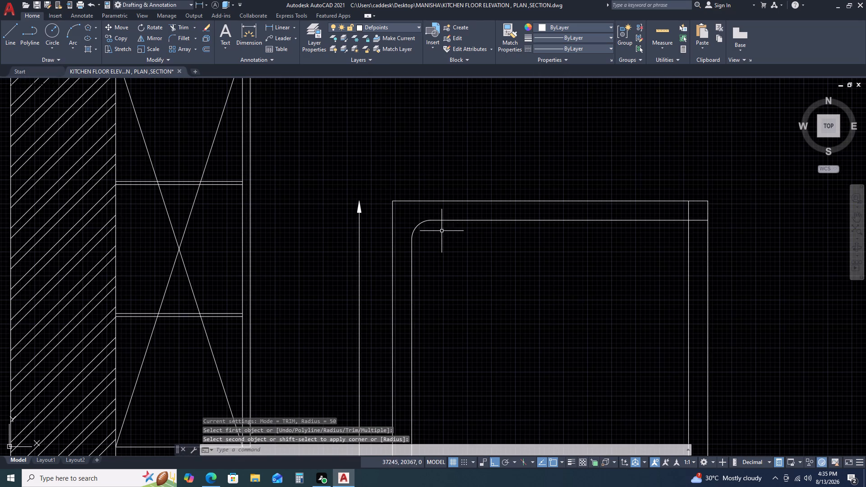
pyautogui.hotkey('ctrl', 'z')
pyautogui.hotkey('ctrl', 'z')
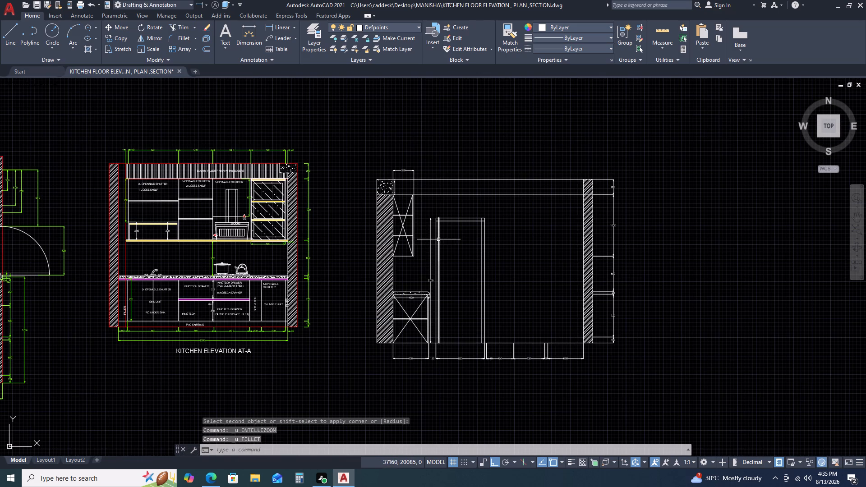
# Set the fillet radius to 0 and join the frame's inner top and left lines in a sharp corner.
pyautogui.write('F R')
pyautogui.press('space')
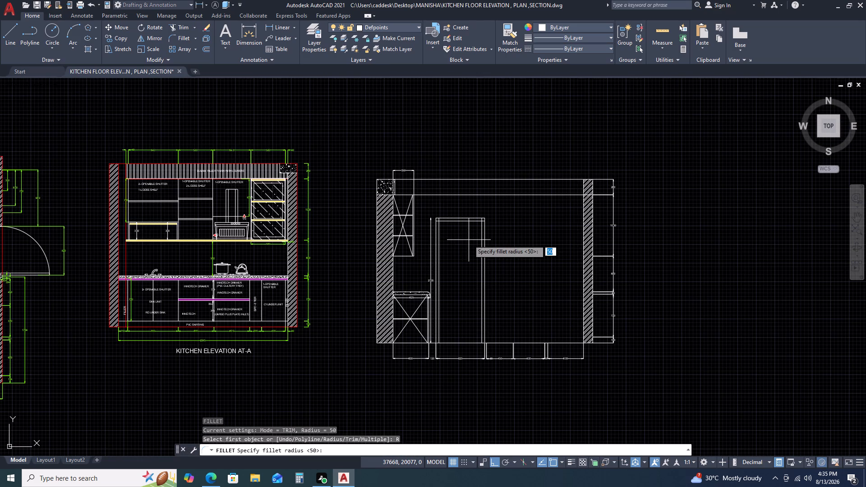
pyautogui.write('0')
pyautogui.press('space')
pyautogui.scroll(2, 446, 219)
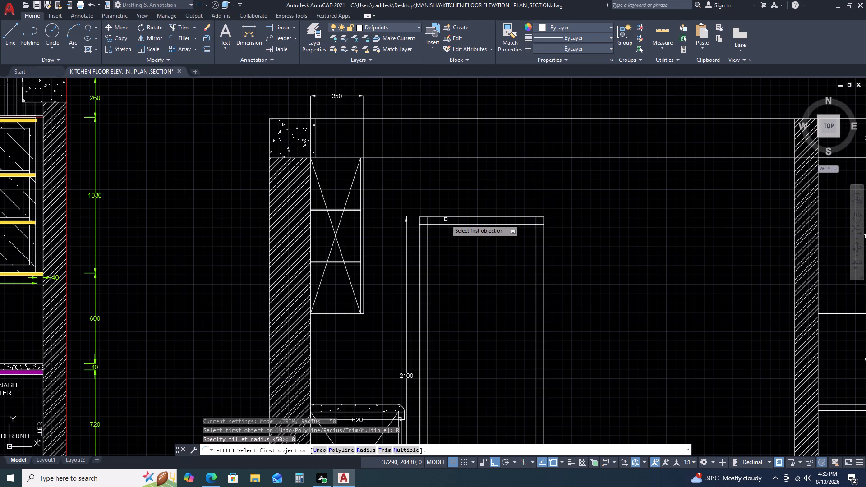
pyautogui.click(445, 224)
pyautogui.click(426, 247)
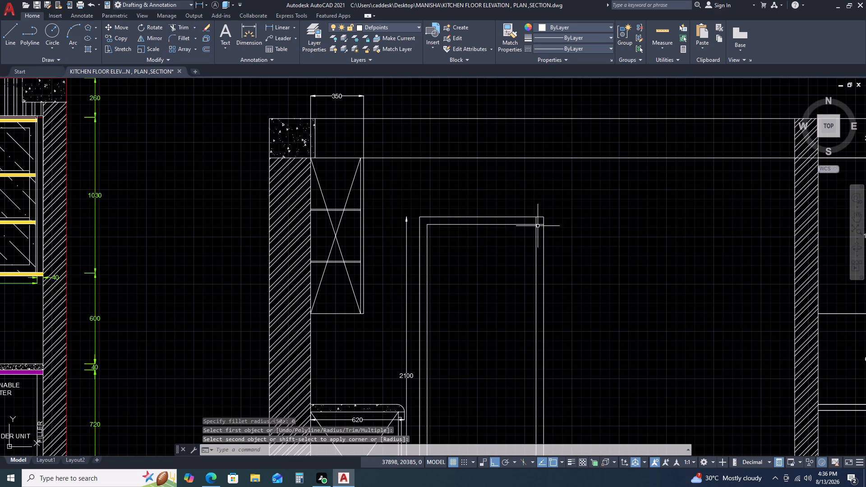
# Join the door frame's inner top and right lines in a sharp corner with a zero-radius fillet.
pyautogui.press('space')
pyautogui.click(532, 225)
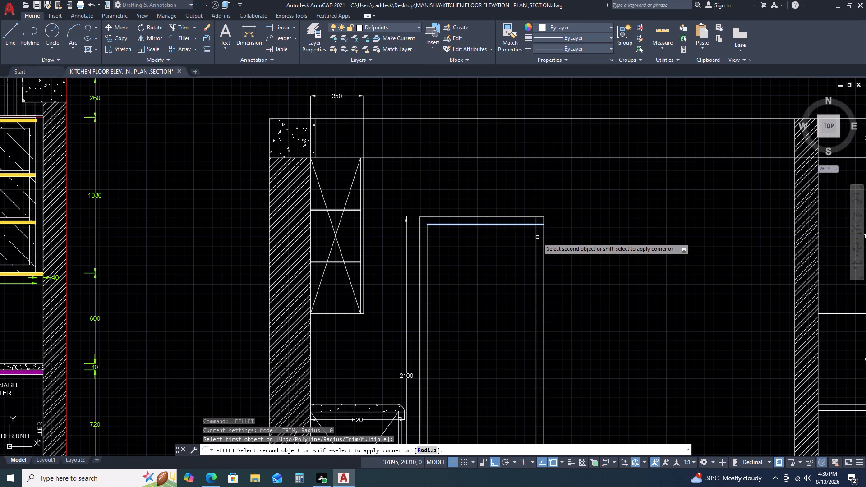
pyautogui.click(535, 240)
pyautogui.press('Escape')
# Draw a vertical line beside the door, from the floor line at the 30 dimension's far end up to the section's top line.
pyautogui.scroll(-2, 533, 243)
pyautogui.moveTo(581, 266); pyautogui.dragTo(574, 264, button='middle')
pyautogui.moveTo(557, 256); pyautogui.dragTo(540, 241, button='middle')
pyautogui.middleClick(527, 230)
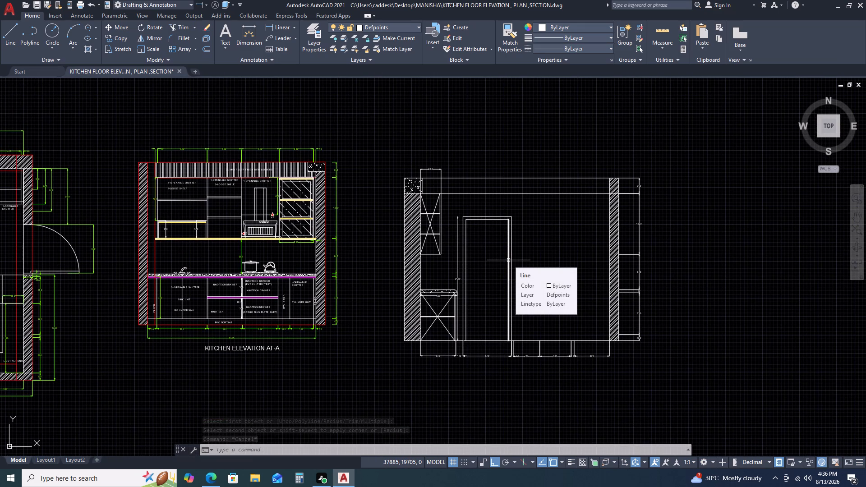
pyautogui.scroll(2, 519, 358)
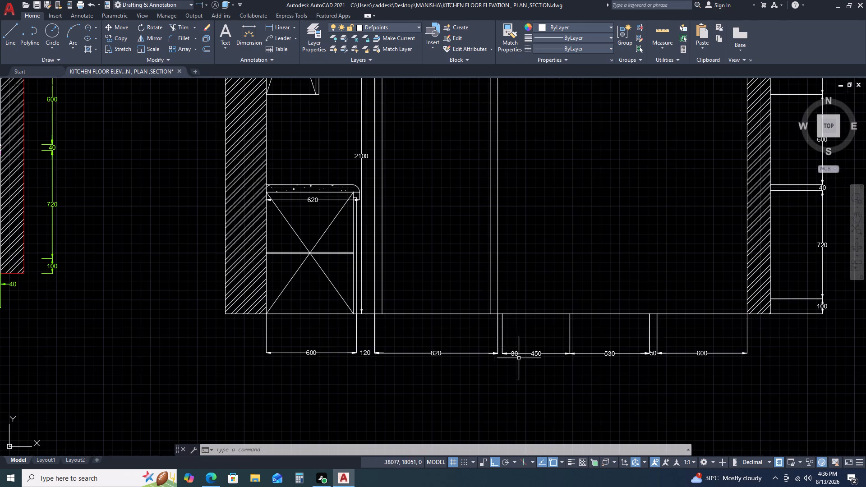
pyautogui.scroll(1, 508, 332)
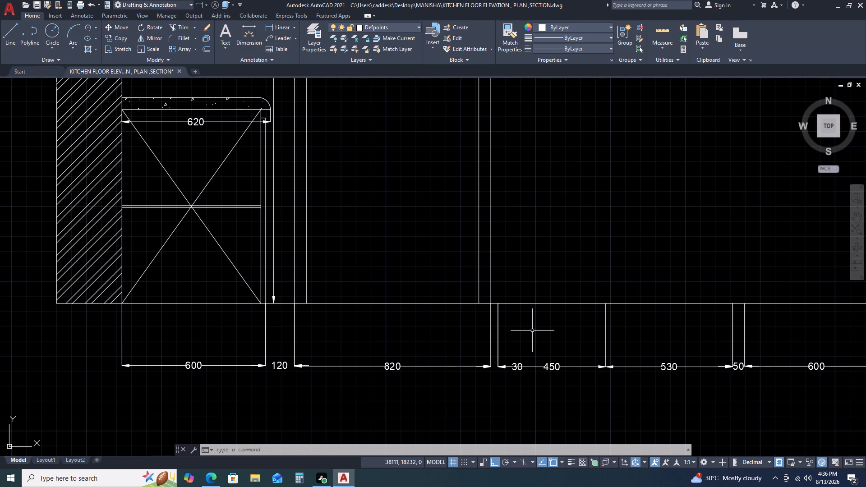
pyautogui.moveTo(523, 277); pyautogui.dragTo(502, 325, button='middle')
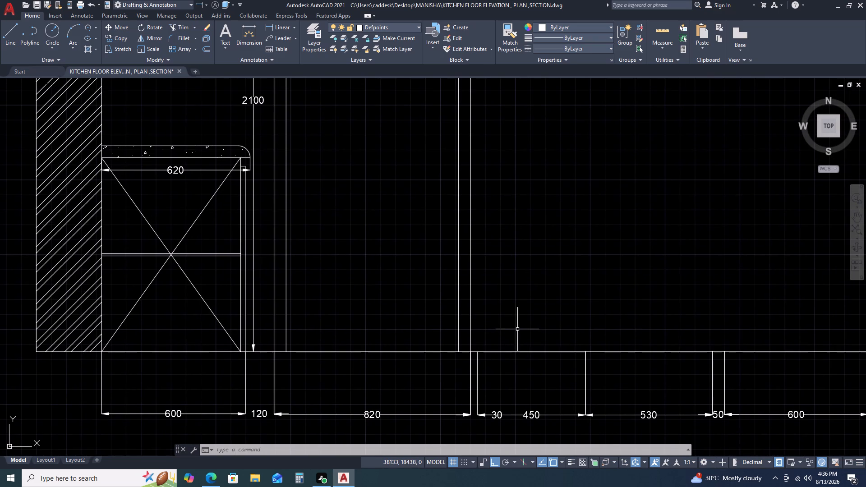
pyautogui.write('L')
pyautogui.press('space')
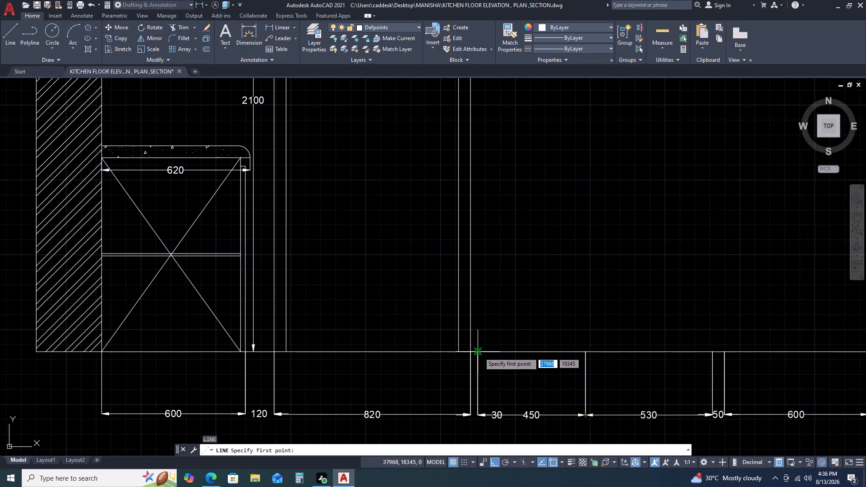
pyautogui.click(479, 352)
pyautogui.moveTo(501, 161); pyautogui.dragTo(504, 297, button='middle')
pyautogui.moveTo(502, 195); pyautogui.dragTo(502, 198, button='middle')
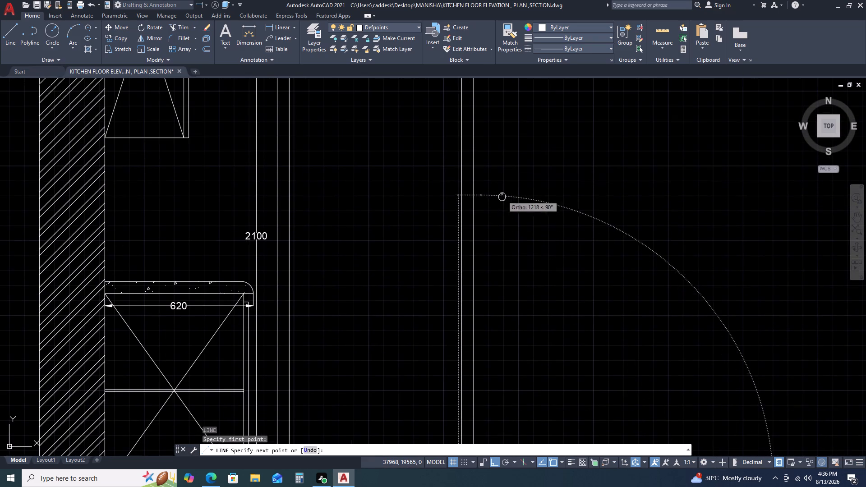
pyautogui.moveTo(502, 198); pyautogui.dragTo(500, 272, button='middle')
pyautogui.scroll(-2, 500, 271)
pyautogui.scroll(1, 496, 201)
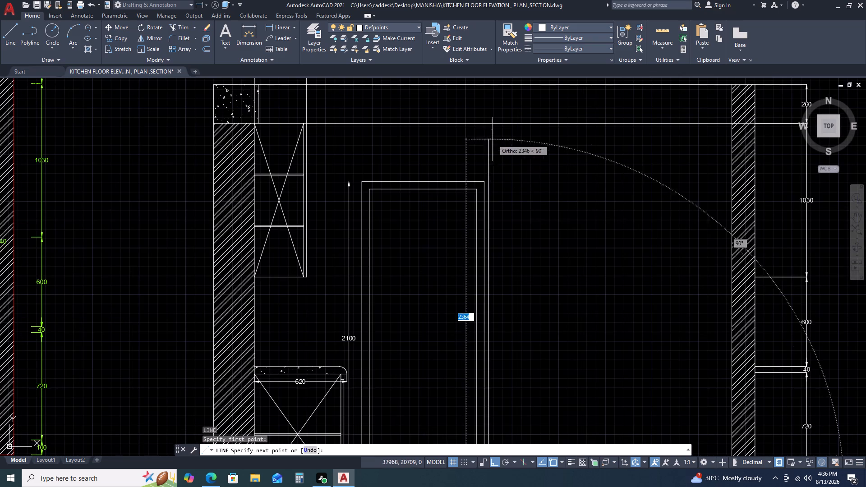
pyautogui.moveTo(507, 156); pyautogui.dragTo(514, 219, button='middle')
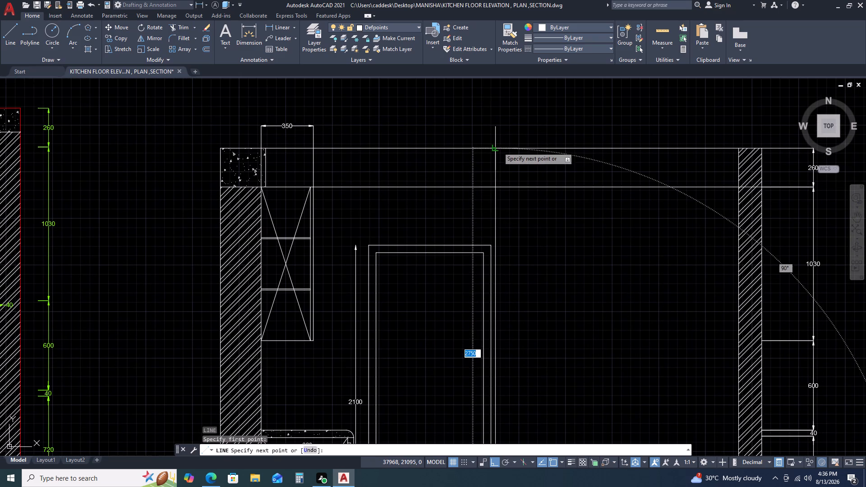
pyautogui.click(498, 147)
pyautogui.press('Escape')
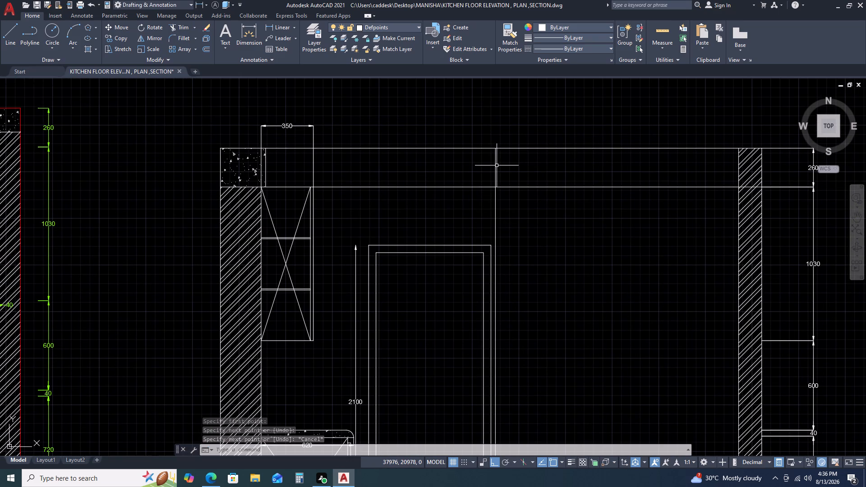
# Delete the full-height hatch from the section's right wall.
pyautogui.scroll(-1, 571, 216)
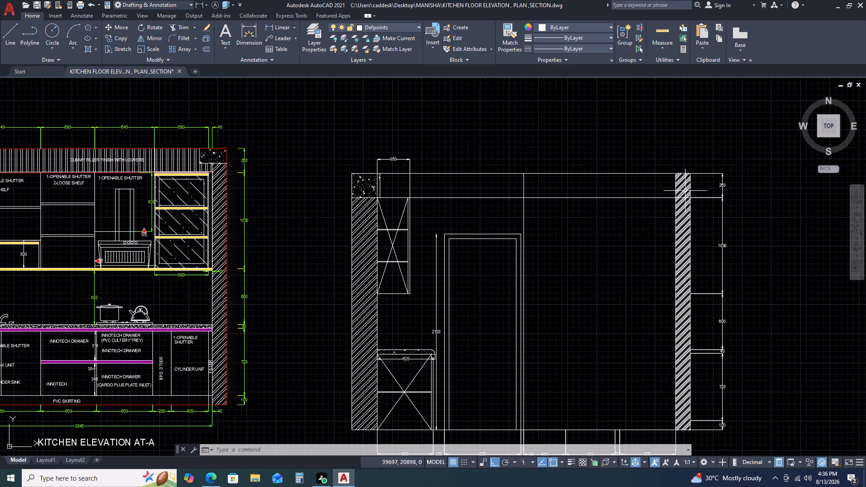
pyautogui.scroll(1, 685, 190)
pyautogui.click(686, 177)
pyautogui.scroll(-1, 679, 180)
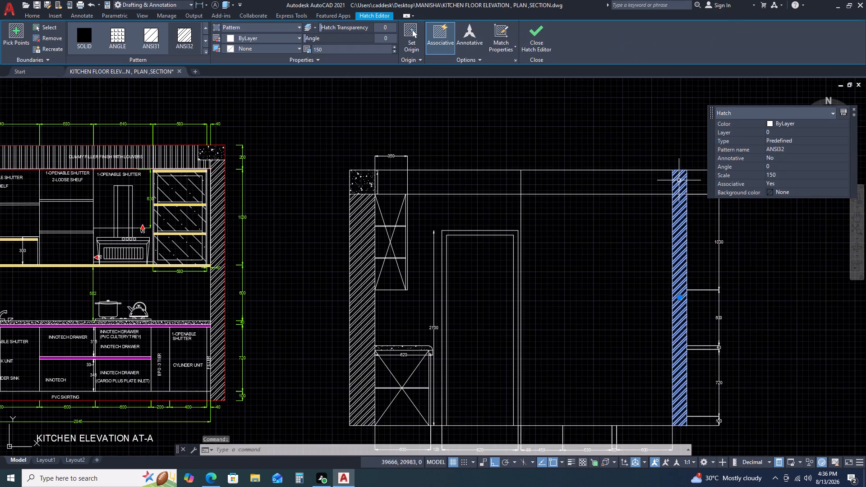
pyautogui.moveTo(672, 185); pyautogui.dragTo(609, 186, button='middle')
pyautogui.press('Delete')
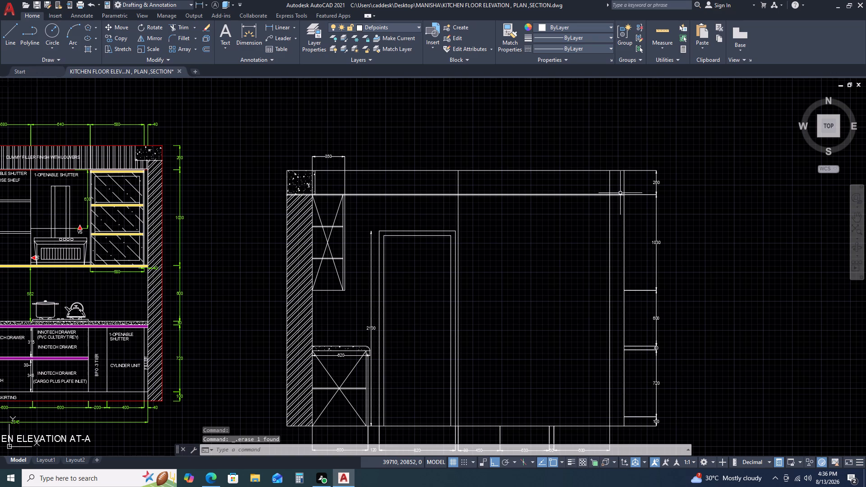
# Hatch the right wall below the 260 band and match its hatch properties to the left wall's hatch.
pyautogui.write('H')
pyautogui.press('space')
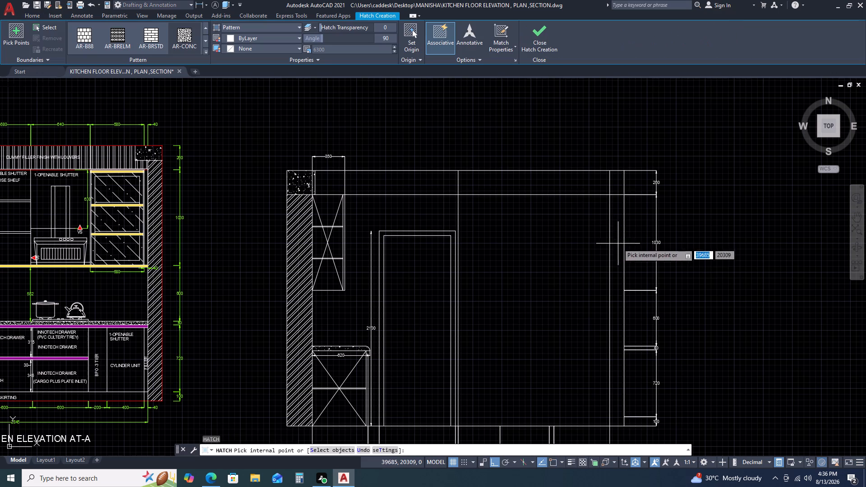
pyautogui.click(618, 243)
pyautogui.press('Escape')
pyautogui.press('m')
pyautogui.press('a')
pyautogui.press('space')
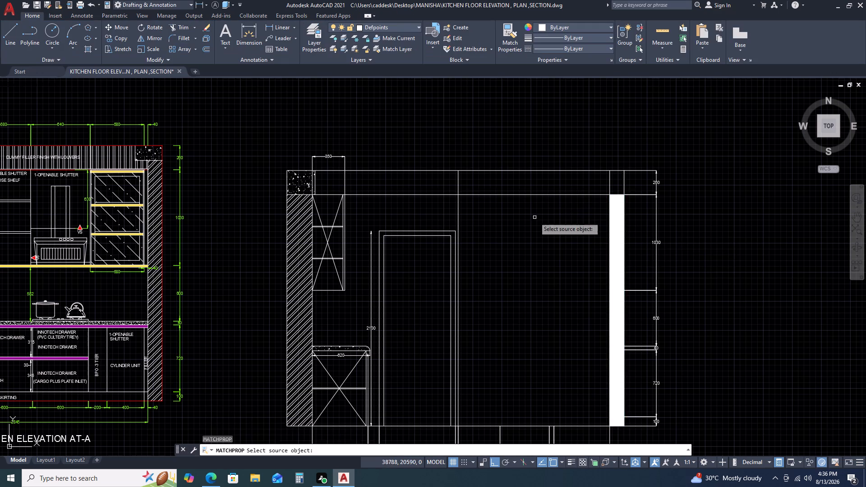
pyautogui.click(307, 234)
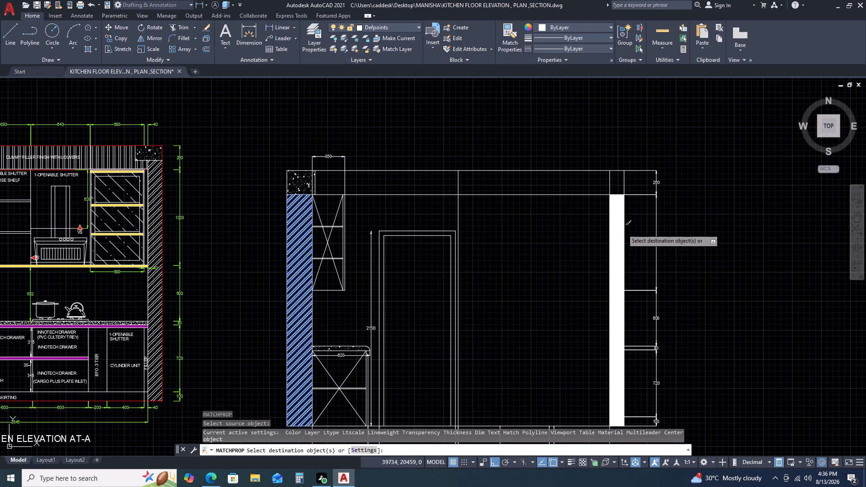
pyautogui.click(621, 227)
pyautogui.press('Escape')
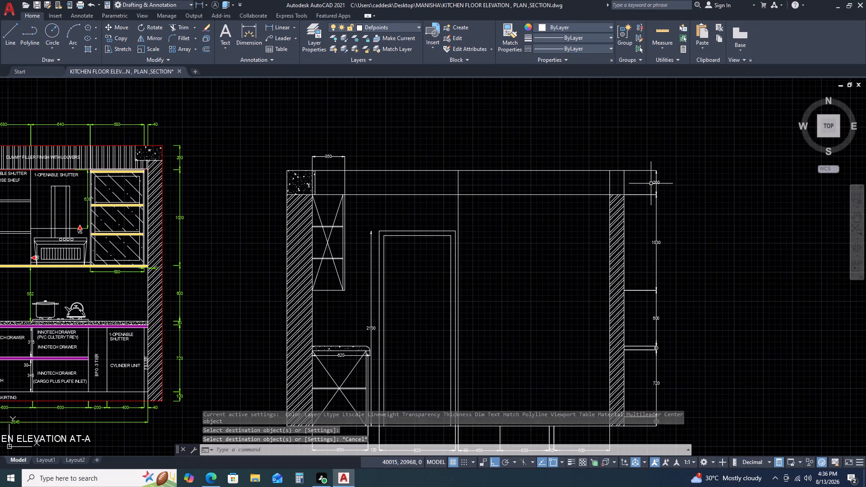
# Draw a beam outline from the right wall's outer top corner: 155 down, 310 left, and back up to the top line.
pyautogui.scroll(-1, 700, 200)
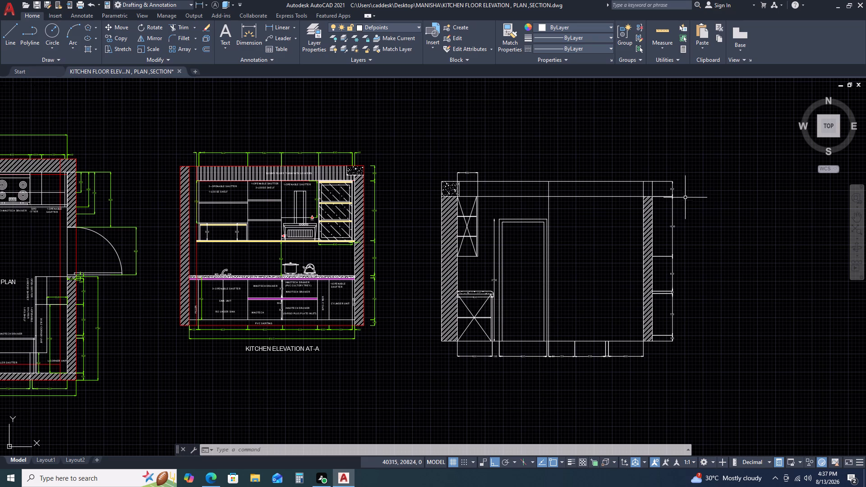
pyautogui.scroll(2, 675, 198)
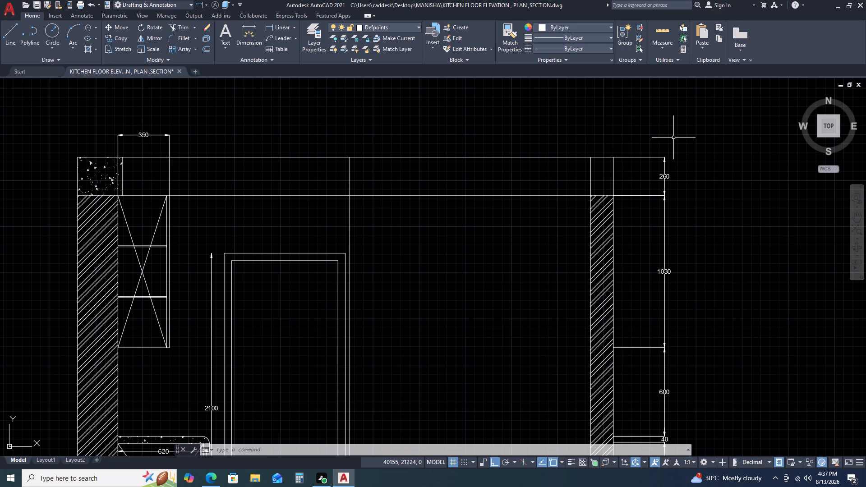
pyautogui.scroll(2, 617, 153)
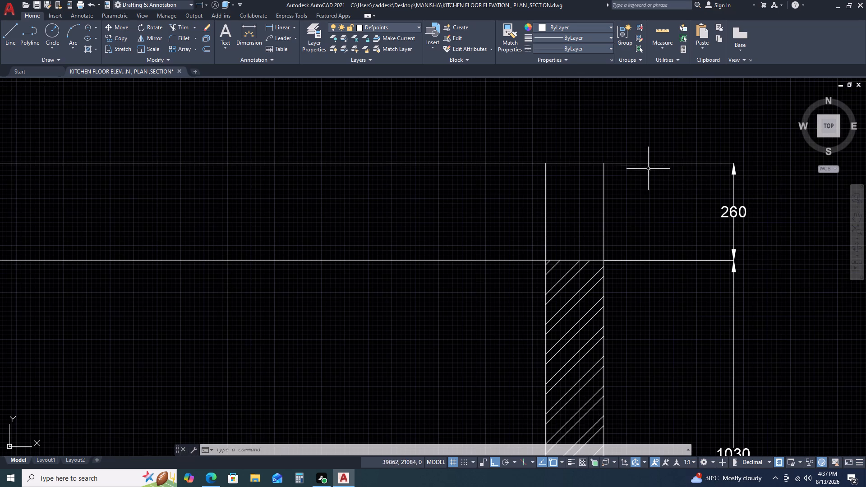
pyautogui.press('l')
pyautogui.press('space')
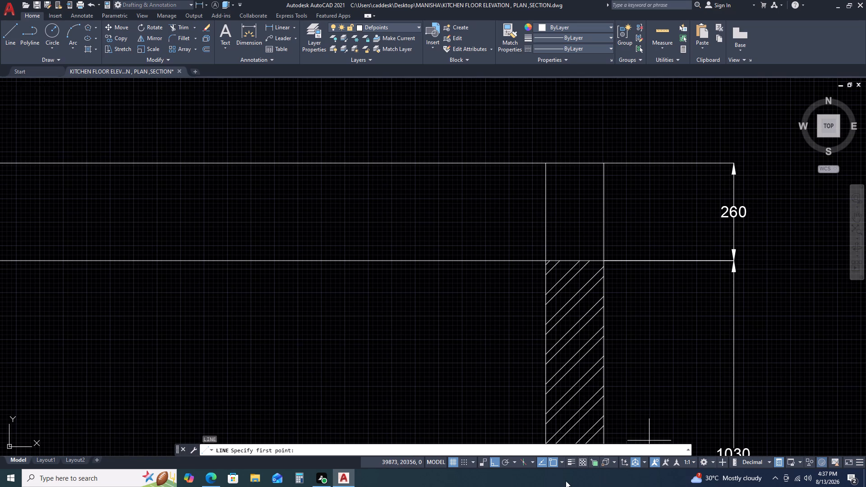
pyautogui.scroll(-2, 689, 345)
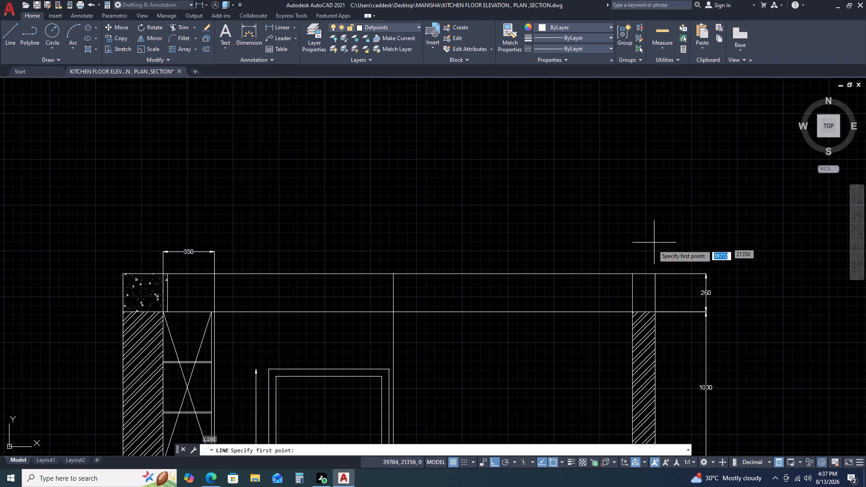
pyautogui.scroll(1, 652, 275)
pyautogui.click(656, 274)
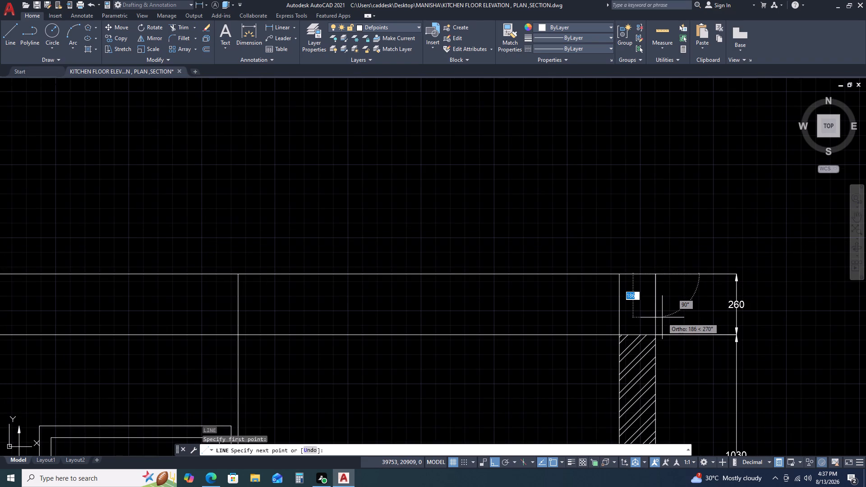
pyautogui.write('155')
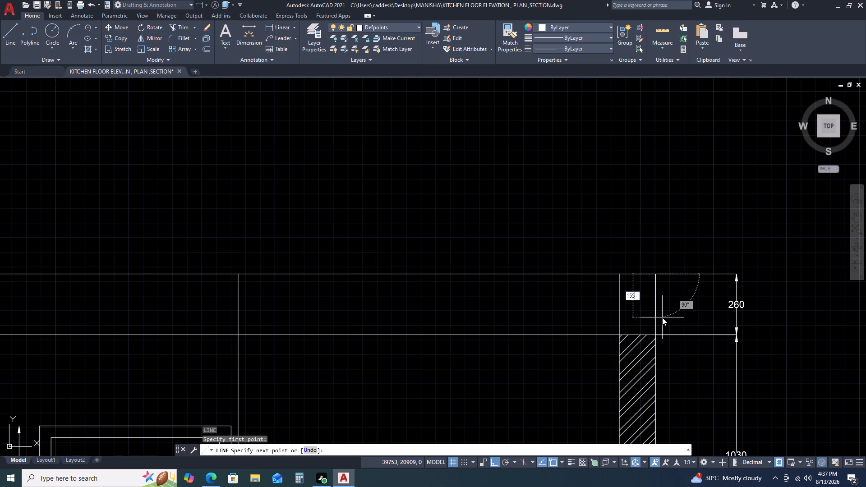
pyautogui.press('space')
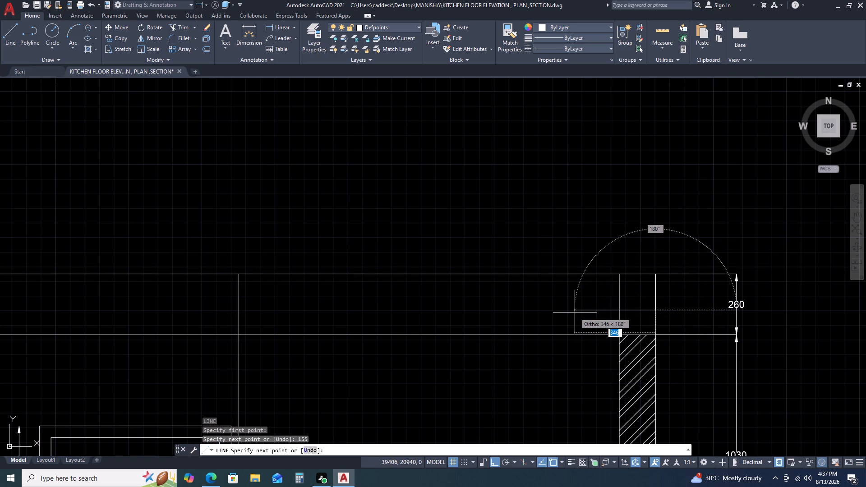
pyautogui.write('31')
pyautogui.write('0')
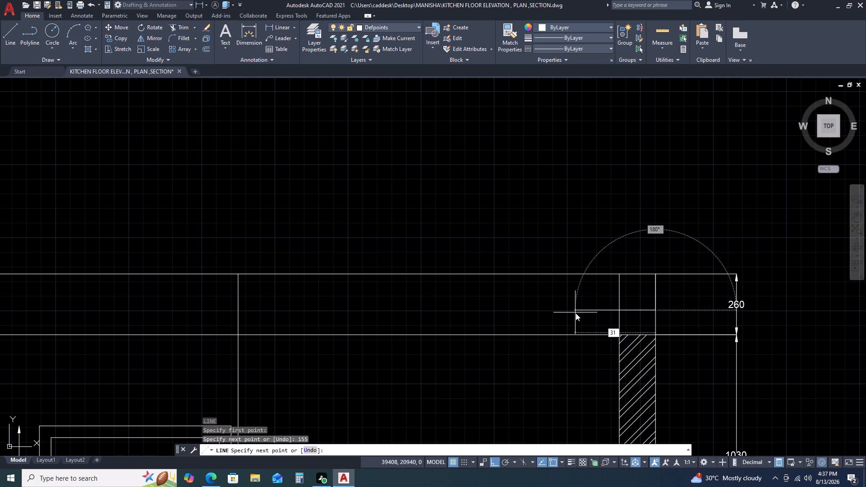
pyautogui.press('space')
pyautogui.click(581, 276)
pyautogui.press('Escape')
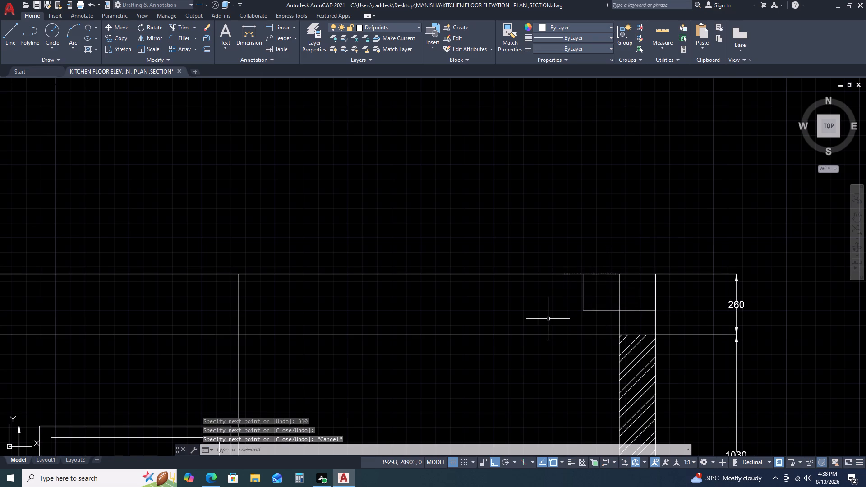
# Trim away the right wall's inner line where it crosses the new beam outline.
pyautogui.write('TR')
pyautogui.press('space')
pyautogui.click(631, 295)
pyautogui.click(610, 299)
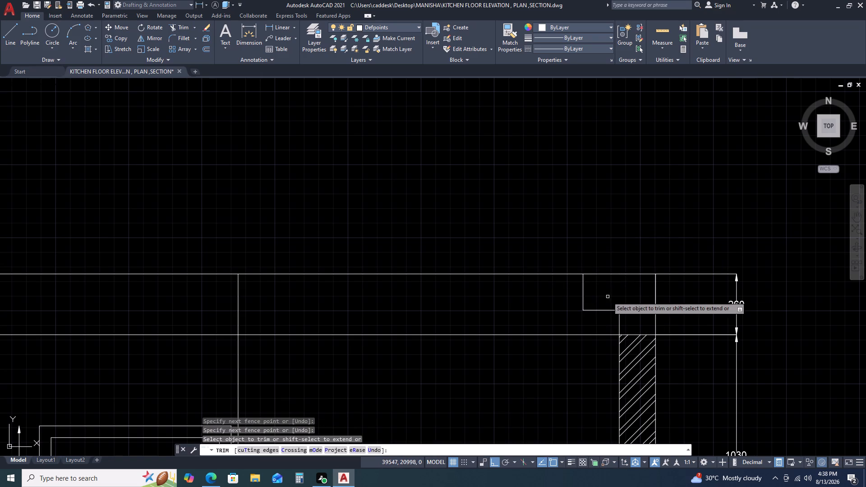
pyautogui.scroll(-2, 511, 318)
pyautogui.press('Escape')
# Hatch the interior of the new beam outline above the right wall.
pyautogui.write('H')
pyautogui.press('space')
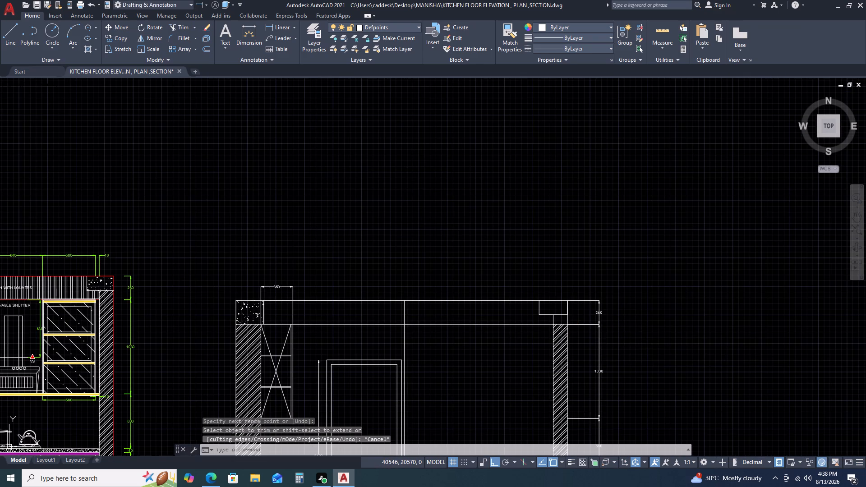
pyautogui.click(553, 308)
pyautogui.press('Escape')
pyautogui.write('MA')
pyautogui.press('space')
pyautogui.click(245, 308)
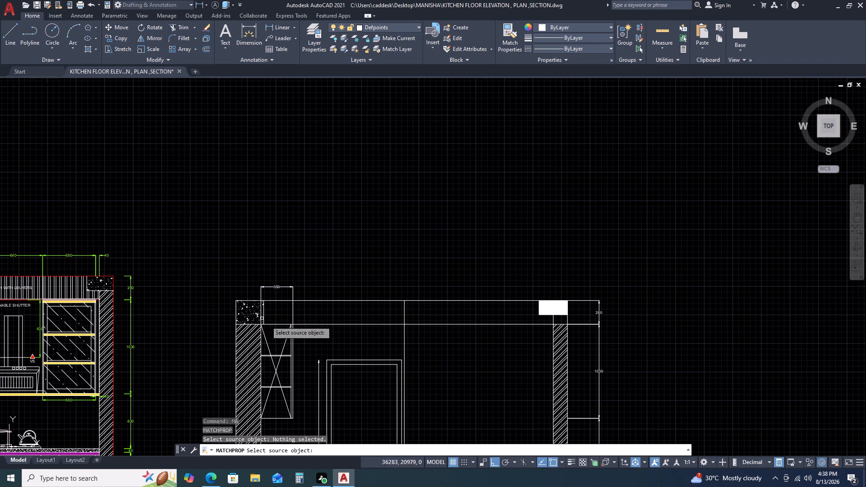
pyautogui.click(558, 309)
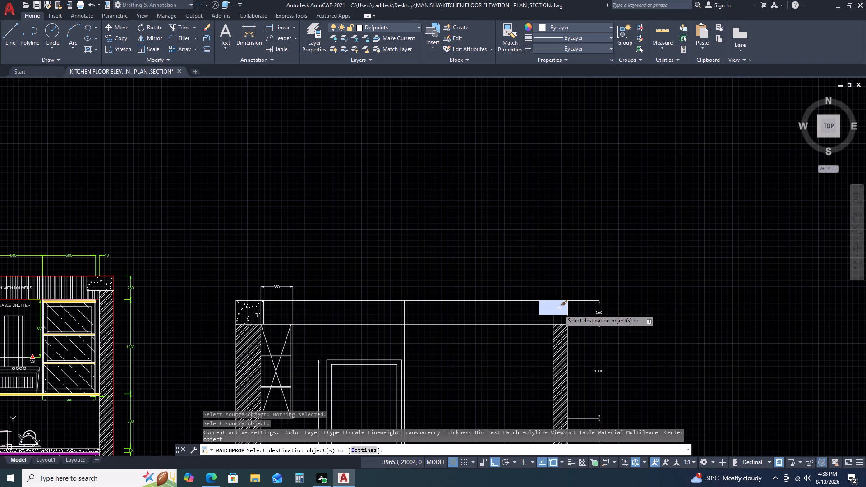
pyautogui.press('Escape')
# Match the new beam's hatch properties to the concrete hatch of the beam above the left wall.
pyautogui.write('MA')
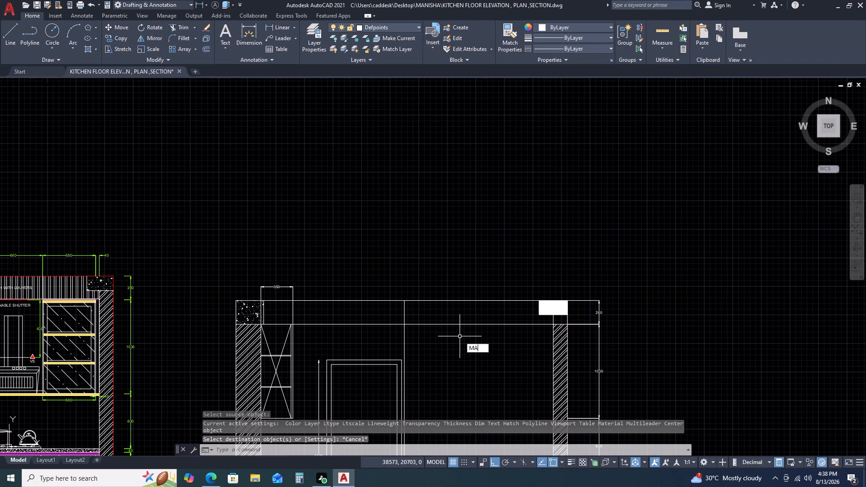
pyautogui.press('space')
pyautogui.click(247, 313)
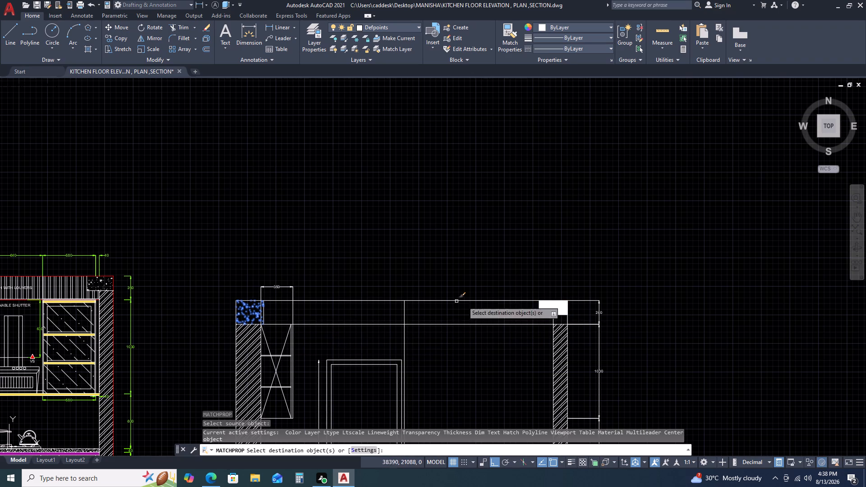
pyautogui.click(554, 310)
pyautogui.press('Escape')
pyautogui.scroll(-2, 516, 287)
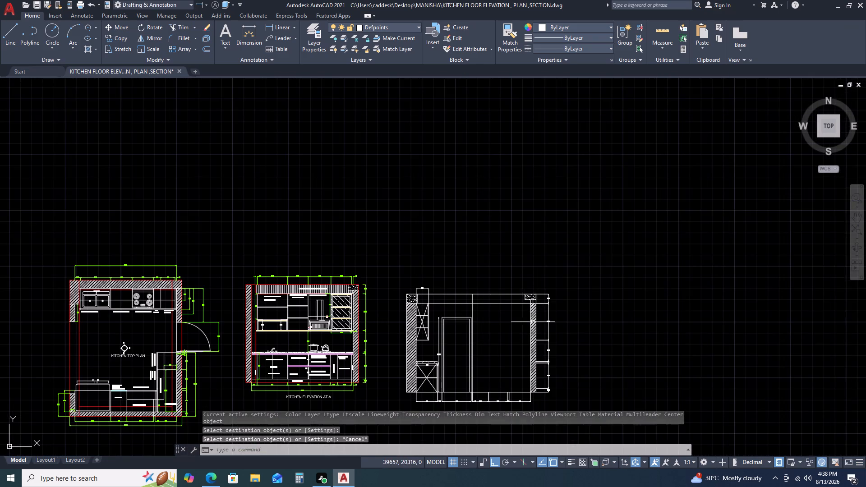
pyautogui.moveTo(555, 361); pyautogui.dragTo(551, 297, button='middle')
pyautogui.scroll(3, 526, 234)
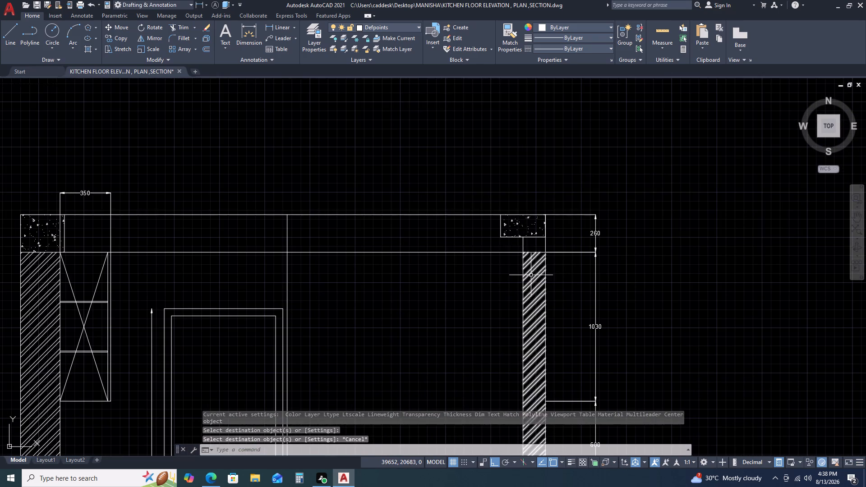
# Delete the diagonal hatch filling the section's right wall.
pyautogui.click(531, 275)
pyautogui.press('Delete')
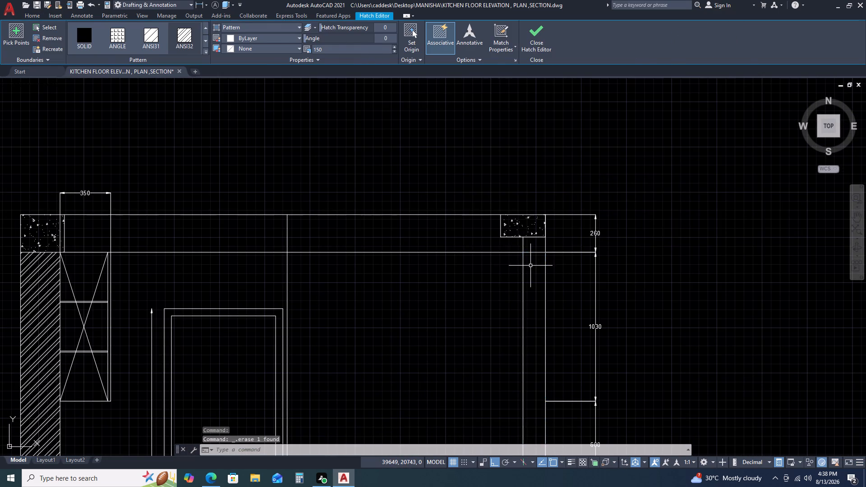
# Trim away the horizontal line segment crossing between the right wall's two faces just below the concrete beam.
pyautogui.scroll(2, 539, 255)
pyautogui.press('t')
pyautogui.press('r')
pyautogui.press('space')
pyautogui.click(534, 238)
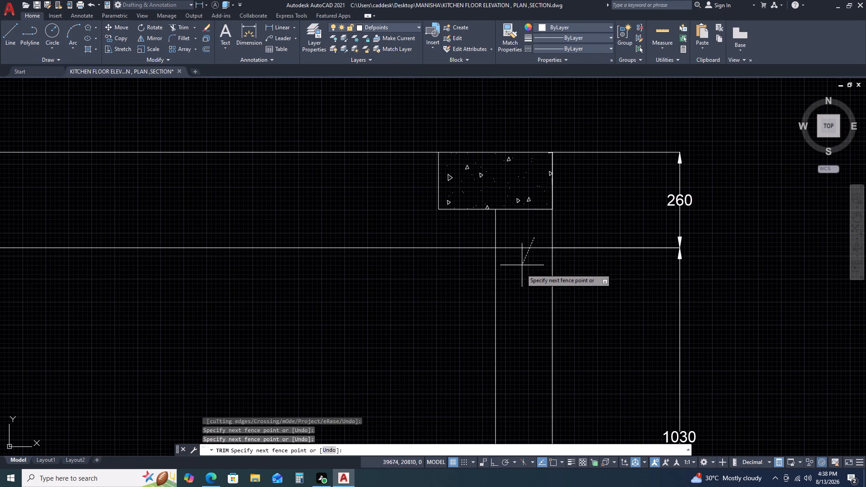
pyautogui.click(519, 280)
pyautogui.press('Escape')
# Hatch the full interior of the right wall, from the floor up to the underside of the concrete beam.
pyautogui.write('H')
pyautogui.press('space')
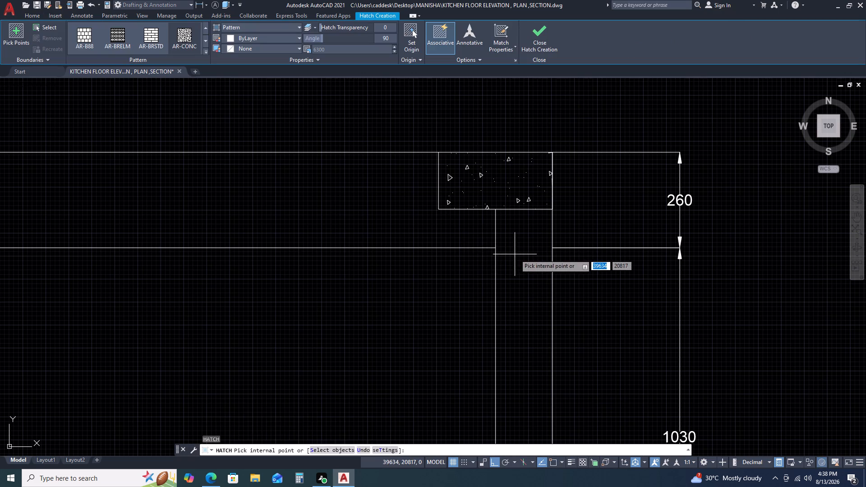
pyautogui.click(515, 254)
pyautogui.click(530, 172)
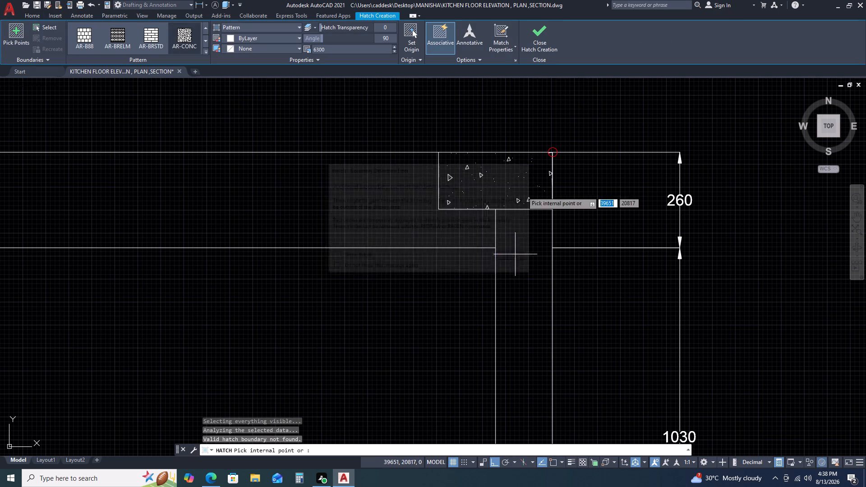
pyautogui.scroll(-3, 504, 268)
pyautogui.click(512, 286)
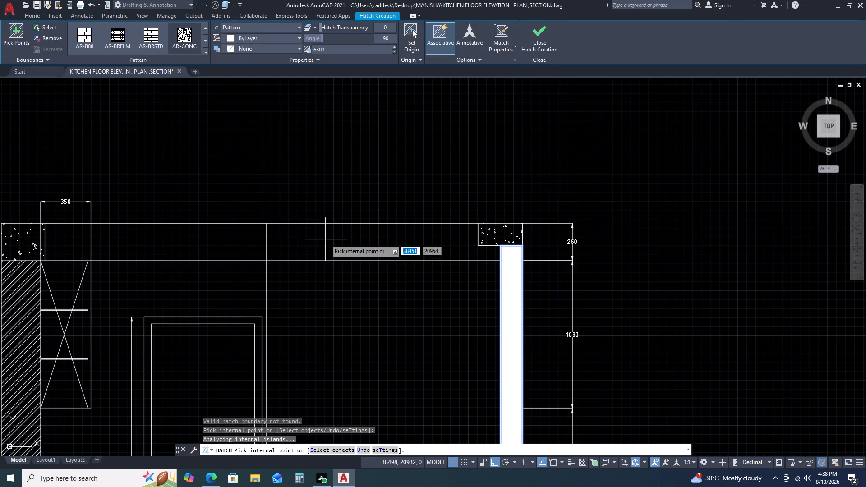
pyautogui.scroll(-2, 317, 249)
pyautogui.moveTo(314, 281); pyautogui.dragTo(489, 276, button='middle')
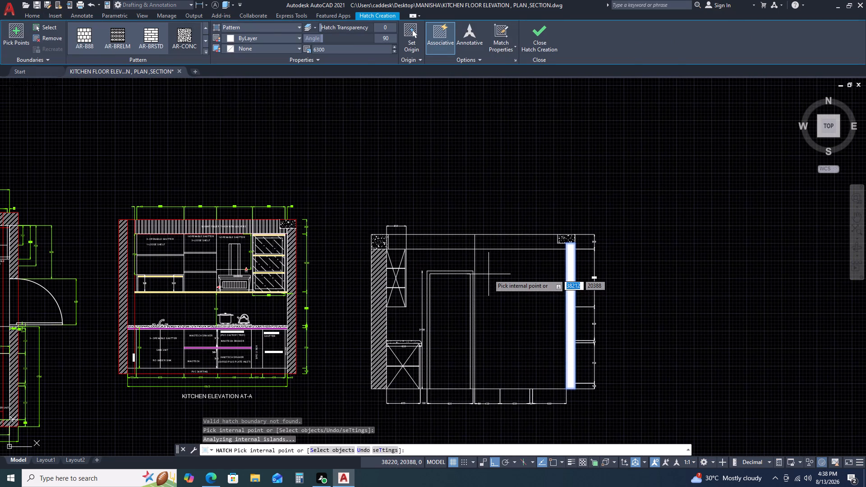
pyautogui.press('Escape')
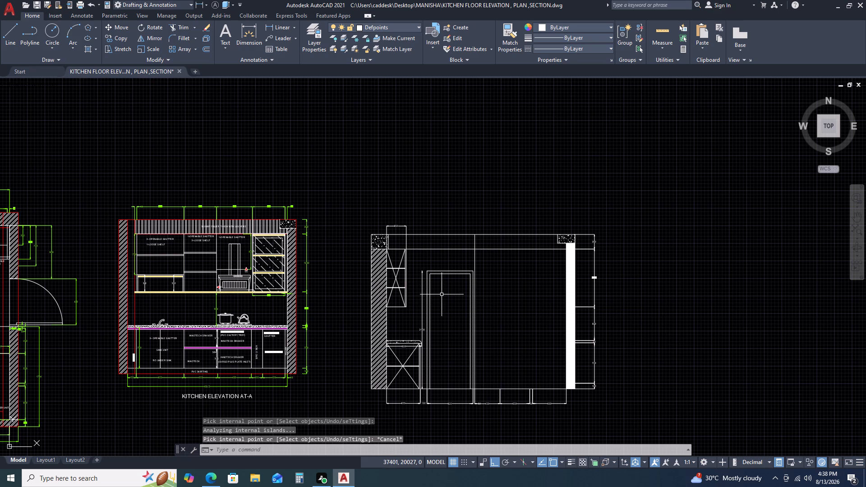
# Match the right wall's hatch properties to the diagonal hatch of the section's left wall.
pyautogui.press('m')
pyautogui.write('A')
pyautogui.press('space')
pyautogui.click(380, 289)
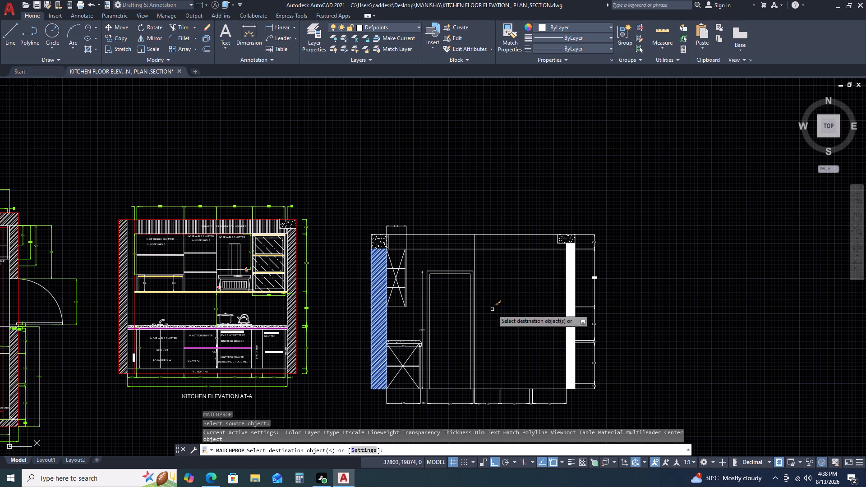
pyautogui.click(572, 317)
pyautogui.press('Escape')
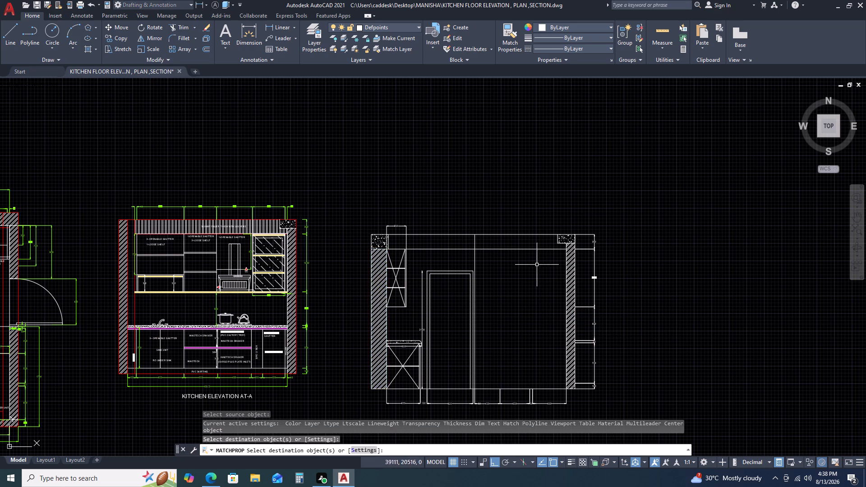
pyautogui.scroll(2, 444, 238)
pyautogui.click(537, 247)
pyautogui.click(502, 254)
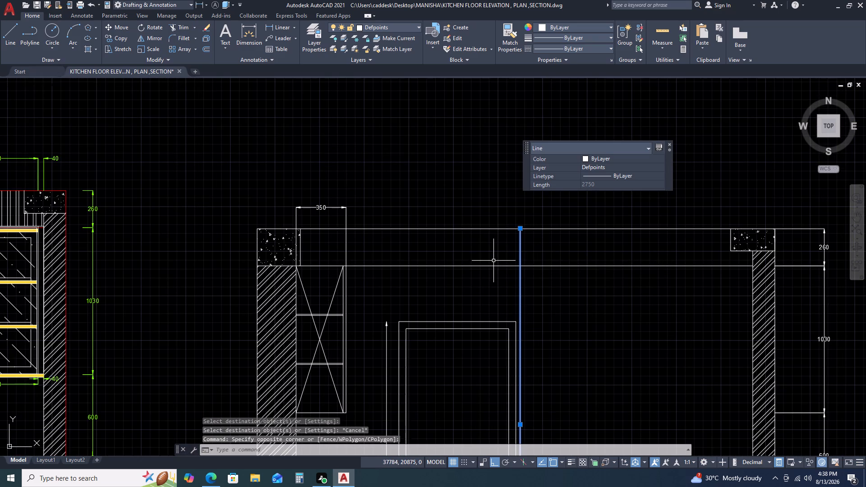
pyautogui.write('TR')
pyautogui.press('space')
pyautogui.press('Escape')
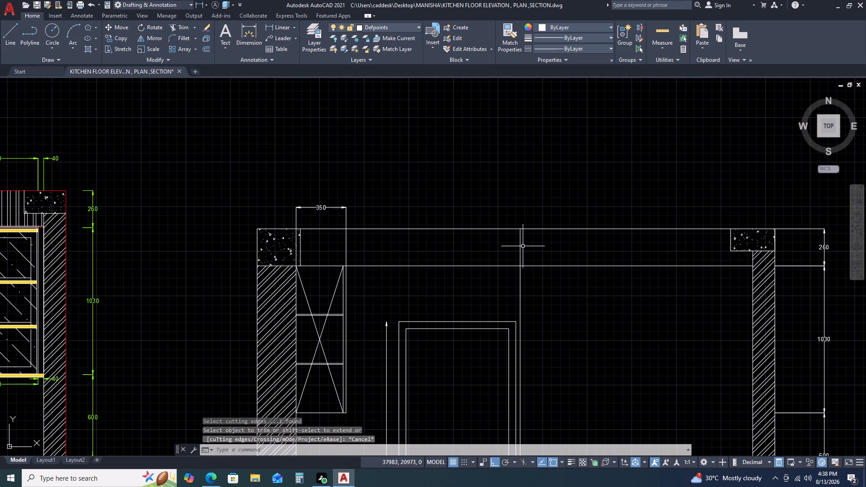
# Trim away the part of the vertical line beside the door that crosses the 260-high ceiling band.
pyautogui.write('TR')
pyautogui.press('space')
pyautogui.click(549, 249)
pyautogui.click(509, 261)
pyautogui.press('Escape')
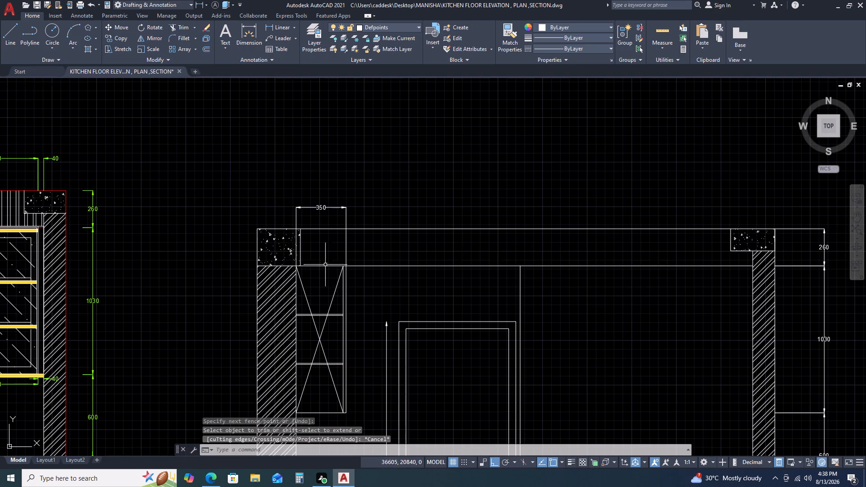
# Stretch both extension line origins of the 350 cabinet dimension up to the section's top line.
pyautogui.scroll(1, 324, 255)
pyautogui.click(380, 253)
pyautogui.click(353, 240)
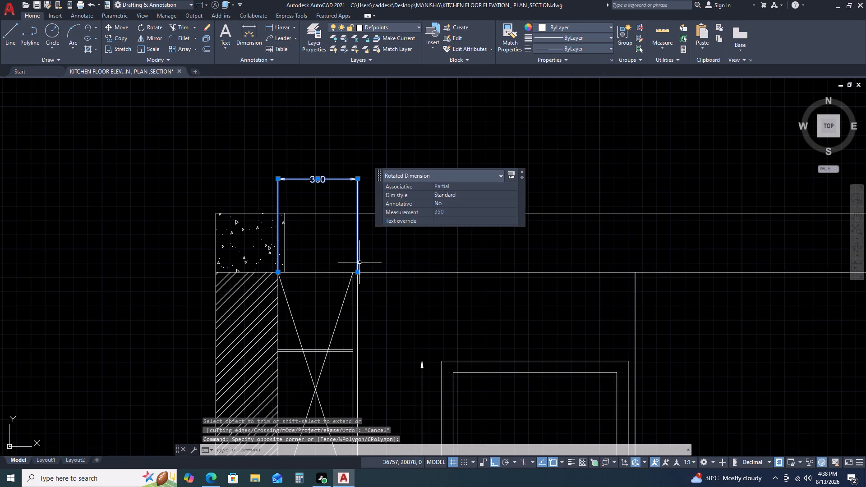
pyautogui.click(359, 271)
pyautogui.click(358, 212)
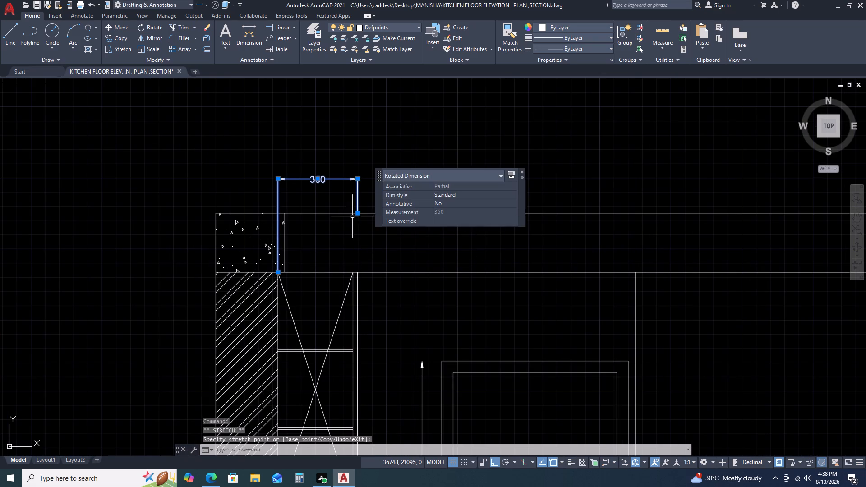
pyautogui.click(278, 271)
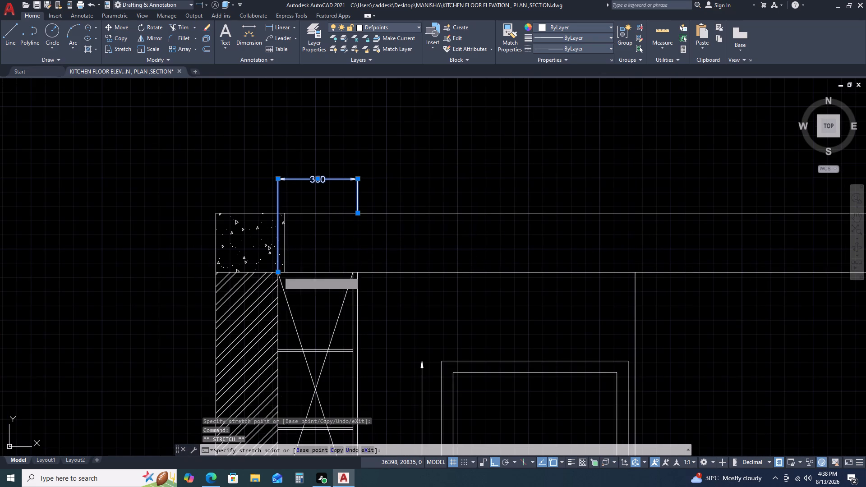
pyautogui.click(276, 211)
pyautogui.press('Escape')
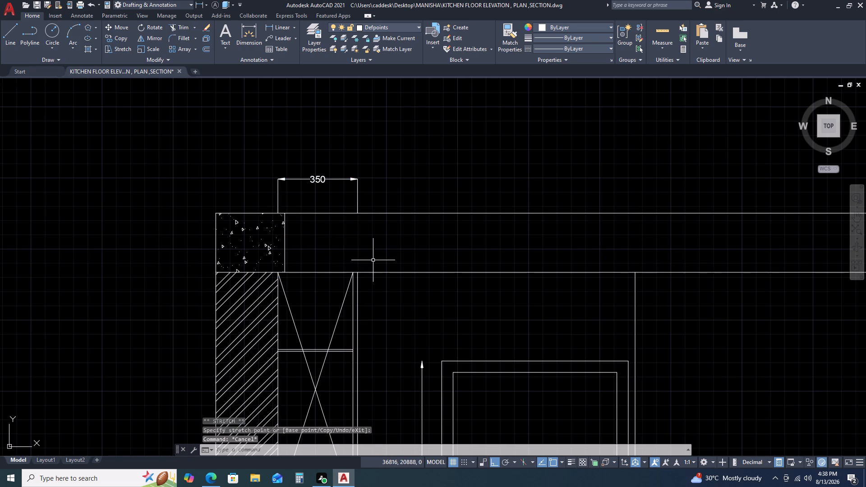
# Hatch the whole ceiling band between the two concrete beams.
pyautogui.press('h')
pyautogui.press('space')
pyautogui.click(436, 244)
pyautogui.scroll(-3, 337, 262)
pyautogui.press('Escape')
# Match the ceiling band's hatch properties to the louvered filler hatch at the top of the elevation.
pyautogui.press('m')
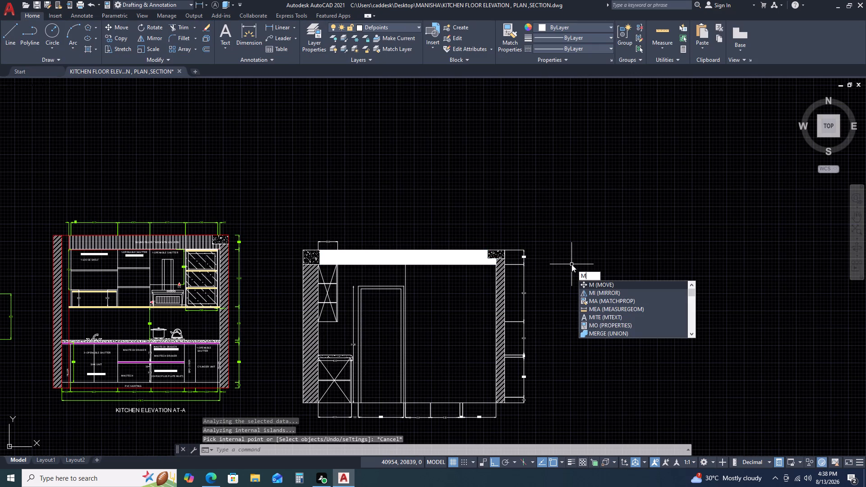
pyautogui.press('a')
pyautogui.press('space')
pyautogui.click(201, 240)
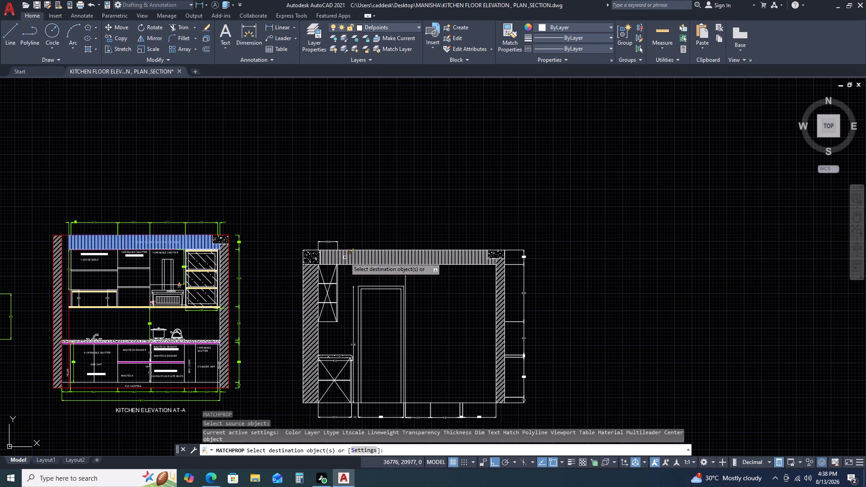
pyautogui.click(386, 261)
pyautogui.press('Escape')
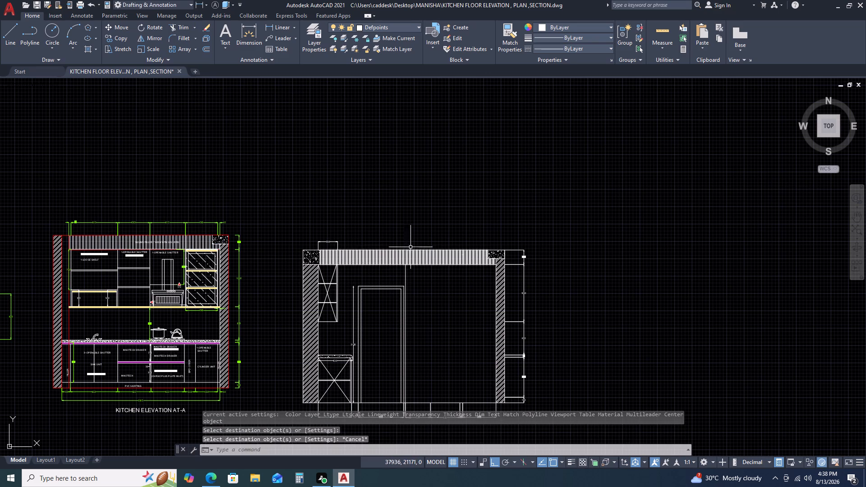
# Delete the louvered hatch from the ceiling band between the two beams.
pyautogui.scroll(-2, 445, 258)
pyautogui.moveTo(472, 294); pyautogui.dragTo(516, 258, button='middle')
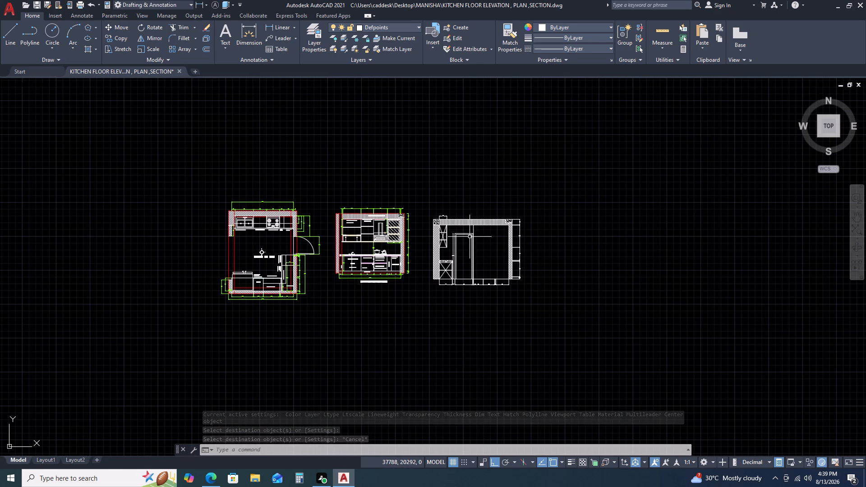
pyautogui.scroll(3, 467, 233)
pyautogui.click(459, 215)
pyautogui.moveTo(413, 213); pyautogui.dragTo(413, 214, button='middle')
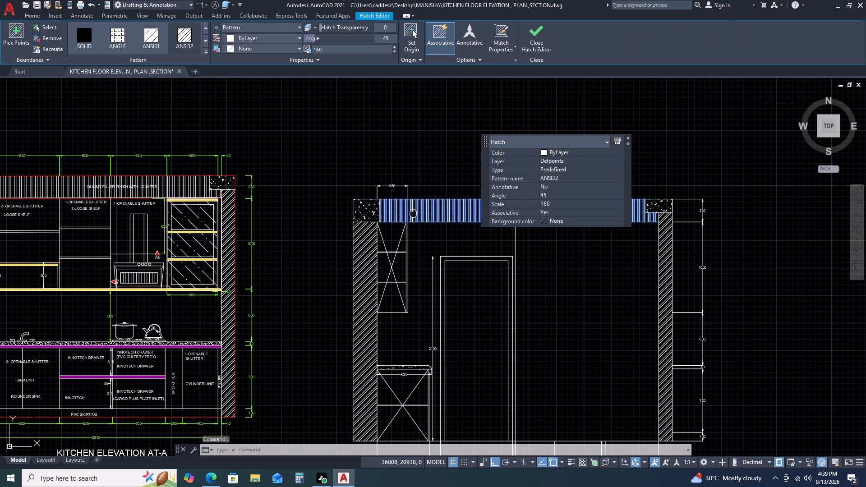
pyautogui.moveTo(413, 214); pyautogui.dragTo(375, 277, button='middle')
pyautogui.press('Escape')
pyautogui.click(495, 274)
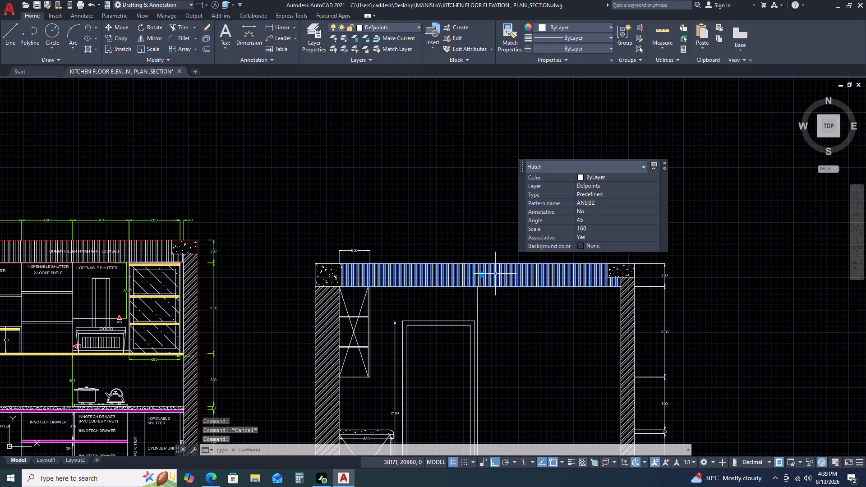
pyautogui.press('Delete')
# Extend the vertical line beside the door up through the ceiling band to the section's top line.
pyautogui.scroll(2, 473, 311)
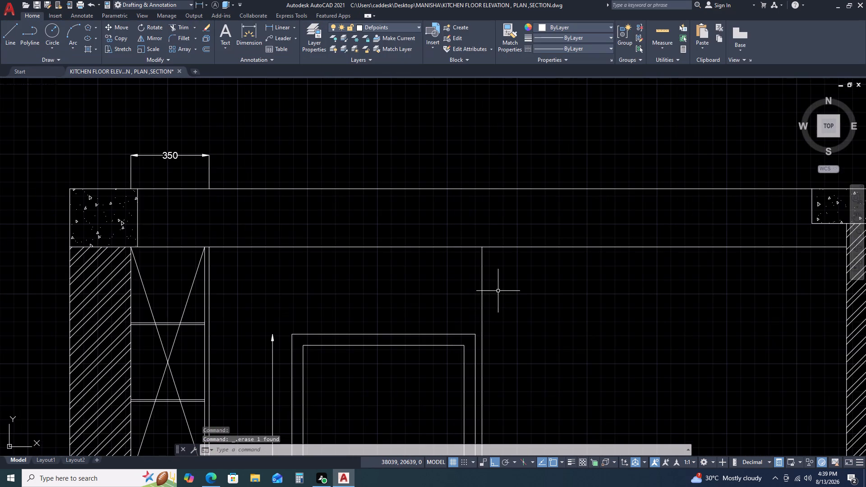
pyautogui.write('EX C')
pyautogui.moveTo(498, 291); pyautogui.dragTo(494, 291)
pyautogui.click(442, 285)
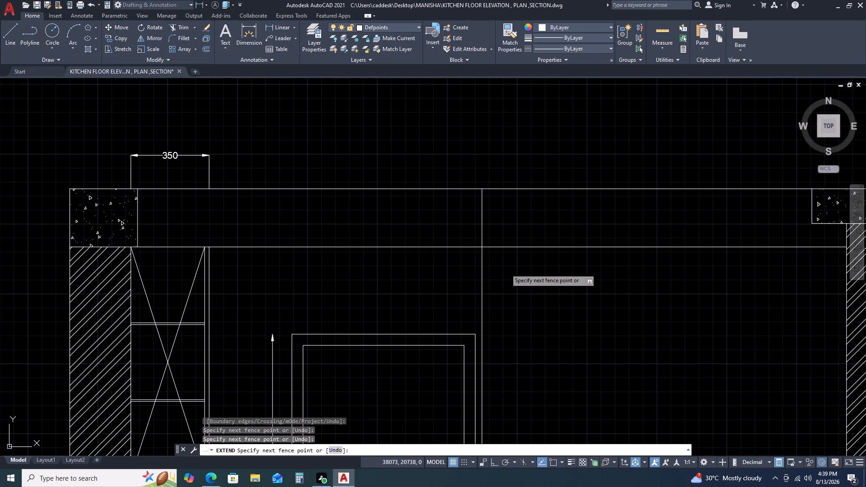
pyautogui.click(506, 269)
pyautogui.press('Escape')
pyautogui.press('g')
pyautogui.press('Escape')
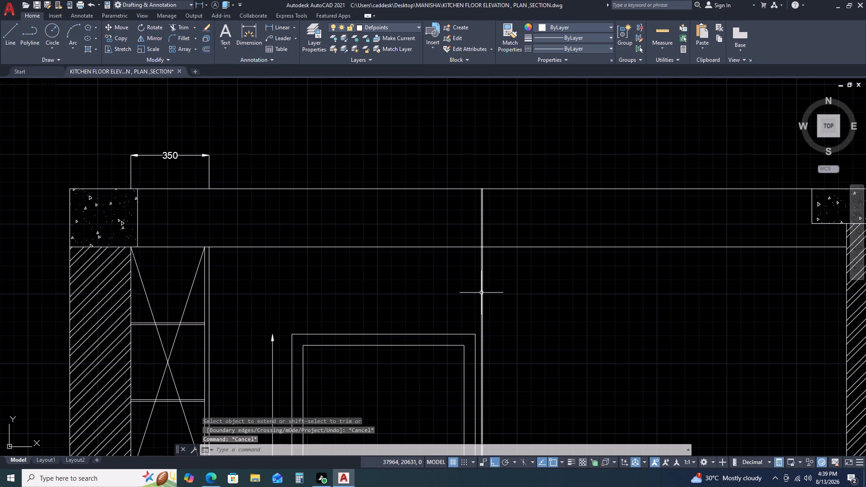
# Hatch the ceiling band only between the vertical line beside the door and the right wall's beam.
pyautogui.write('H')
pyautogui.press('space')
pyautogui.click(548, 225)
pyautogui.press('Escape')
pyautogui.scroll(-1, 421, 252)
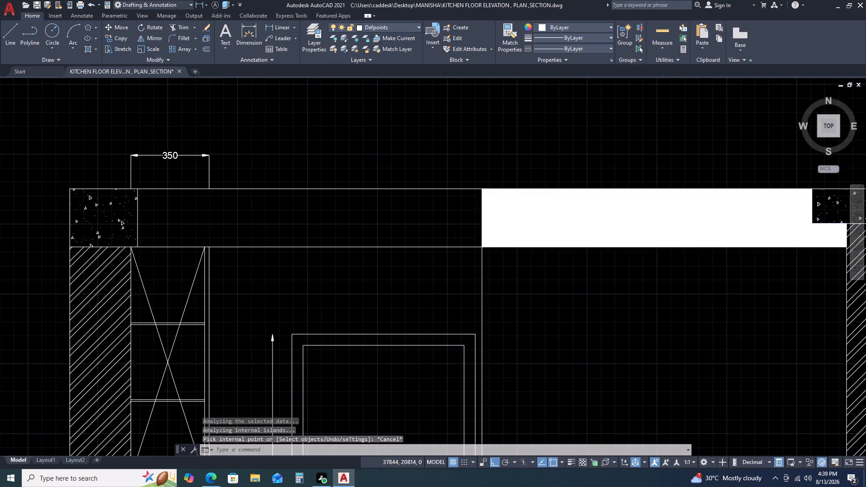
pyautogui.scroll(-3, 421, 252)
# Match the partial ceiling band's hatch properties to the louvered filler hatch at the top of the elevation.
pyautogui.write('MA')
pyautogui.press('space')
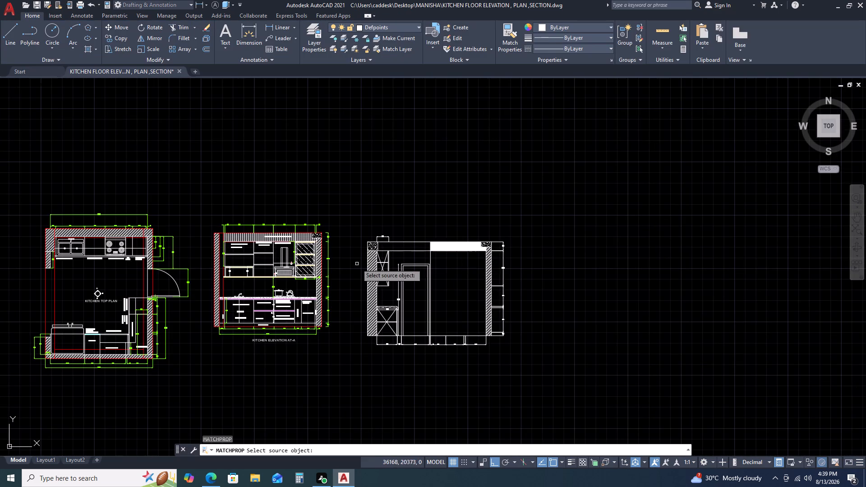
pyautogui.scroll(2, 306, 237)
pyautogui.click(306, 237)
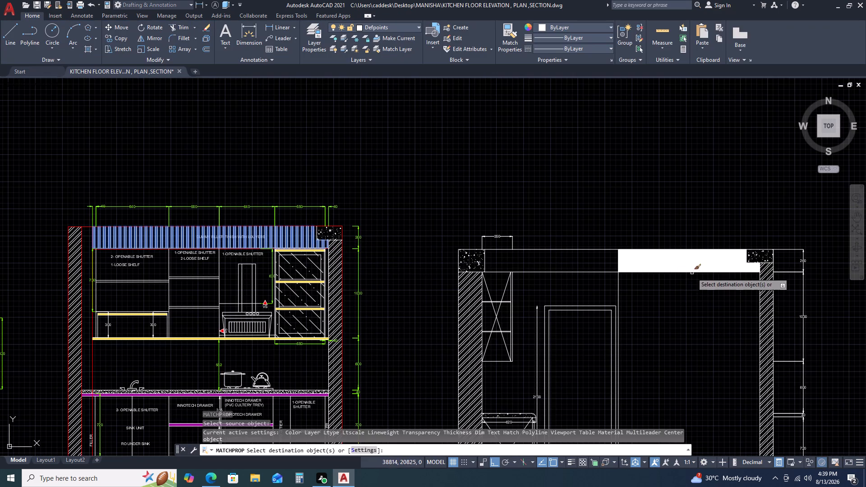
pyautogui.click(684, 263)
pyautogui.press('Escape')
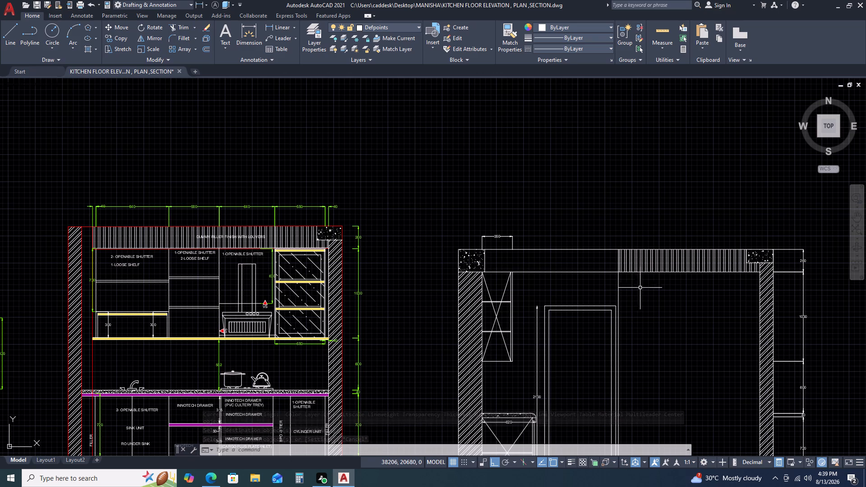
# Examine the section's hatching, cabinets and door alongside the kitchen plan and elevation.
pyautogui.scroll(-2, 678, 305)
pyautogui.moveTo(704, 345); pyautogui.dragTo(594, 290, button='middle')
pyautogui.moveTo(581, 285); pyautogui.dragTo(567, 281, button='middle')
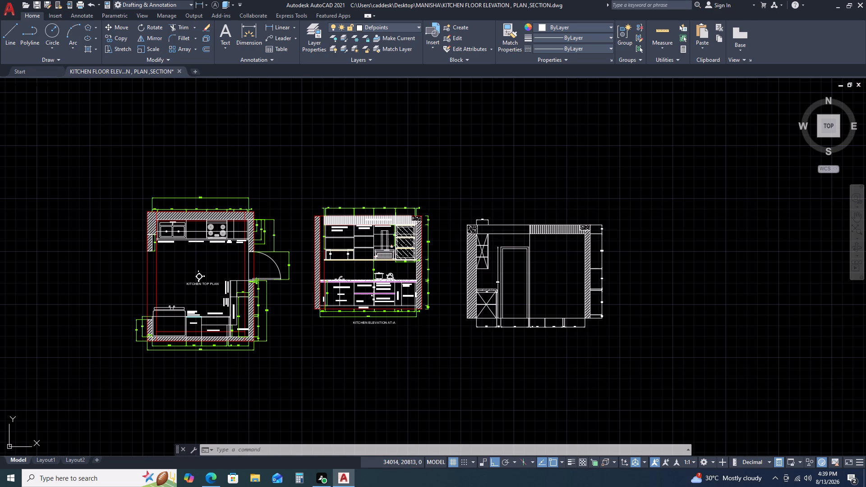
pyautogui.scroll(1, 562, 285)
pyautogui.scroll(2, 463, 219)
pyautogui.moveTo(608, 279); pyautogui.dragTo(551, 254, button='middle')
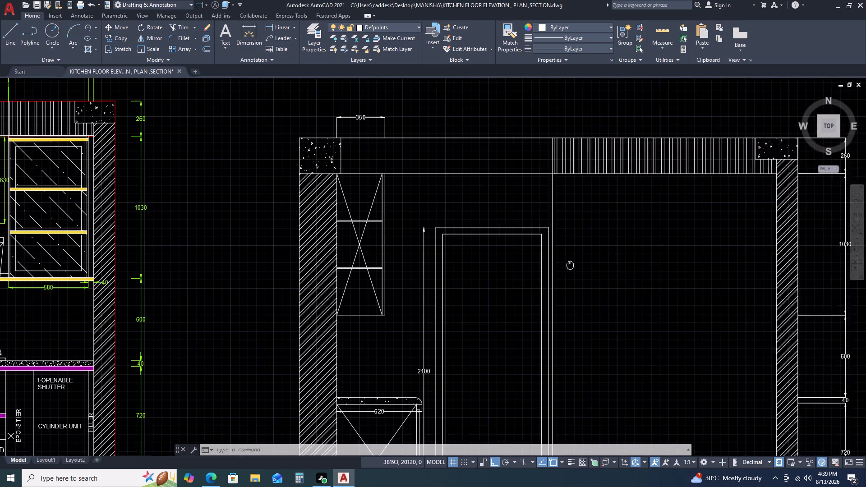
pyautogui.moveTo(551, 254); pyautogui.dragTo(548, 253, button='middle')
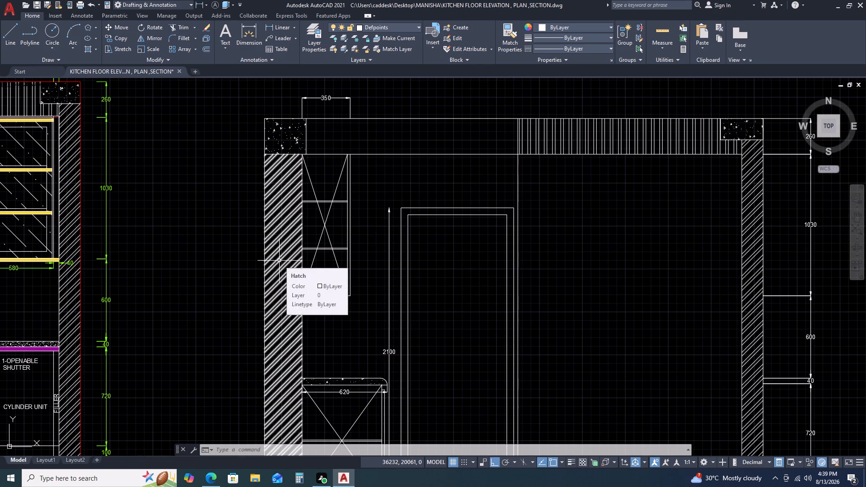
pyautogui.scroll(-1, 489, 317)
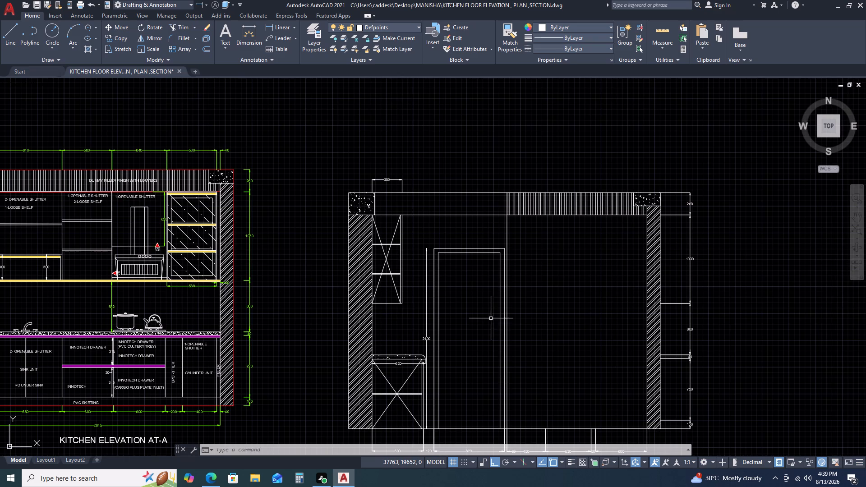
pyautogui.moveTo(508, 384); pyautogui.dragTo(502, 346, button='middle')
# Draw a door-knob circle of about 36 mm radius near mid-height at the door's opening edge, on the base cabinet side.
pyautogui.write('C')
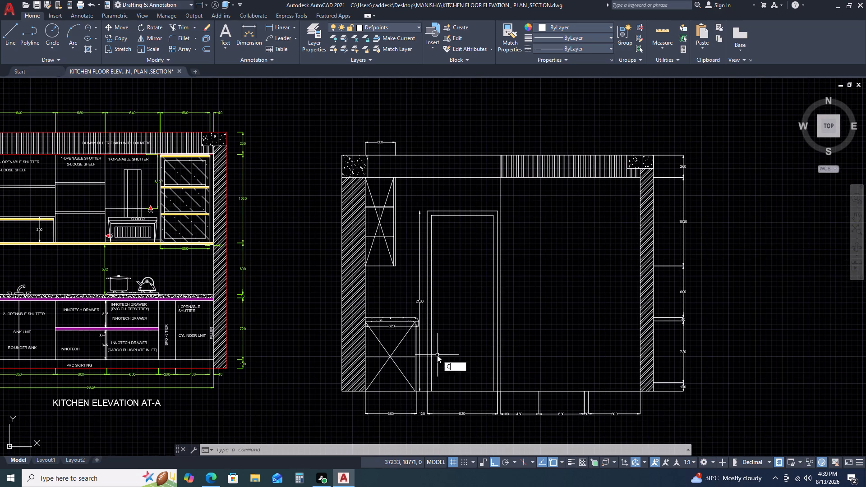
pyautogui.press('space')
pyautogui.scroll(1, 455, 325)
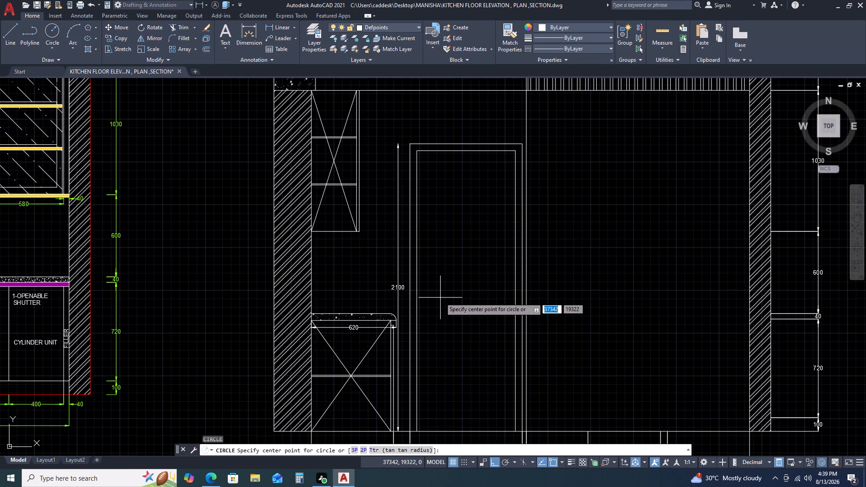
pyautogui.click(433, 312)
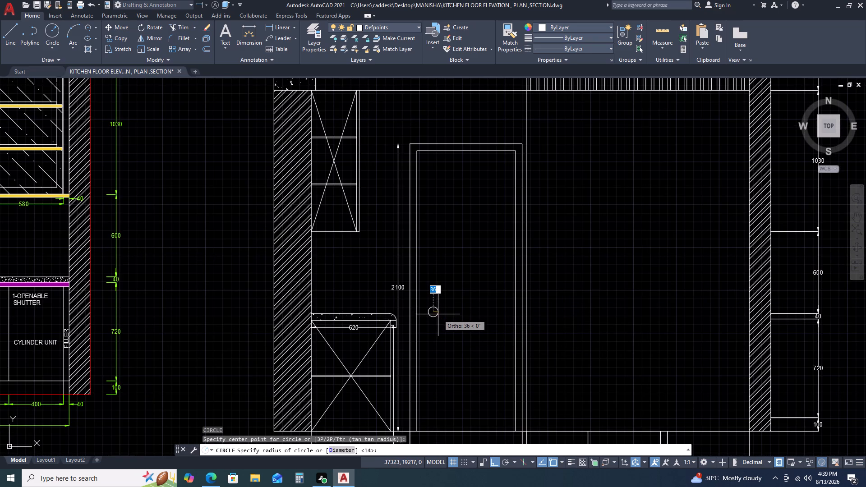
pyautogui.click(438, 314)
# Offset the door-knob circle 30 mm outward to form a concentric ring.
pyautogui.click(443, 307)
pyautogui.click(438, 314)
pyautogui.write('O 3')
pyautogui.press('0')
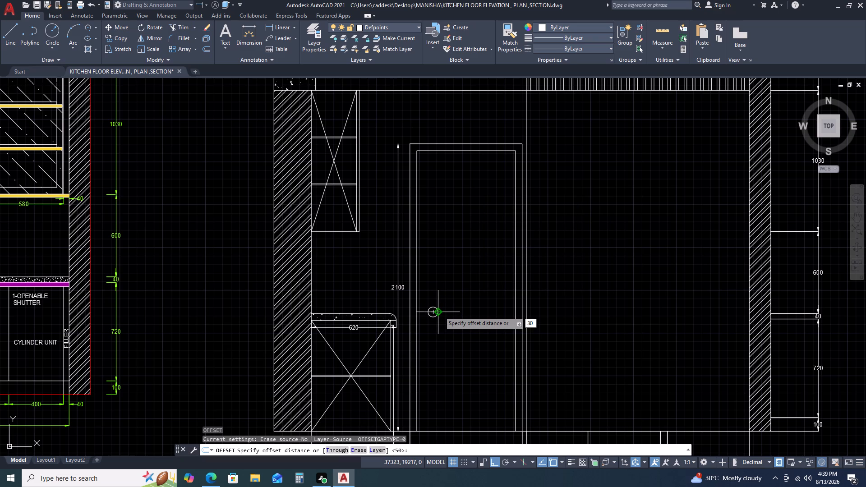
pyautogui.press('space')
pyautogui.click(446, 324)
pyautogui.press('Escape')
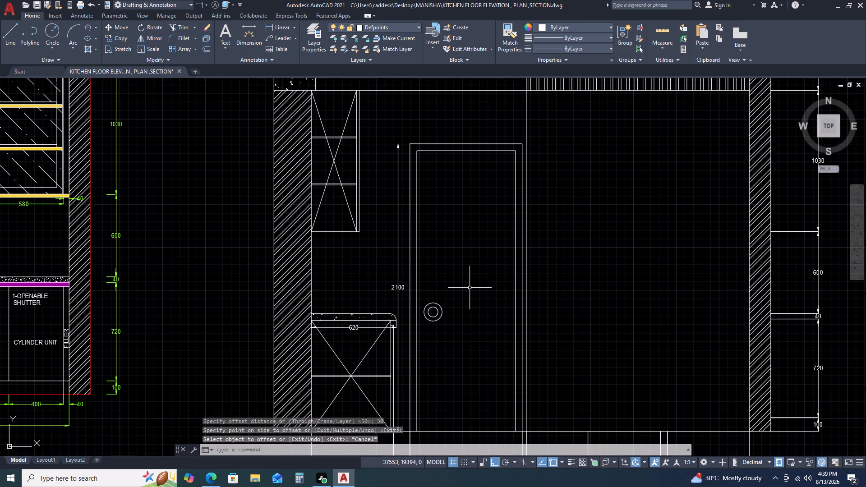
# Draw a line beside the door 1030 mm down from the ceiling band's underside, continuing horizontally to the far hatched wall.
pyautogui.moveTo(564, 292); pyautogui.dragTo(461, 297, button='middle')
pyautogui.middleClick(459, 297)
pyautogui.scroll(-2, 565, 322)
pyautogui.moveTo(558, 323); pyautogui.dragTo(471, 304, button='middle')
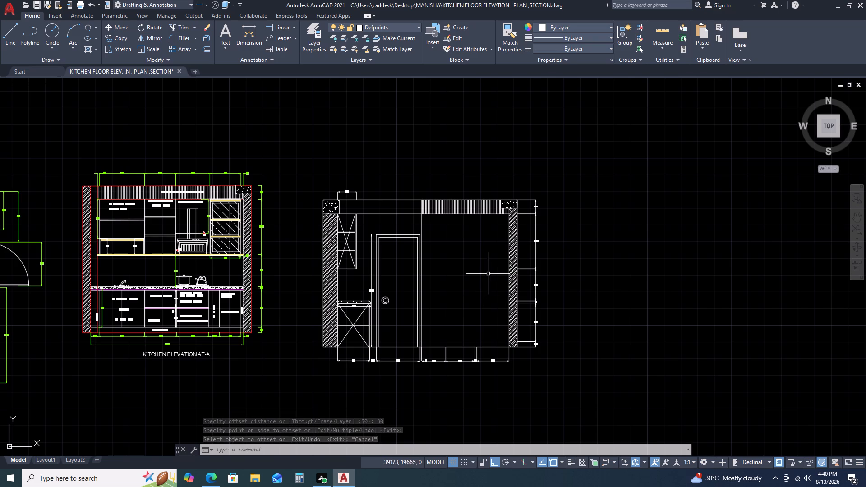
pyautogui.press('l')
pyautogui.press('space')
pyautogui.scroll(2, 410, 198)
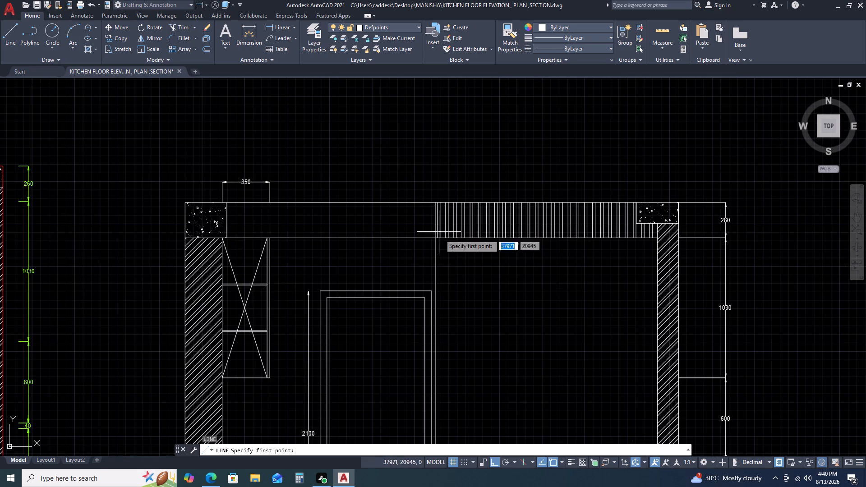
pyautogui.scroll(2, 440, 251)
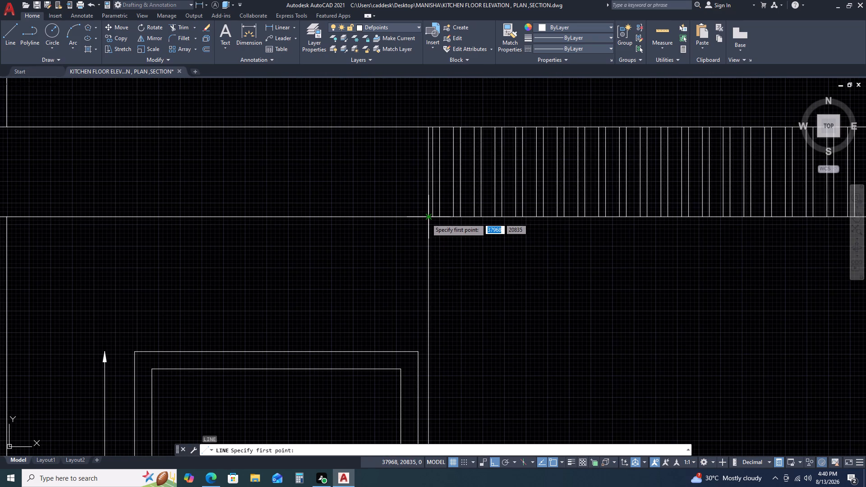
pyautogui.click(426, 218)
pyautogui.scroll(-2, 423, 337)
pyautogui.moveTo(446, 380); pyautogui.dragTo(438, 301, button='middle')
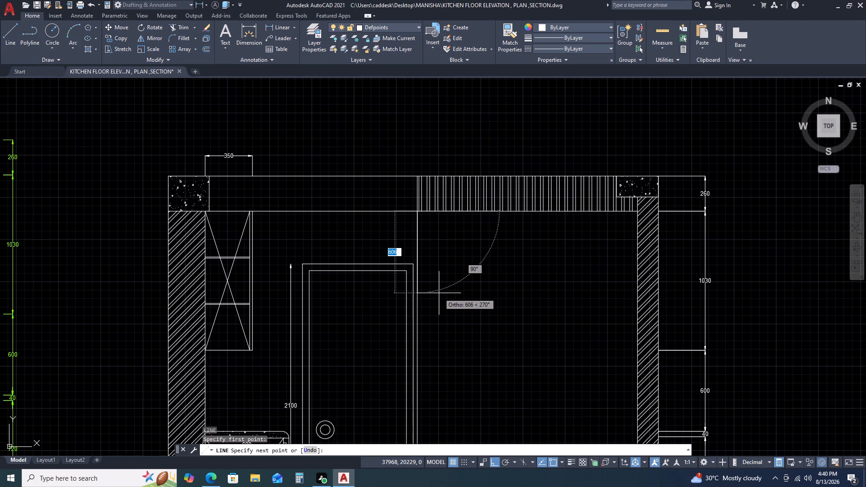
pyautogui.press('1')
pyautogui.write('03')
pyautogui.press('0')
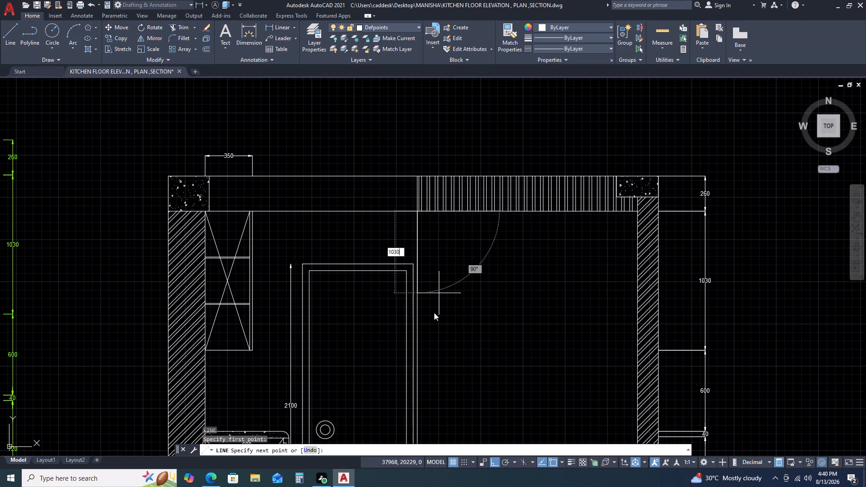
pyautogui.press('space')
pyautogui.scroll(-2, 444, 307)
pyautogui.scroll(3, 523, 335)
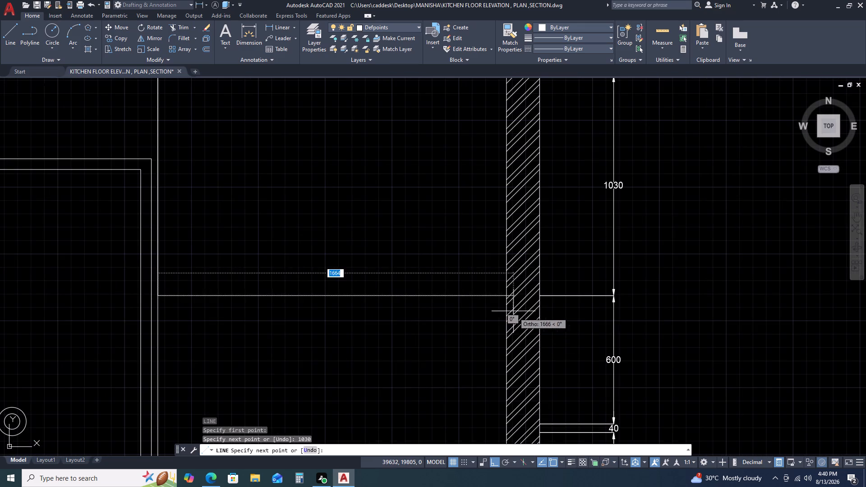
pyautogui.scroll(2, 510, 304)
pyautogui.click(499, 285)
pyautogui.press('Escape')
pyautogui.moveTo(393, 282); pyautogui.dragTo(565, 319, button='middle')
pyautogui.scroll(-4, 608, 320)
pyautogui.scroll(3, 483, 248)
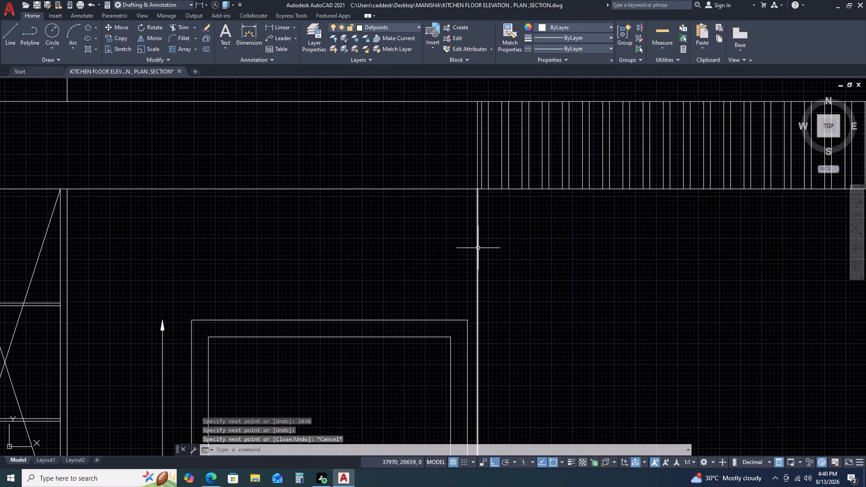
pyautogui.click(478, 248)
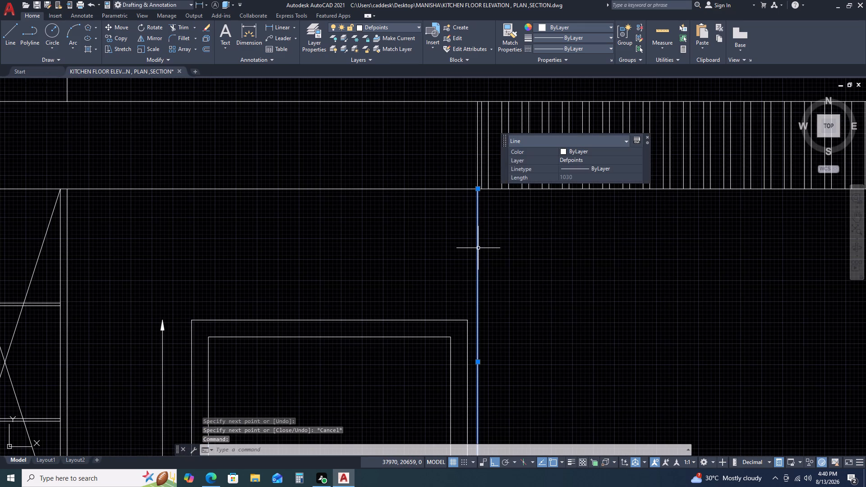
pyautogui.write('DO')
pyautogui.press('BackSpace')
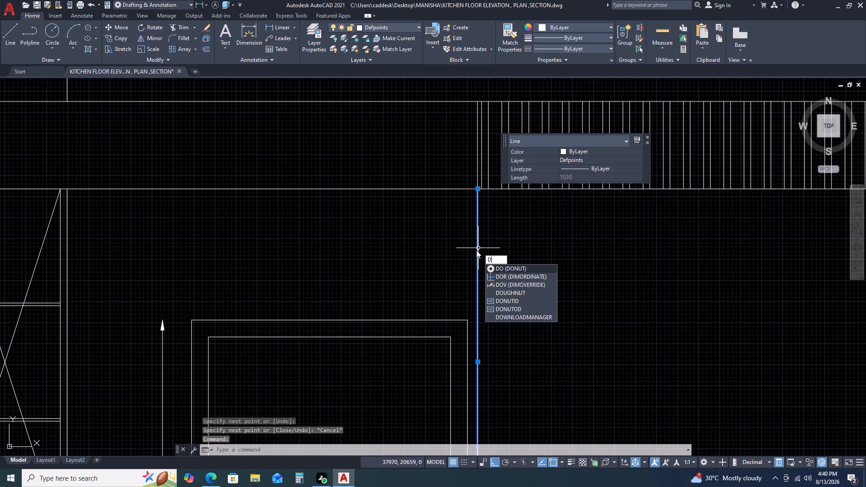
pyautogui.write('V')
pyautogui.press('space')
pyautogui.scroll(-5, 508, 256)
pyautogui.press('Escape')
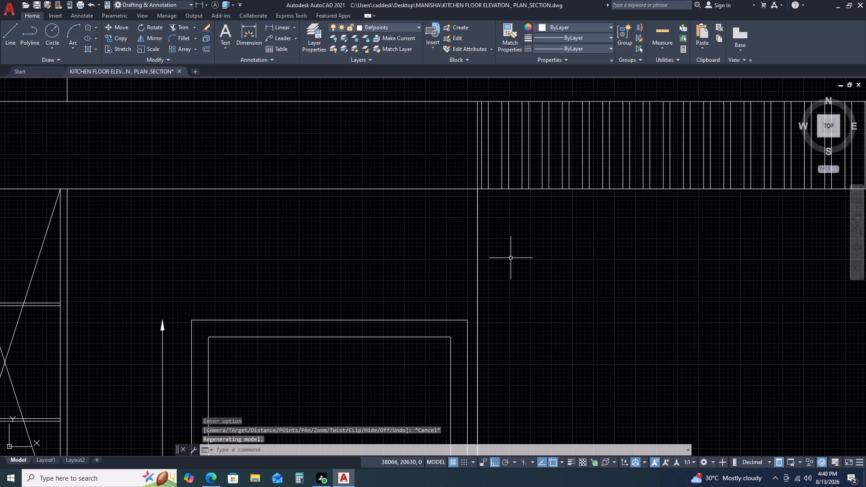
# Divide the 1030 mm vertical line beside the door into 4 equal segments.
pyautogui.click(478, 257)
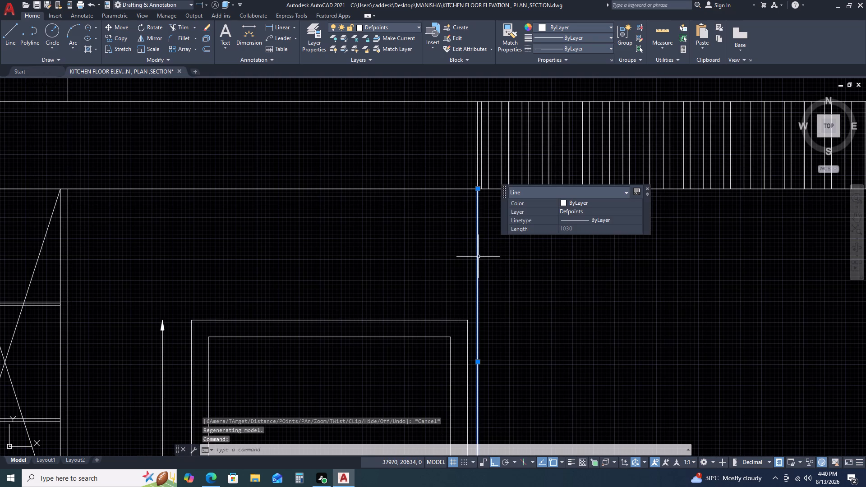
pyautogui.write('DIV')
pyautogui.press('space')
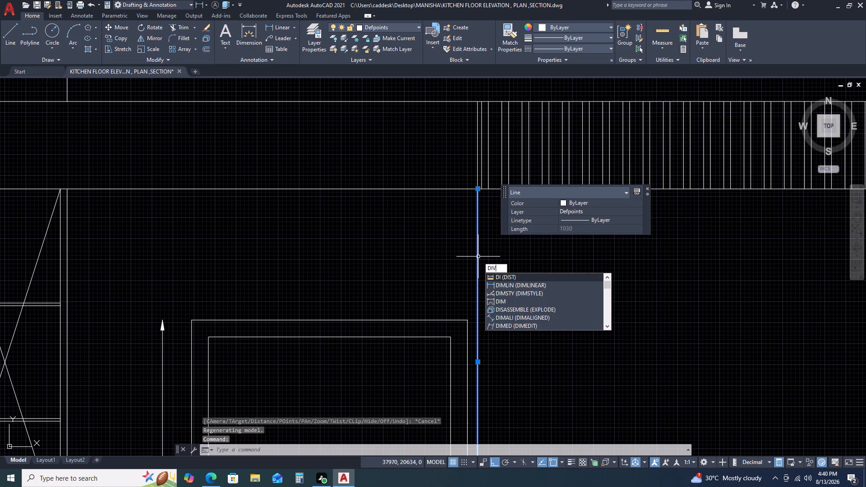
pyautogui.click(478, 266)
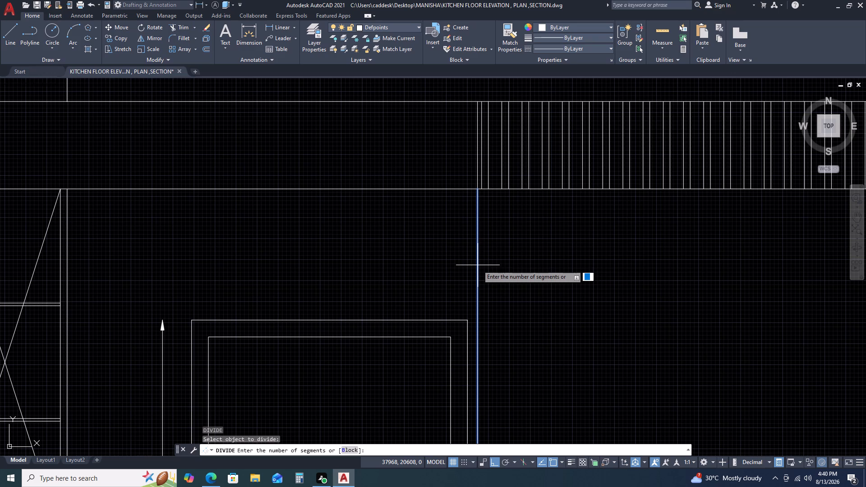
pyautogui.write('4')
pyautogui.press('space')
# Check the division points along the 1030 mm vertical line beside the door.
pyautogui.click(478, 265)
pyautogui.scroll(-1, 478, 245)
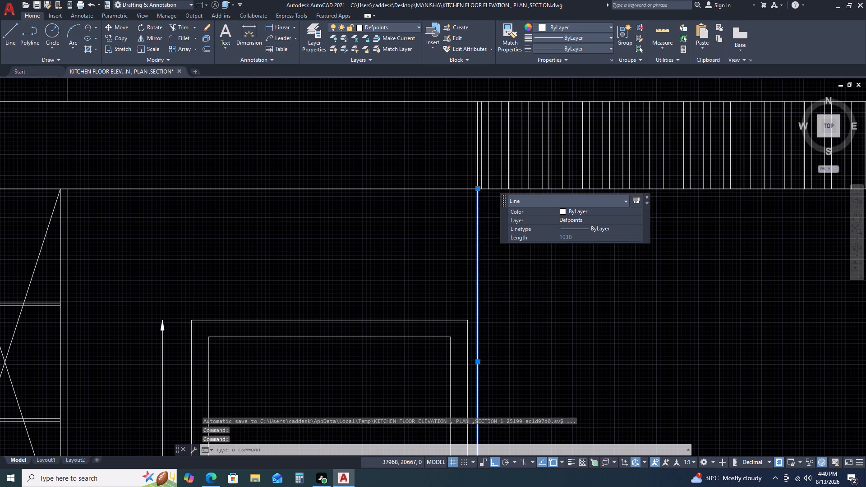
pyautogui.scroll(-1, 478, 245)
pyautogui.press('Escape')
pyautogui.scroll(2, 473, 227)
pyautogui.click(471, 212)
pyautogui.scroll(-1, 514, 321)
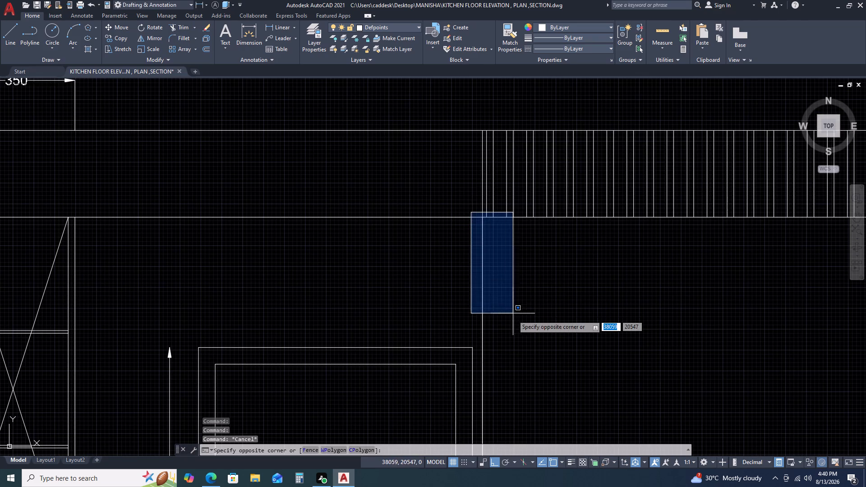
pyautogui.scroll(-1, 515, 324)
pyautogui.scroll(2, 517, 387)
pyautogui.scroll(-1, 512, 413)
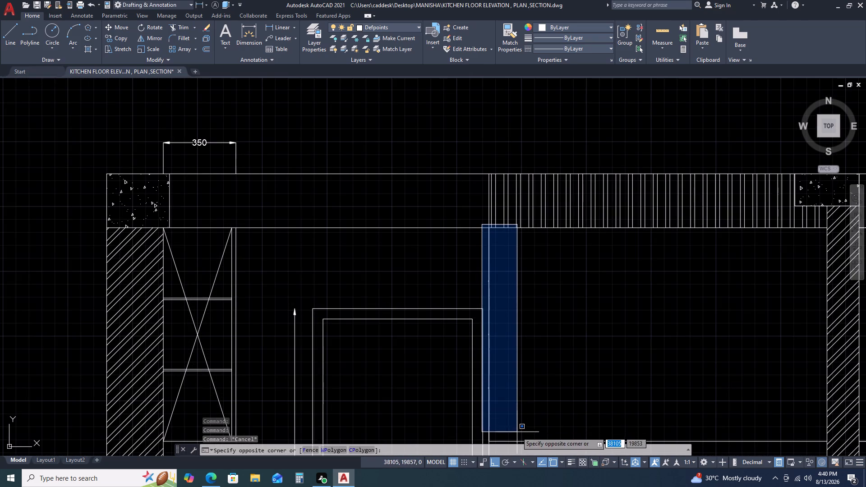
pyautogui.moveTo(515, 434); pyautogui.dragTo(485, 334, button='middle')
pyautogui.click(483, 360)
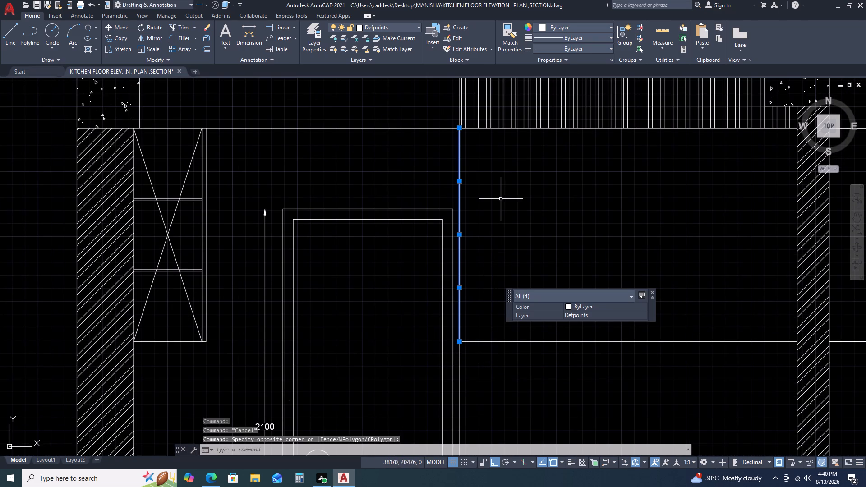
pyautogui.press('Escape')
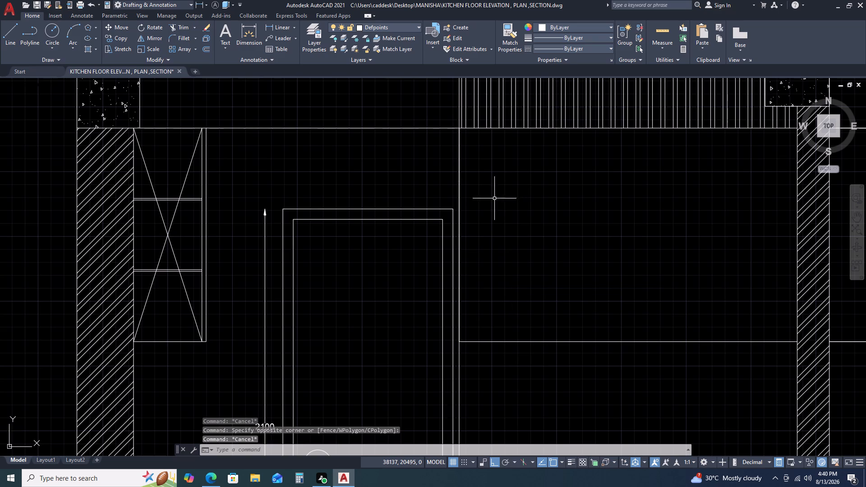
# Draw three horizontal lines from the division points beside the door across to the far hatched wall.
pyautogui.write('L')
pyautogui.press('space')
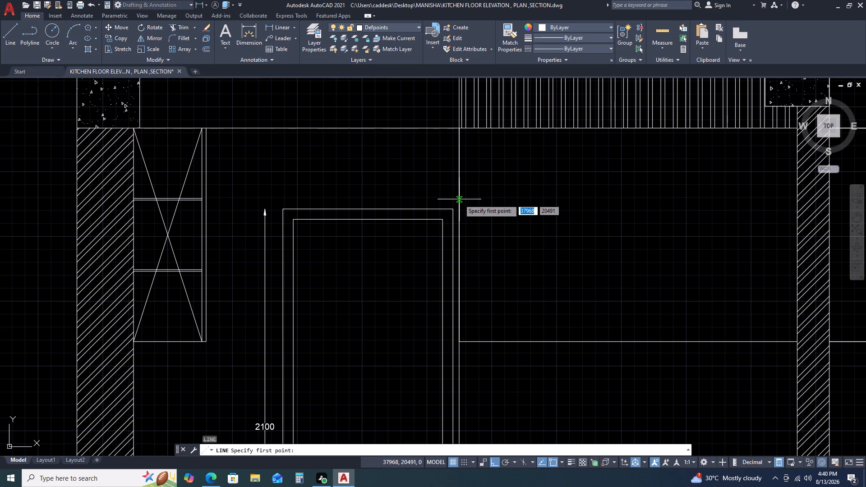
pyautogui.click(461, 182)
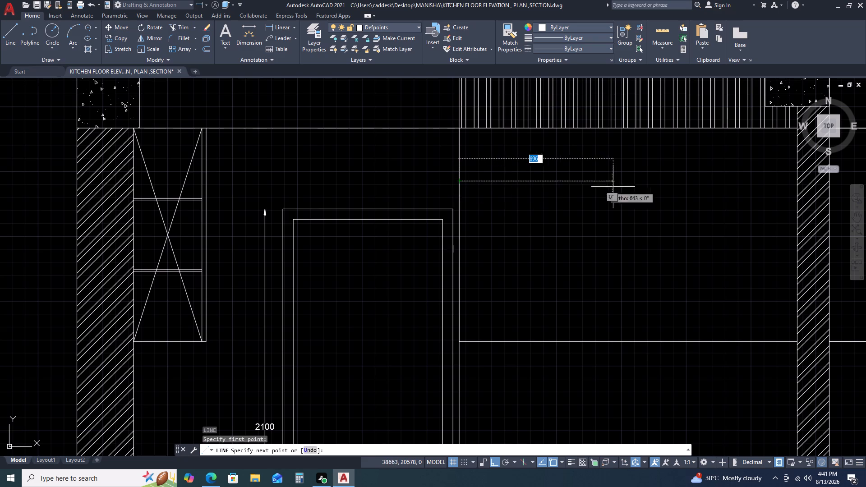
pyautogui.click(795, 182)
pyautogui.press('space')
pyautogui.press('space')
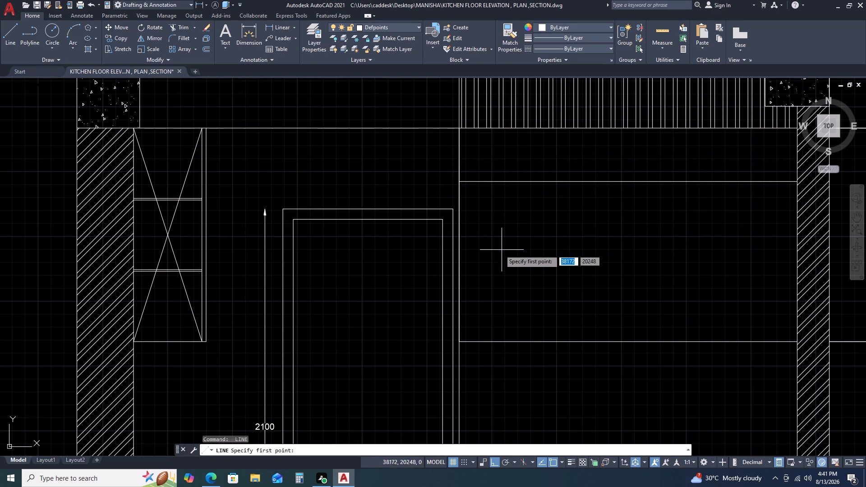
pyautogui.click(459, 237)
pyautogui.click(796, 235)
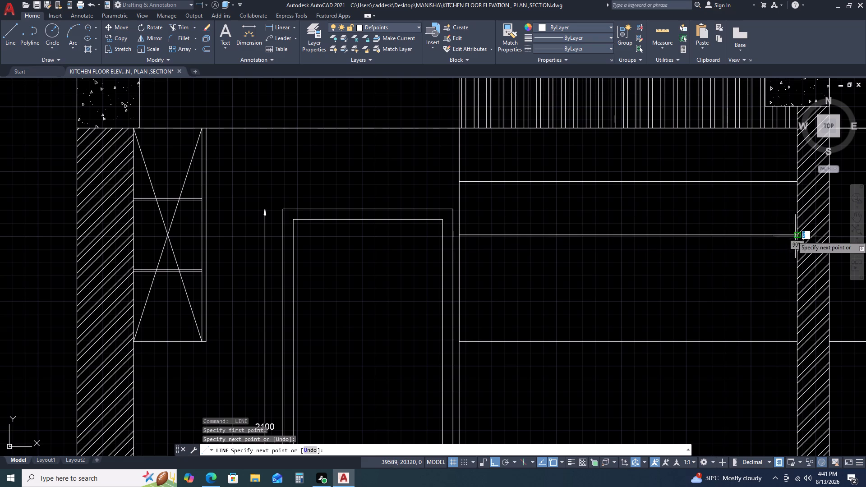
pyautogui.press('space')
pyautogui.press('space')
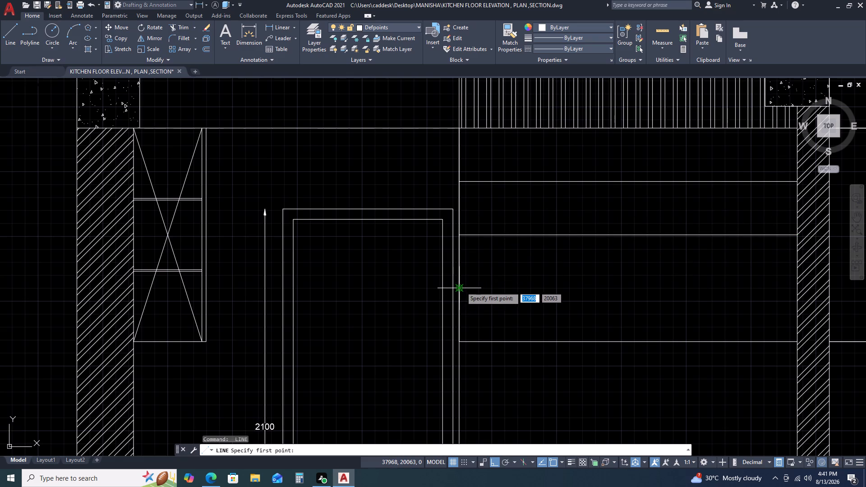
pyautogui.click(458, 288)
pyautogui.click(796, 289)
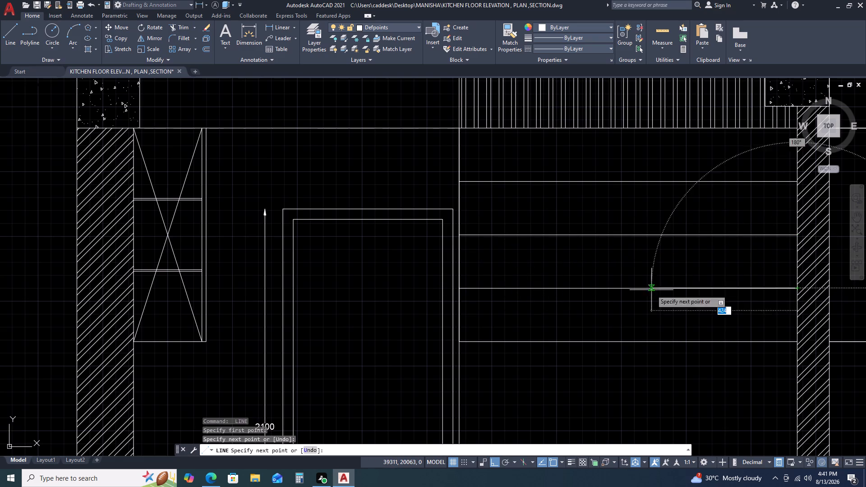
pyautogui.press('Escape')
# Delete the full-height vertical line beside the door, keeping the 1030 mm line.
pyautogui.moveTo(574, 248); pyautogui.dragTo(574, 278, button='middle')
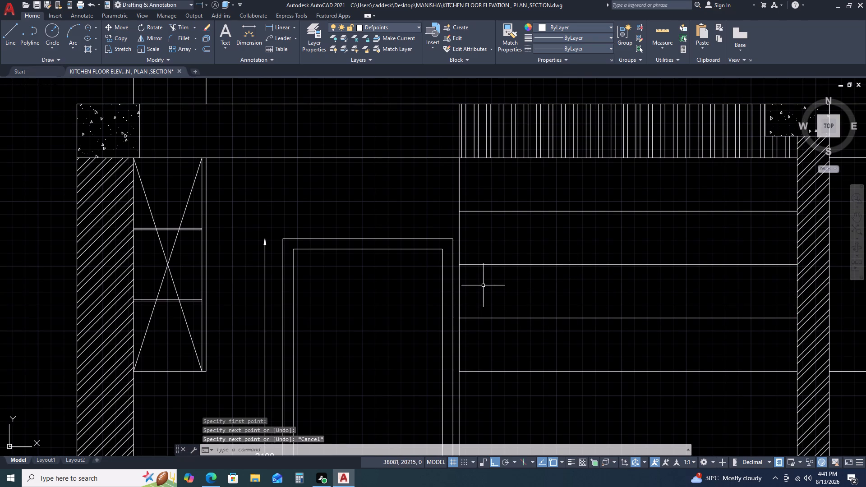
pyautogui.scroll(-2, 503, 276)
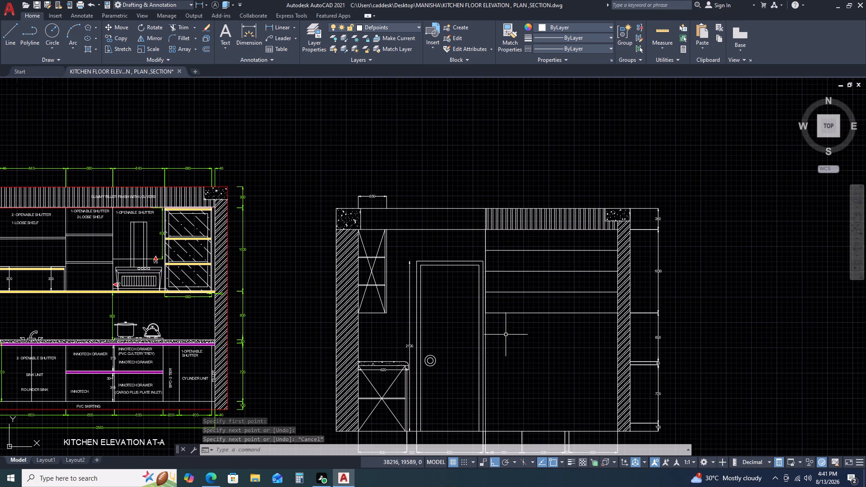
pyautogui.moveTo(506, 338); pyautogui.dragTo(507, 311, button='middle')
pyautogui.scroll(1, 487, 311)
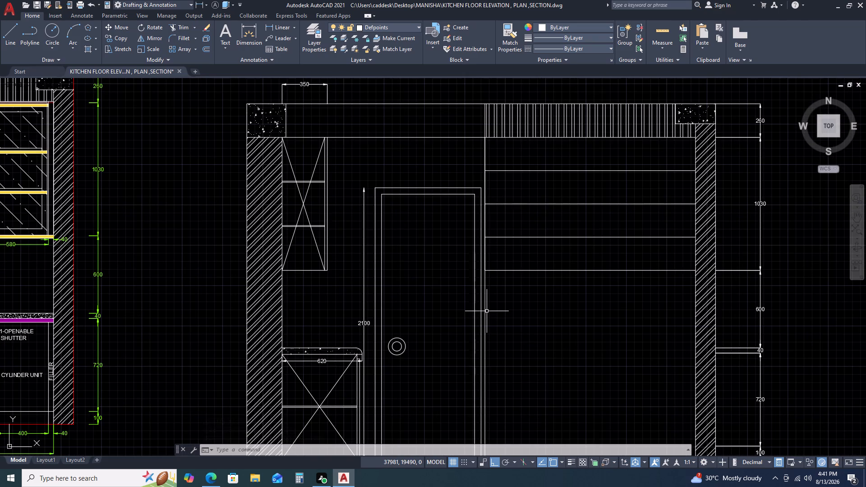
pyautogui.click(485, 316)
pyautogui.press('Delete')
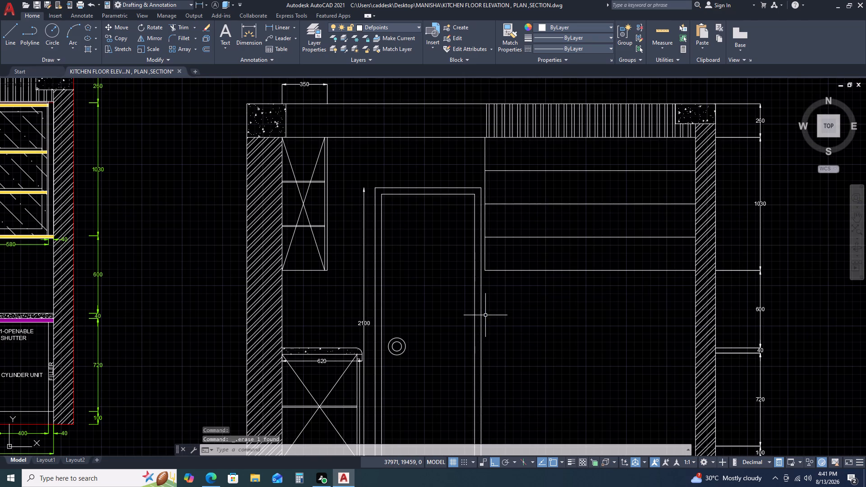
# Offset the 1030 mm vertical line beside the door by 30 mm into the shelf unit.
pyautogui.moveTo(498, 201); pyautogui.dragTo(511, 287, button='middle')
pyautogui.scroll(2, 497, 252)
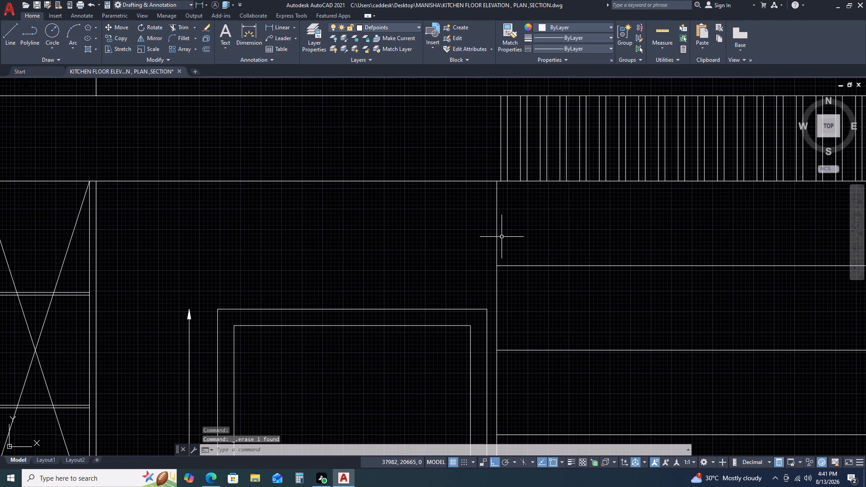
pyautogui.click(502, 237)
pyautogui.click(481, 242)
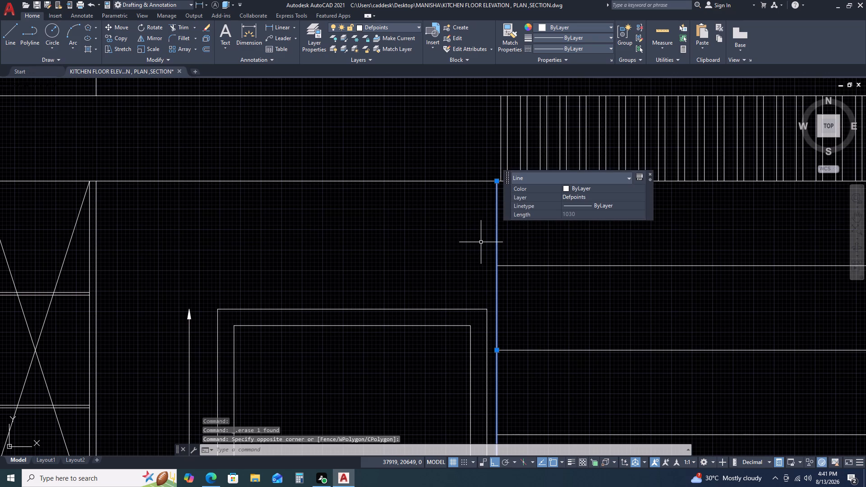
pyautogui.write('O')
pyautogui.press('space')
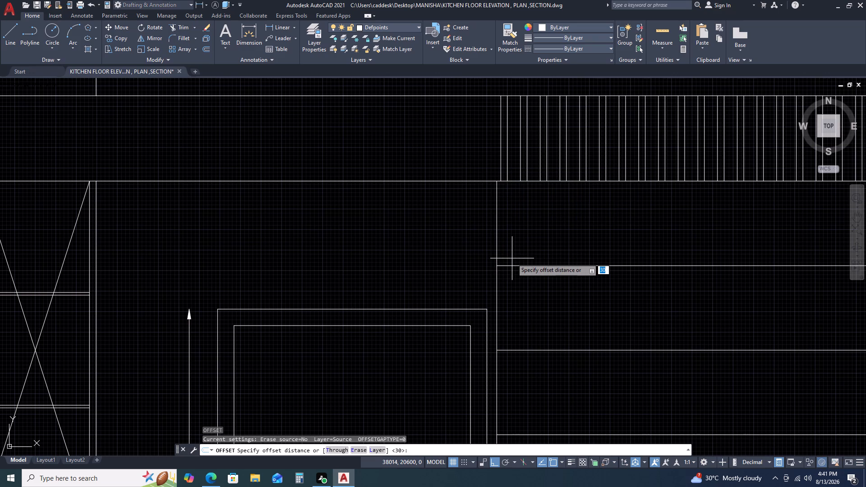
pyautogui.press('space')
pyautogui.click(562, 263)
# Offset the line under the louvered filler 30 mm down, keeping only the part inside the shelf unit's inner side line.
pyautogui.moveTo(555, 237); pyautogui.dragTo(506, 248, button='middle')
pyautogui.click(547, 194)
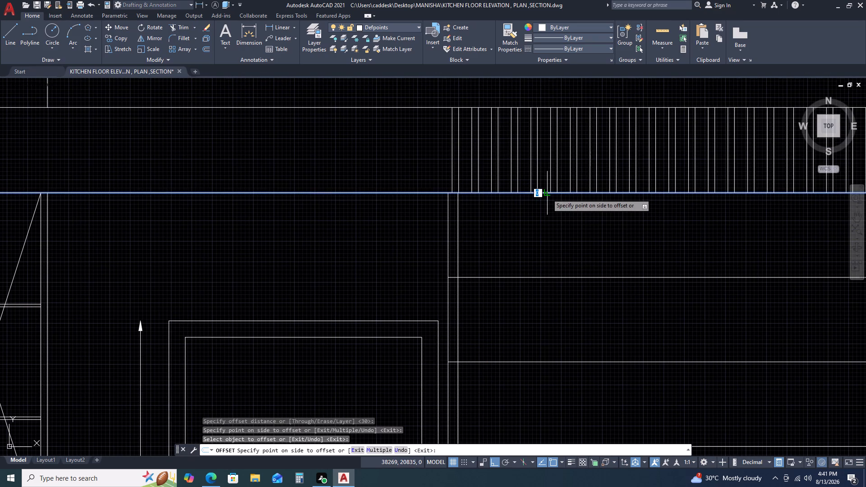
pyautogui.click(546, 221)
pyautogui.press('Escape')
pyautogui.write('TR')
pyautogui.press('space')
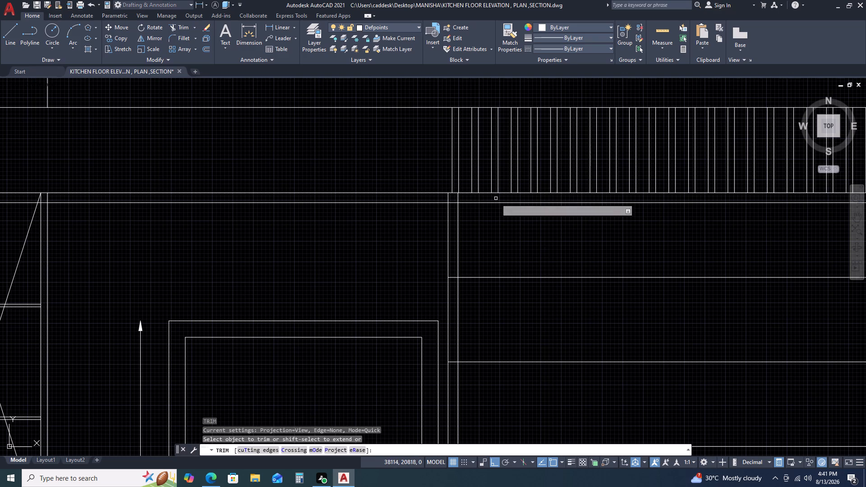
pyautogui.click(454, 202)
pyautogui.press('Escape')
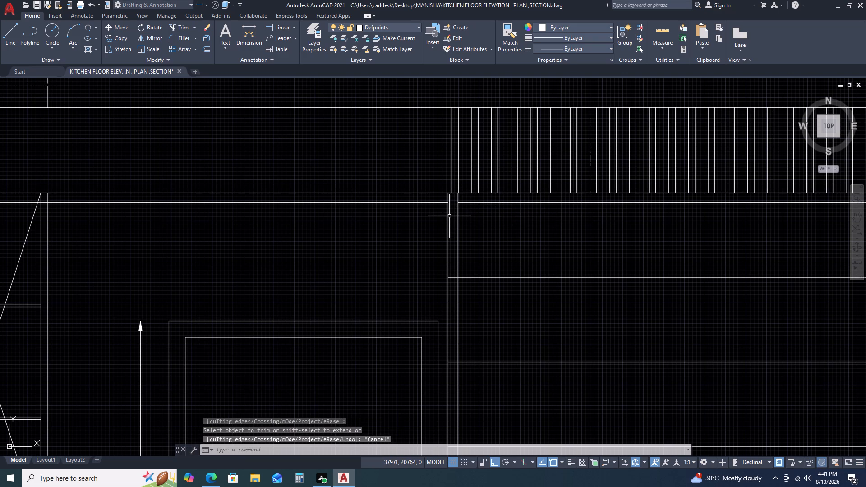
pyautogui.click(428, 198)
pyautogui.click(415, 222)
pyautogui.press('Delete')
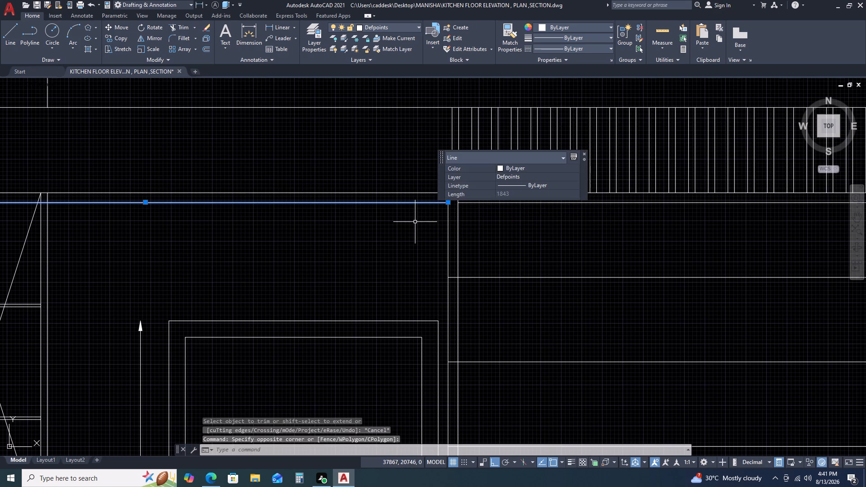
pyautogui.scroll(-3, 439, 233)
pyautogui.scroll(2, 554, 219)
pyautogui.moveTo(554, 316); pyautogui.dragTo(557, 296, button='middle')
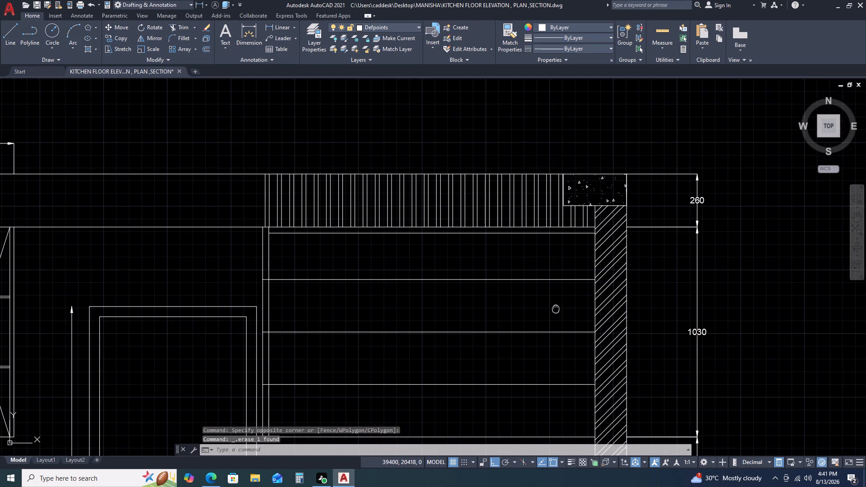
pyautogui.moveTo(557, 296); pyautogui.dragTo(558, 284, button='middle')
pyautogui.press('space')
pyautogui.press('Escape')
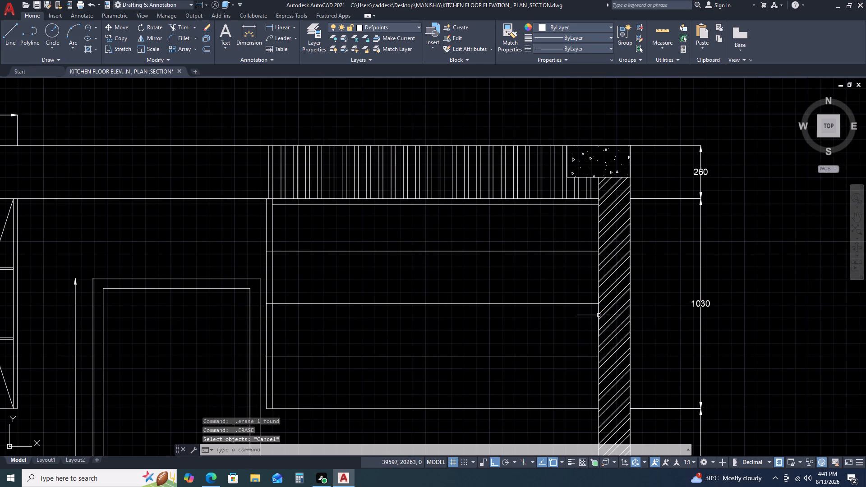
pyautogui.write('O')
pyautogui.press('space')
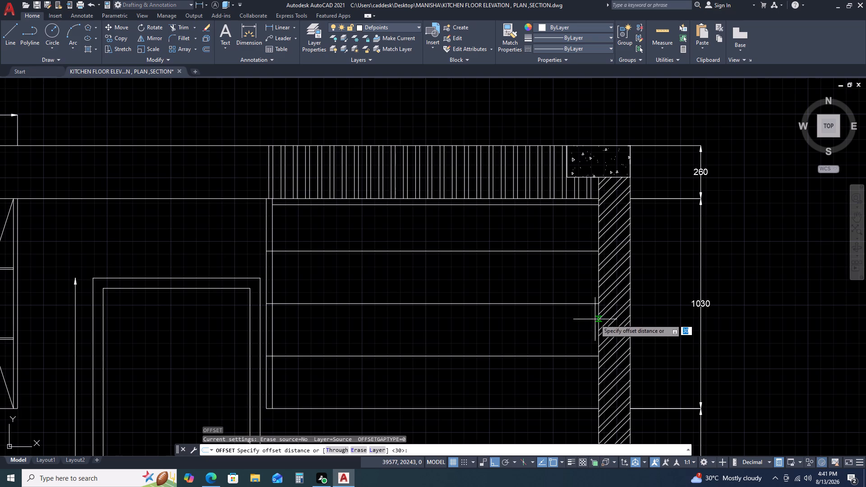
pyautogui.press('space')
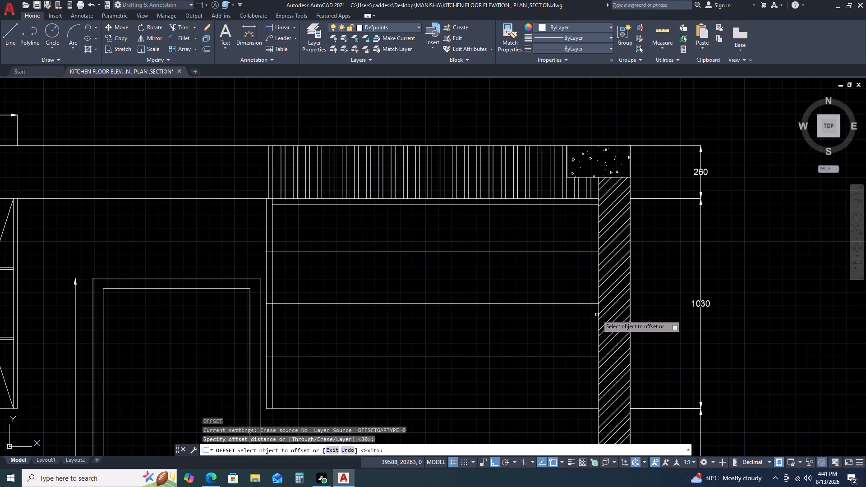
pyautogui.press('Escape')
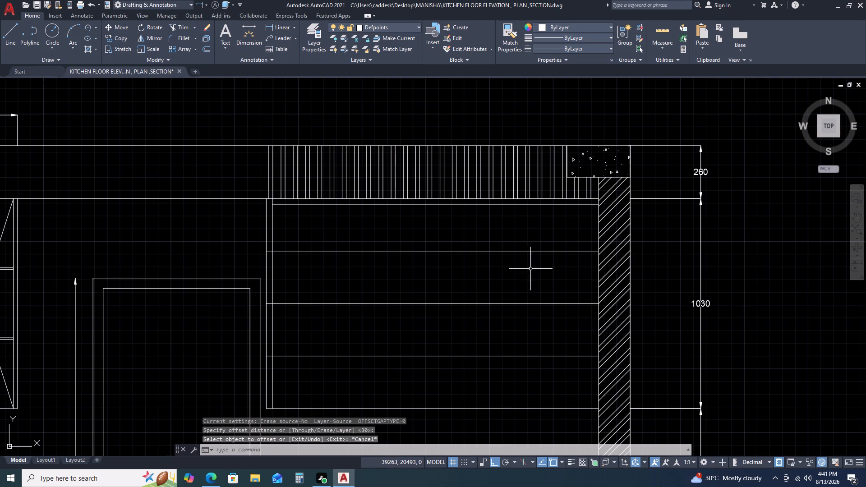
# Draw a 1000 mm vertical line along the hatched wall from the shelf unit's inner top line to its bottom line.
pyautogui.write('L')
pyautogui.press('space')
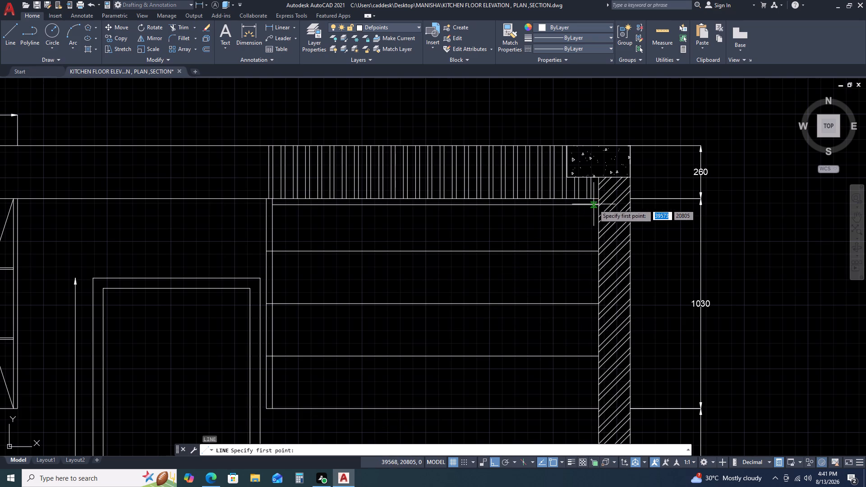
pyautogui.click(597, 205)
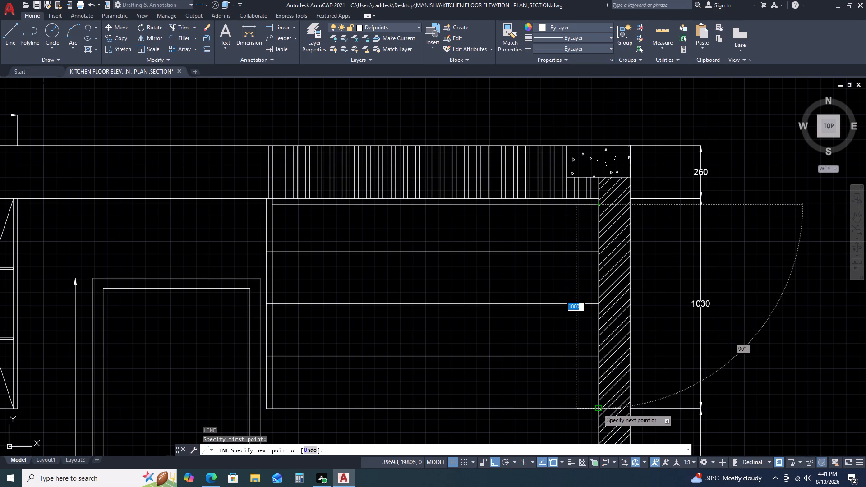
pyautogui.click(599, 409)
pyautogui.press('Escape')
# Offset the 1000 mm line at the hatched wall by 30 mm into the shelf unit.
pyautogui.click(599, 381)
pyautogui.write('O')
pyautogui.press('space')
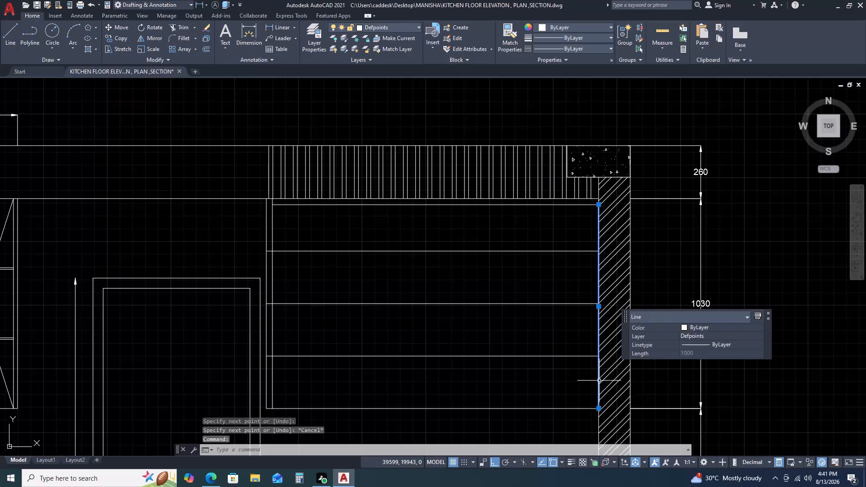
pyautogui.press('space')
pyautogui.click(567, 384)
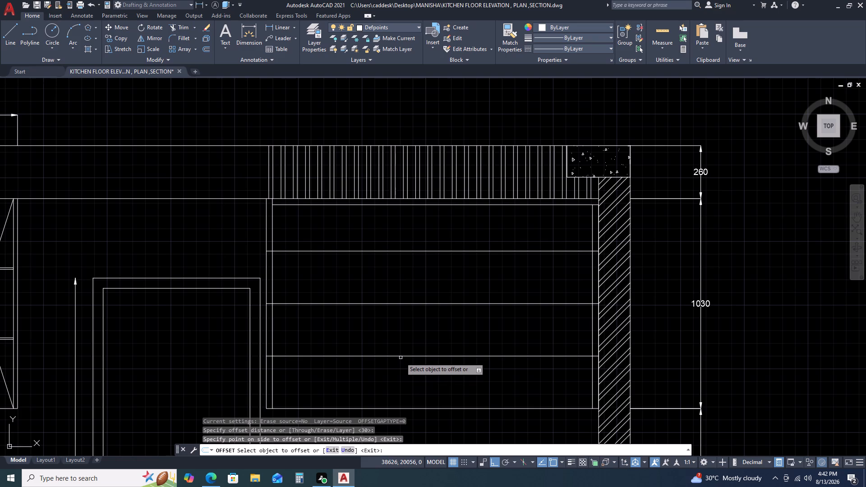
pyautogui.press('Escape')
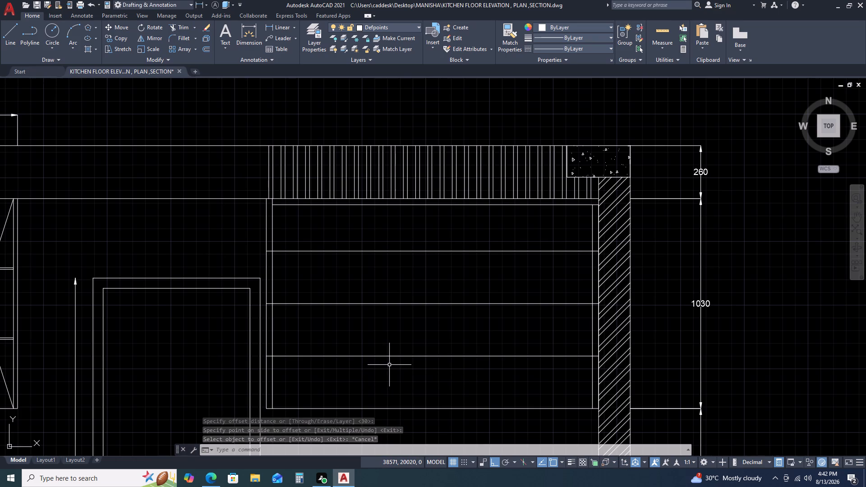
# Add a horizontal dimension above the section from the 350 mm dimension's end to the shelf unit's inner side line.
pyautogui.scroll(-2, 506, 324)
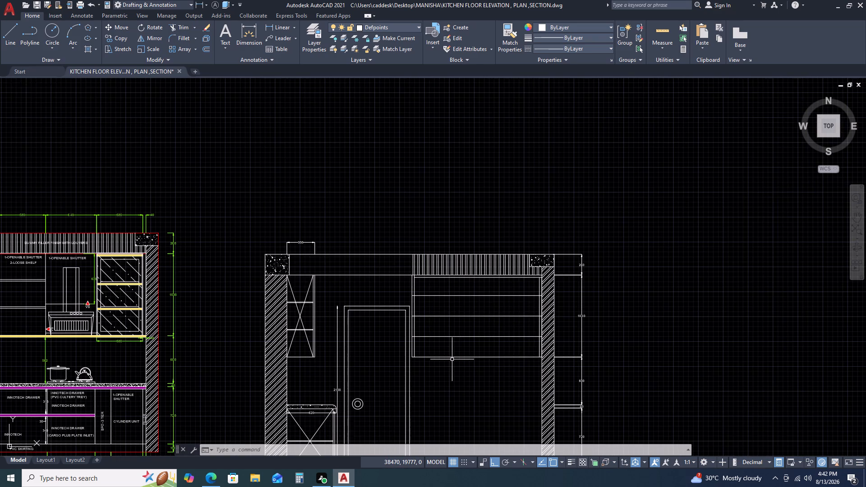
pyautogui.scroll(3, 388, 276)
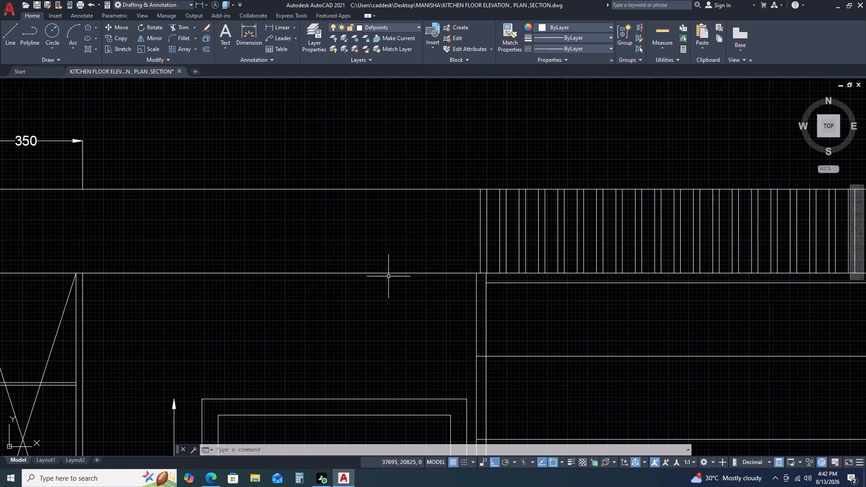
pyautogui.scroll(-2, 538, 325)
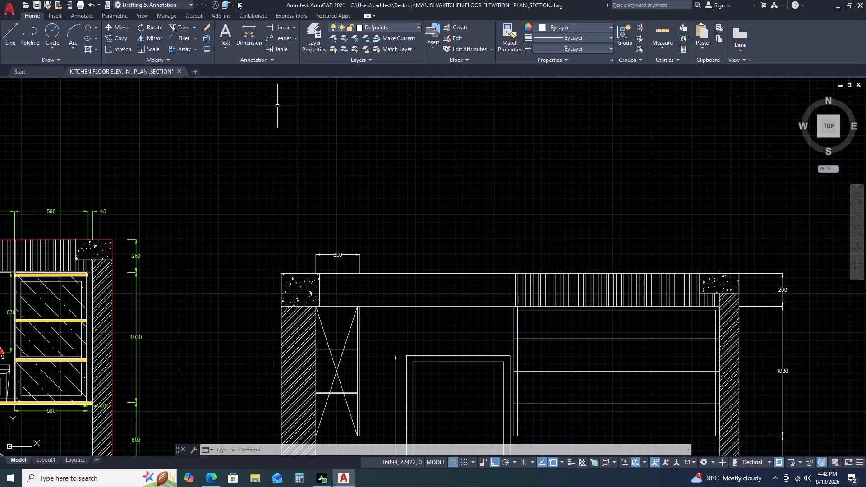
pyautogui.click(265, 27)
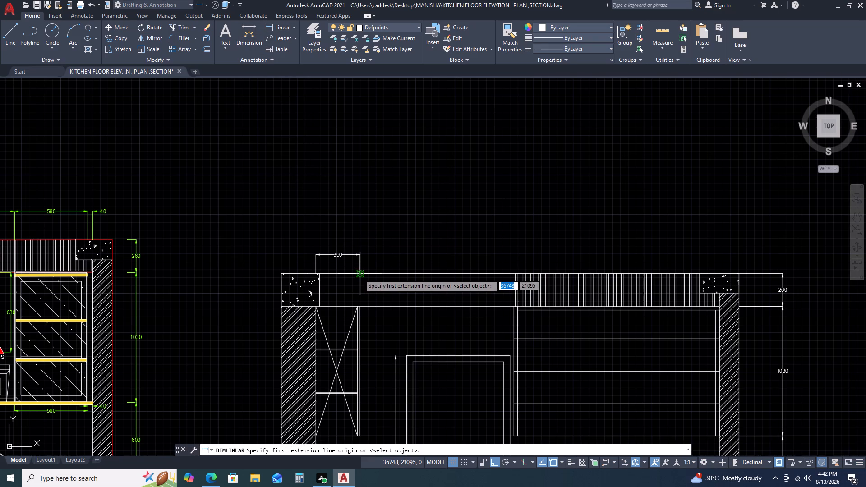
pyautogui.click(359, 274)
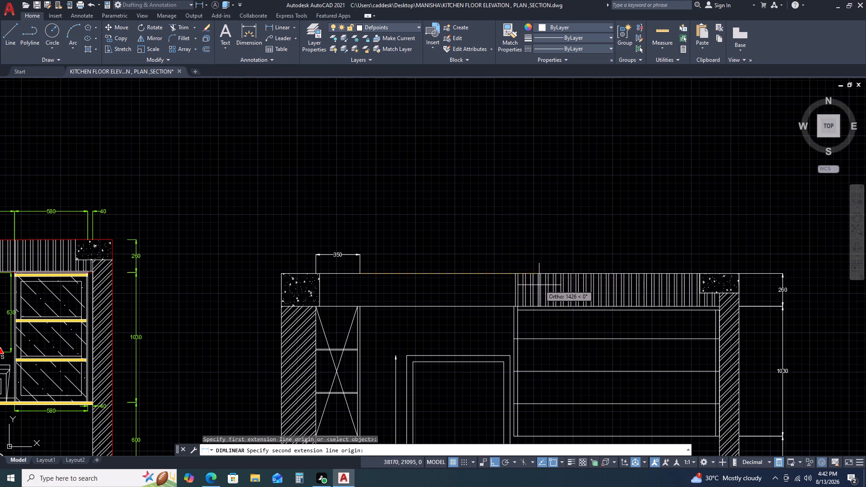
pyautogui.scroll(2, 536, 285)
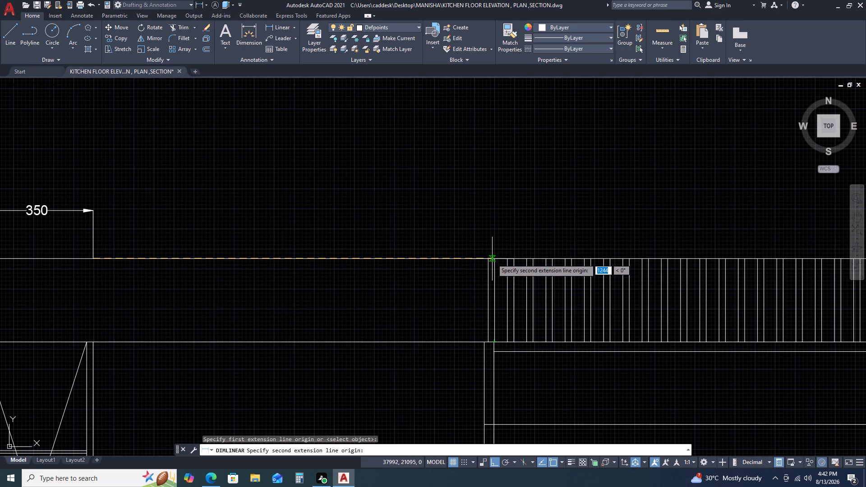
pyautogui.scroll(2, 492, 259)
pyautogui.moveTo(492, 259); pyautogui.dragTo(467, 81, button='middle')
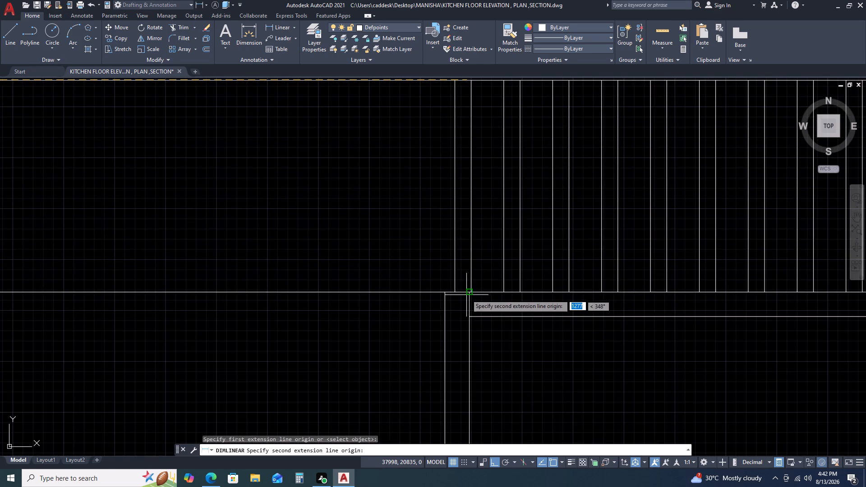
pyautogui.moveTo(470, 142); pyautogui.dragTo(470, 309, button='middle')
pyautogui.middleClick(470, 309)
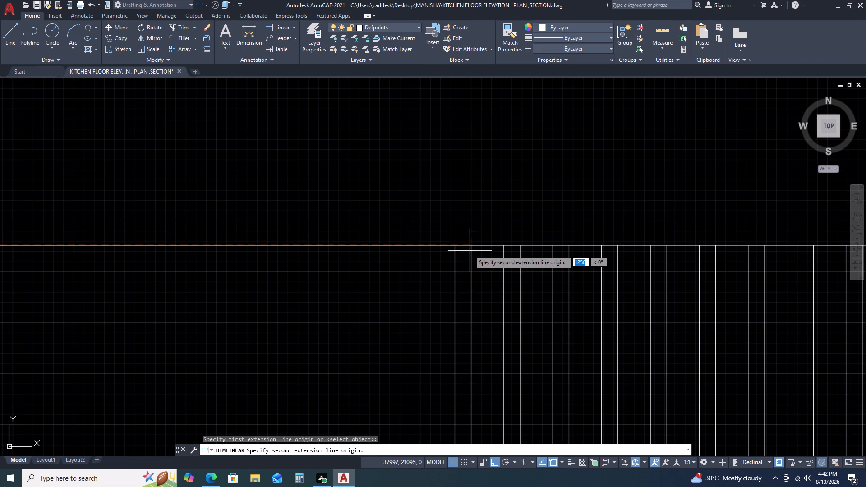
pyautogui.click(469, 247)
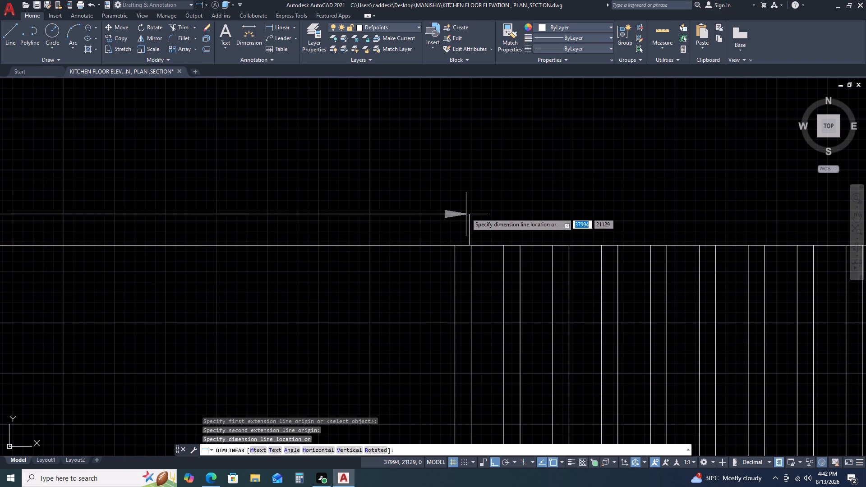
pyautogui.click(466, 207)
pyautogui.scroll(-2, 458, 179)
pyautogui.moveTo(481, 283); pyautogui.dragTo(477, 260, button='middle')
# Add an 840 mm horizontal dimension from the shelf unit's inner side line, aligned with the dimension above the door bay.
pyautogui.press('space')
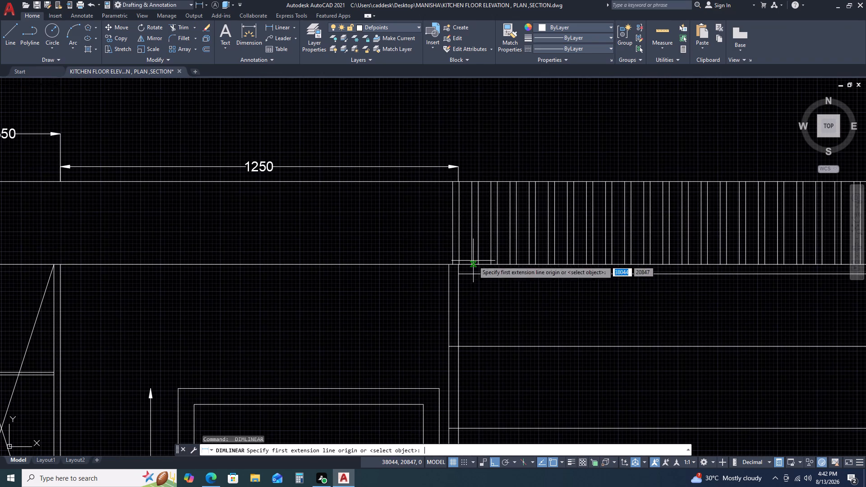
pyautogui.click(459, 265)
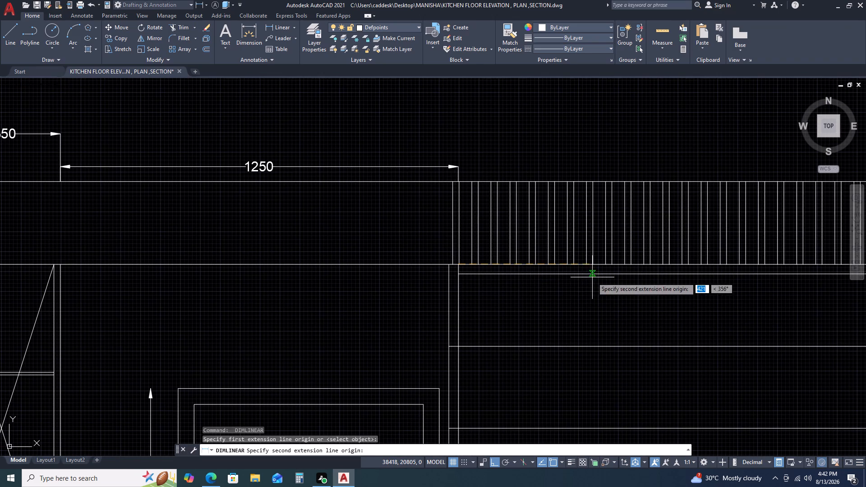
pyautogui.moveTo(592, 277); pyautogui.dragTo(243, 354, button='middle')
pyautogui.moveTo(211, 351); pyautogui.dragTo(184, 349, button='middle')
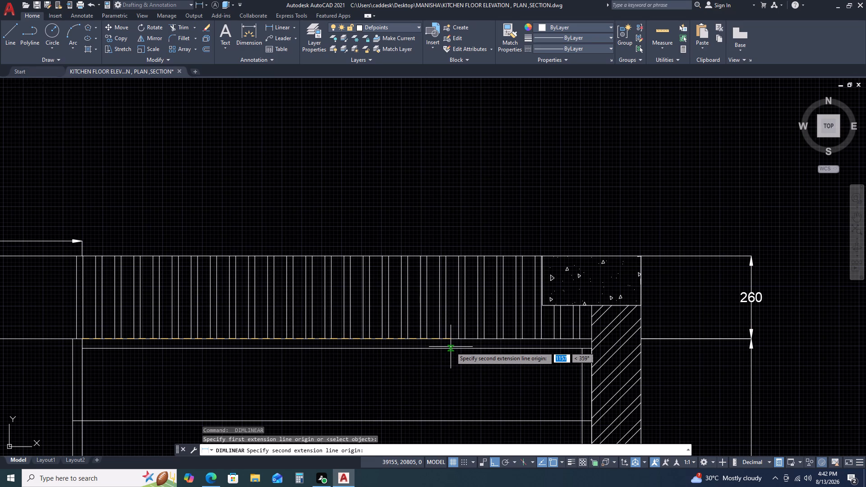
pyautogui.press('8')
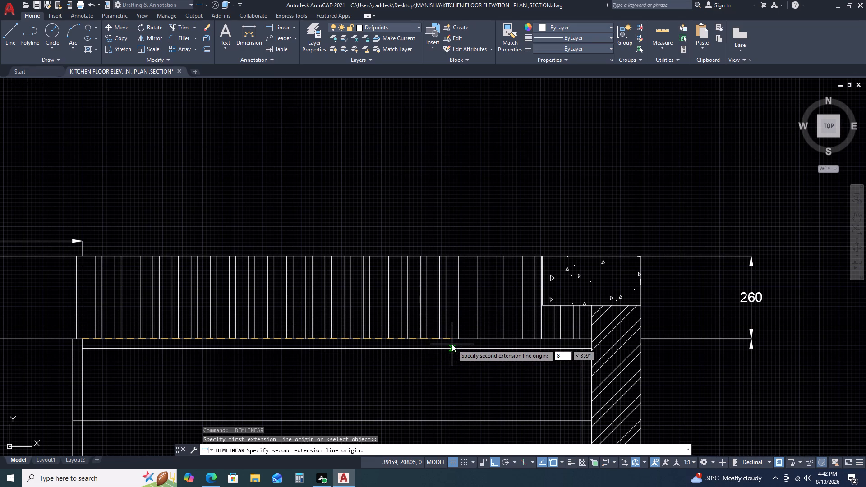
pyautogui.press('4')
pyautogui.write('0')
pyautogui.press('space')
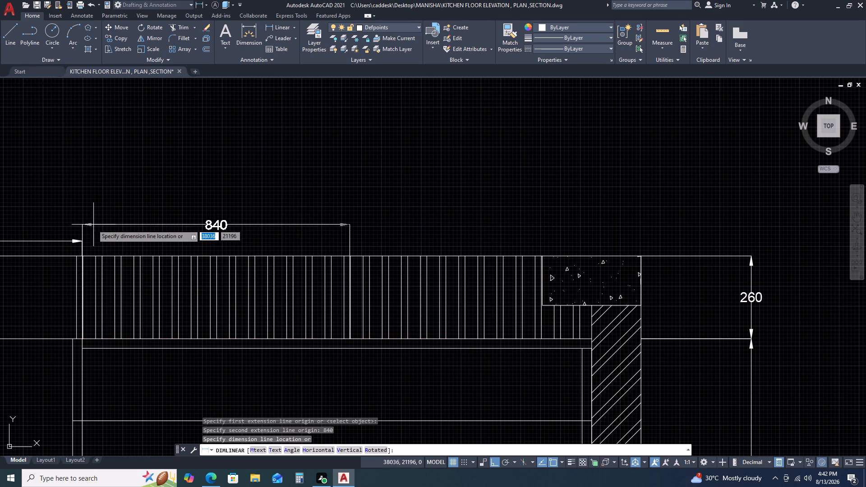
pyautogui.scroll(2, 90, 228)
pyautogui.moveTo(92, 243); pyautogui.dragTo(330, 243, button='middle')
pyautogui.middleClick(332, 243)
pyautogui.scroll(1, 310, 271)
pyautogui.click(304, 255)
pyautogui.moveTo(348, 273); pyautogui.dragTo(349, 230, button='middle')
pyautogui.scroll(-1, 331, 215)
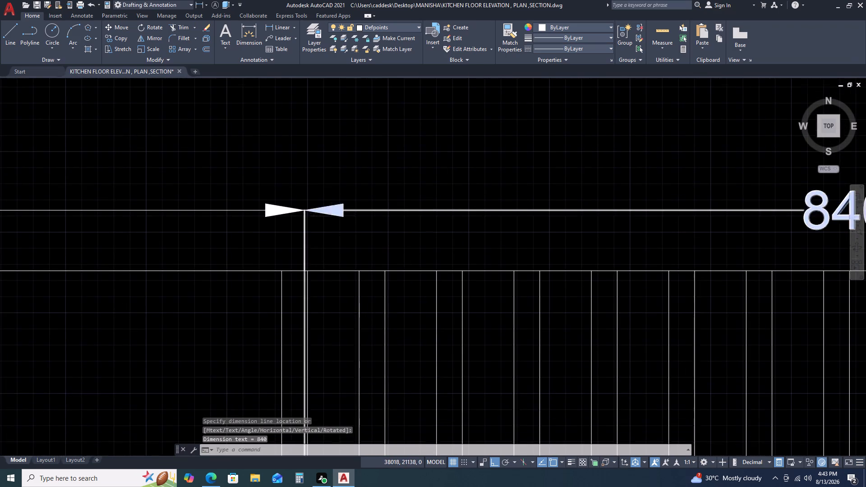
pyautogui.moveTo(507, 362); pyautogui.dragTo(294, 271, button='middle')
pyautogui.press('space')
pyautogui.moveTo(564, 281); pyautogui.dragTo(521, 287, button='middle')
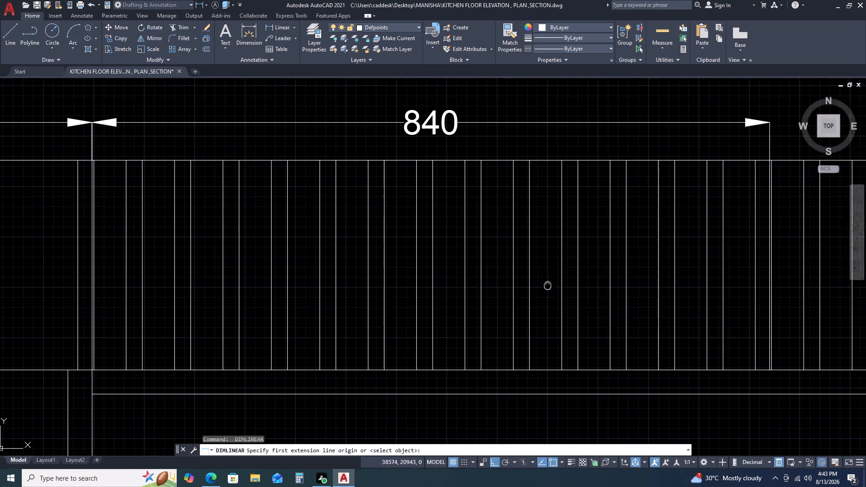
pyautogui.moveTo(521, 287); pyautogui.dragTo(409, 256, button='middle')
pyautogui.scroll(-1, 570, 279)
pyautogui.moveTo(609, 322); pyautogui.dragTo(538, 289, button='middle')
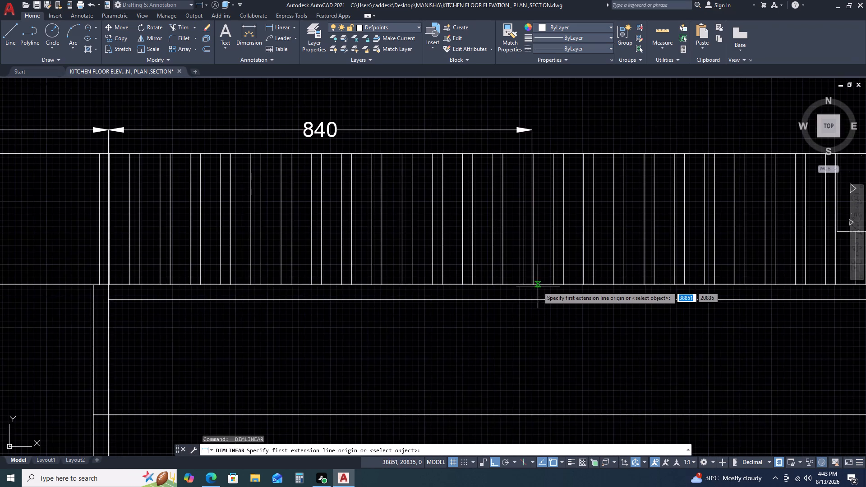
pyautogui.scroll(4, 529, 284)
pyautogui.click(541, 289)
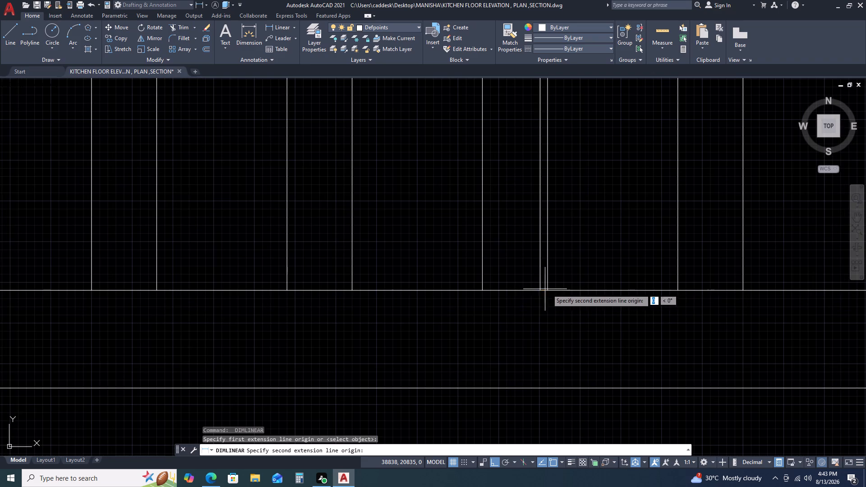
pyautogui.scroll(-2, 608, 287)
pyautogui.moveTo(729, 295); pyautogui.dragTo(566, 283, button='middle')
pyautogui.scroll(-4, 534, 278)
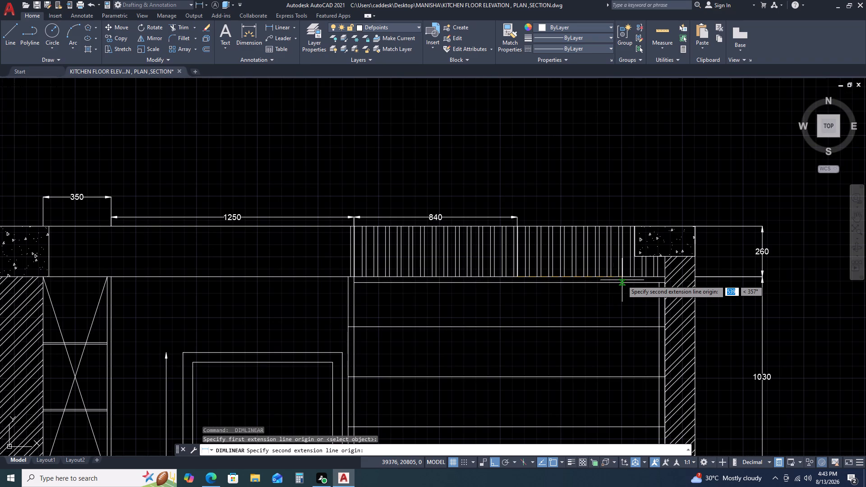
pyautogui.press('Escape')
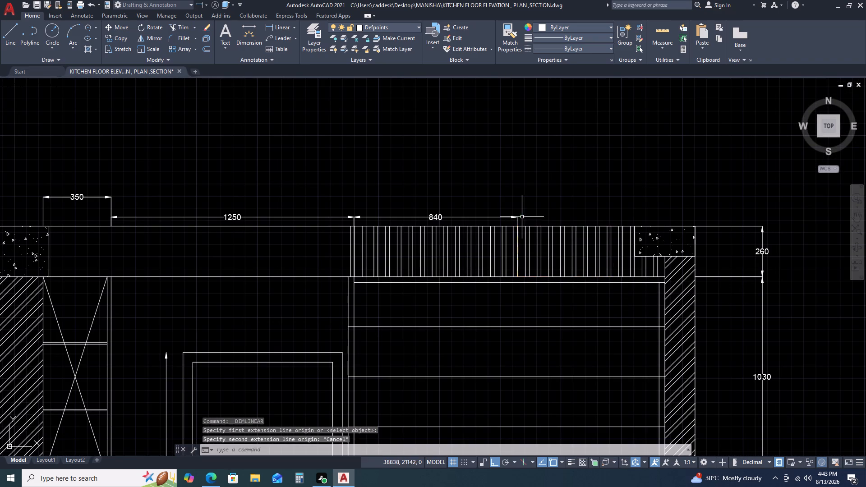
# Add a 440 mm horizontal dimension above the louvered filler from the 840 mm dimension's end, aligned with that dimension.
pyautogui.press('space')
pyautogui.scroll(3, 517, 225)
pyautogui.click(511, 229)
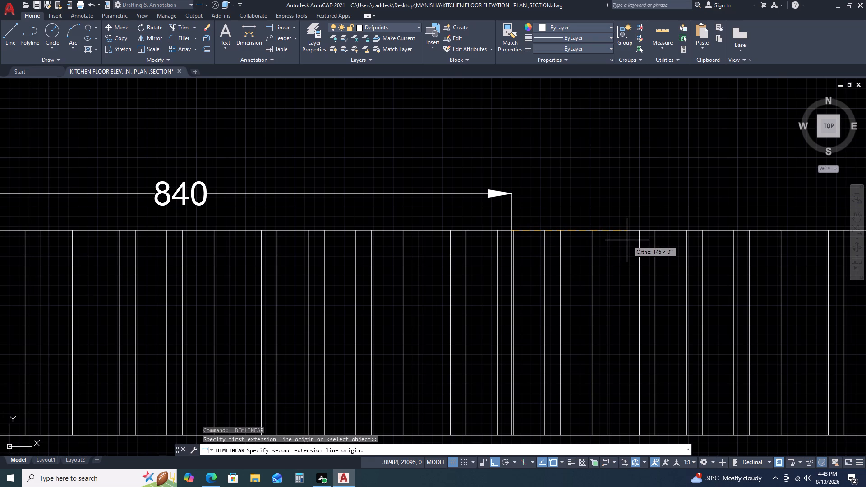
pyautogui.write('44')
pyautogui.write('0')
pyautogui.press('space')
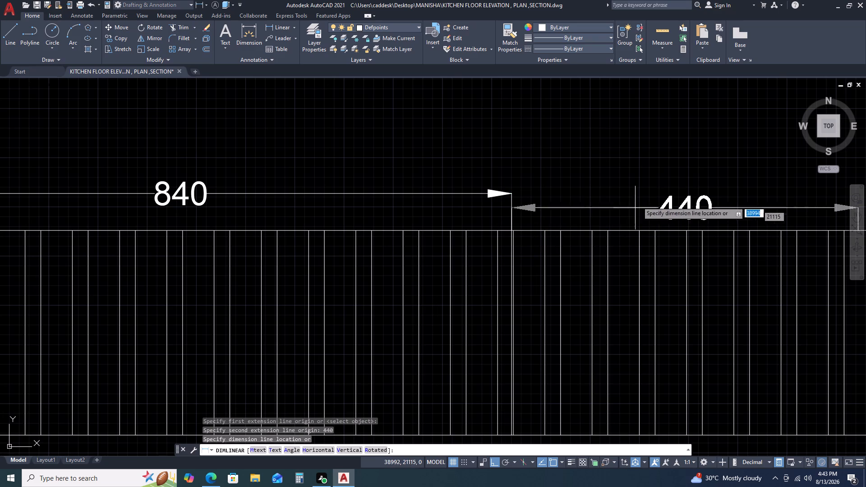
pyautogui.click(511, 193)
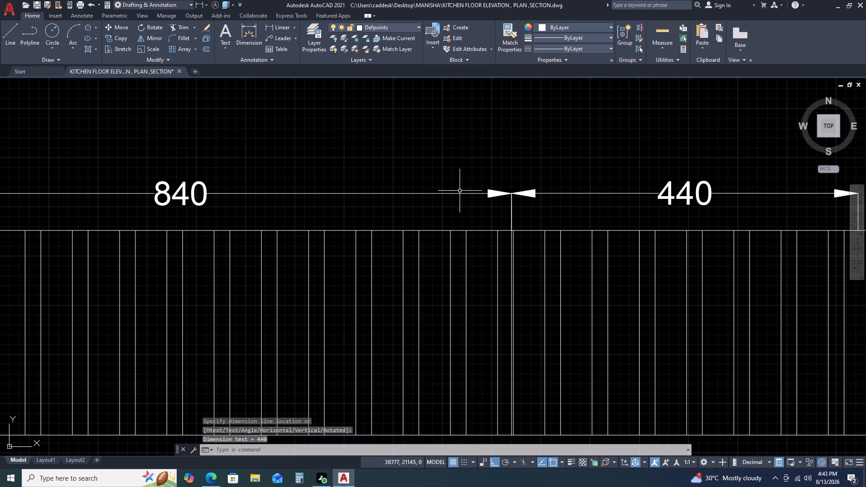
# Add a 350 mm horizontal dimension continuing from the 440 mm dimension's end, aligned with the same dimension row.
pyautogui.scroll(-3, 454, 190)
pyautogui.moveTo(561, 201); pyautogui.dragTo(512, 214, button='middle')
pyautogui.press('space')
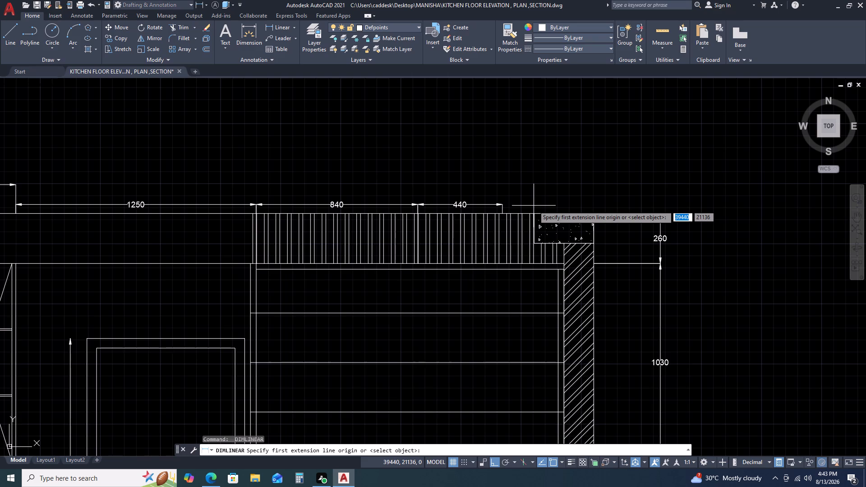
pyautogui.moveTo(533, 206); pyautogui.dragTo(407, 255, button='middle')
pyautogui.moveTo(397, 255); pyautogui.dragTo(388, 255, button='middle')
pyautogui.scroll(3, 391, 250)
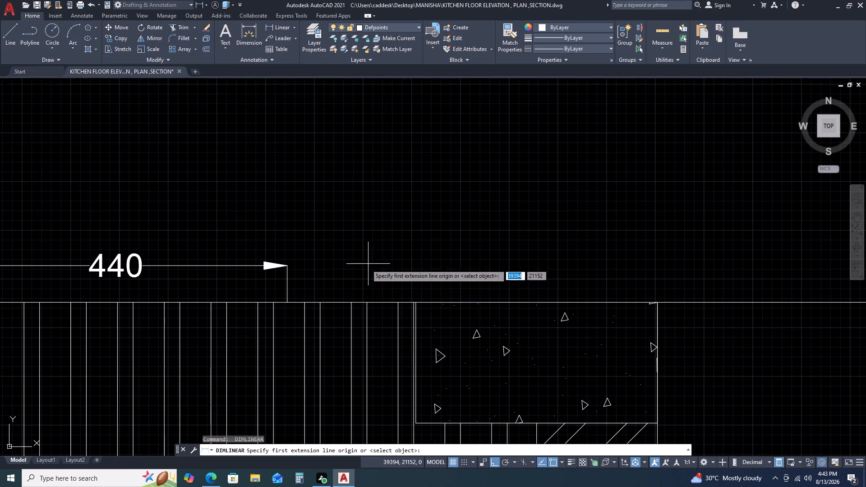
pyautogui.click(289, 301)
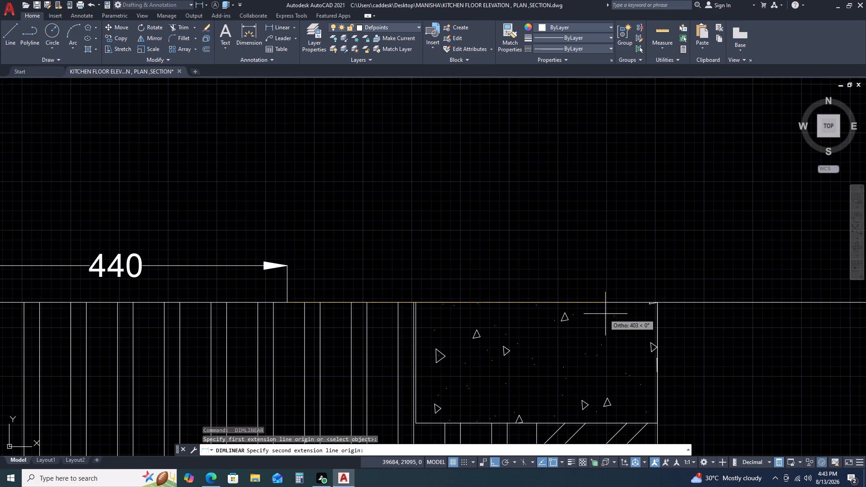
pyautogui.write('35')
pyautogui.press('0')
pyautogui.press('space')
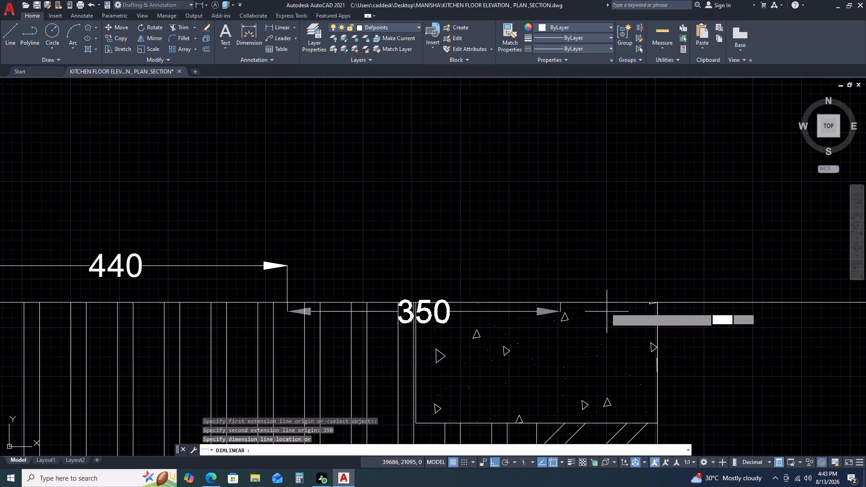
pyautogui.click(286, 265)
# Add an overall horizontal dimension between the two hatched walls' inner faces, below the section's bottom dimension row.
pyautogui.scroll(-1, 533, 185)
pyautogui.moveTo(616, 266); pyautogui.dragTo(643, 226, button='middle')
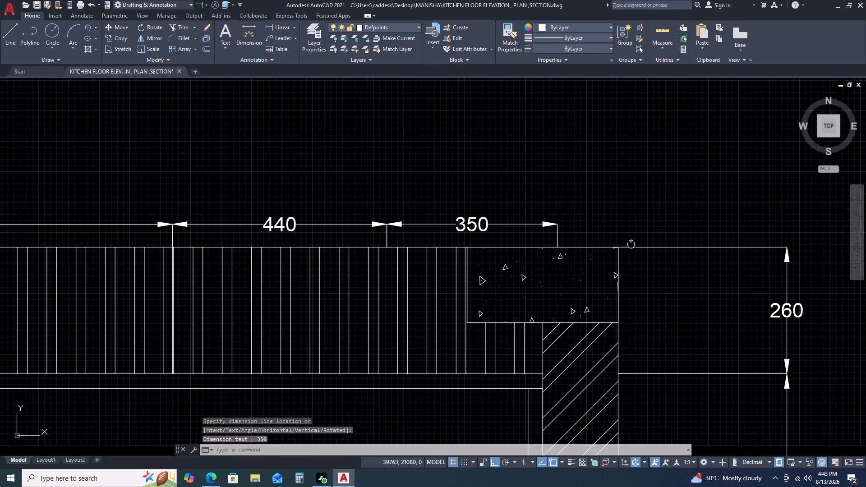
pyautogui.moveTo(643, 226); pyautogui.dragTo(647, 218, button='middle')
pyautogui.moveTo(161, 197); pyautogui.dragTo(473, 188, button='middle')
pyautogui.scroll(-1, 470, 191)
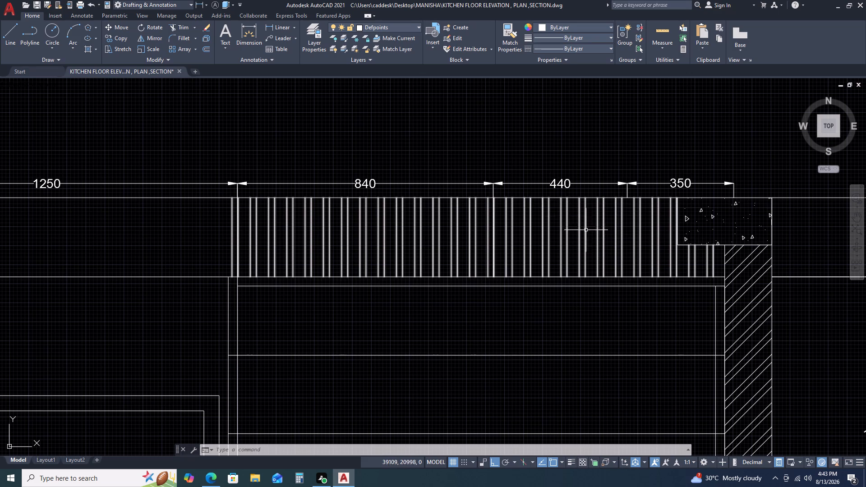
pyautogui.moveTo(780, 221); pyautogui.dragTo(749, 237, button='middle')
pyautogui.scroll(-2, 708, 238)
pyautogui.moveTo(716, 287); pyautogui.dragTo(694, 251, button='middle')
pyautogui.moveTo(692, 248); pyautogui.dragTo(685, 236, button='middle')
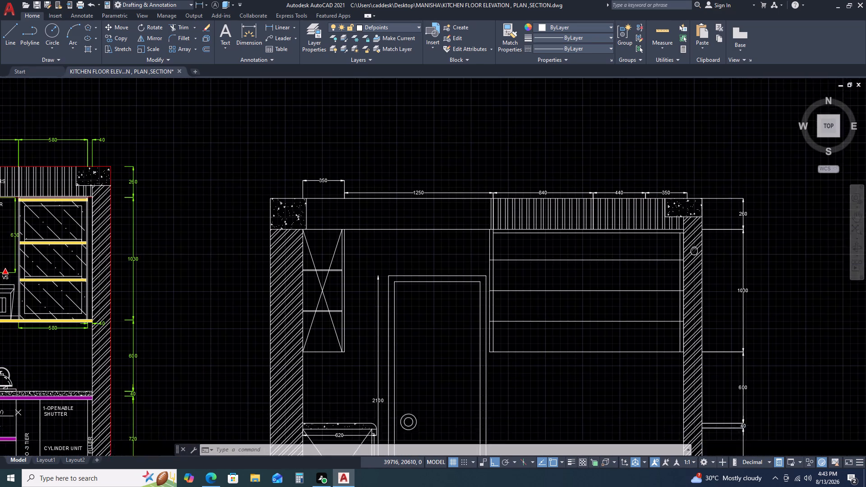
pyautogui.scroll(-3, 494, 204)
pyautogui.scroll(2, 535, 301)
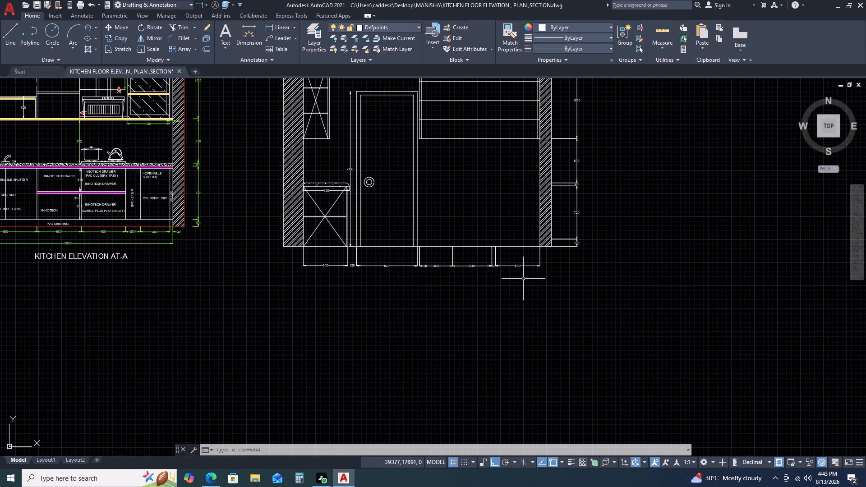
pyautogui.scroll(3, 521, 248)
pyautogui.click(264, 28)
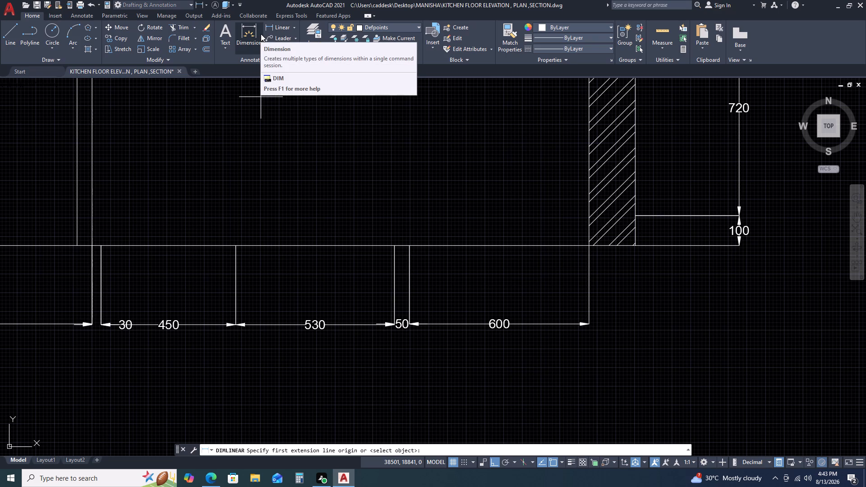
pyautogui.scroll(-3, 336, 60)
pyautogui.scroll(-1, 433, 235)
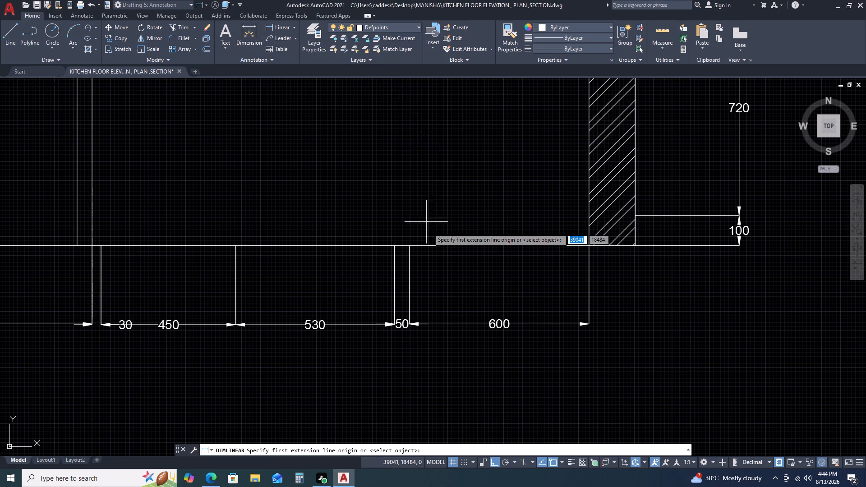
pyautogui.scroll(-3, 436, 239)
pyautogui.scroll(6, 312, 260)
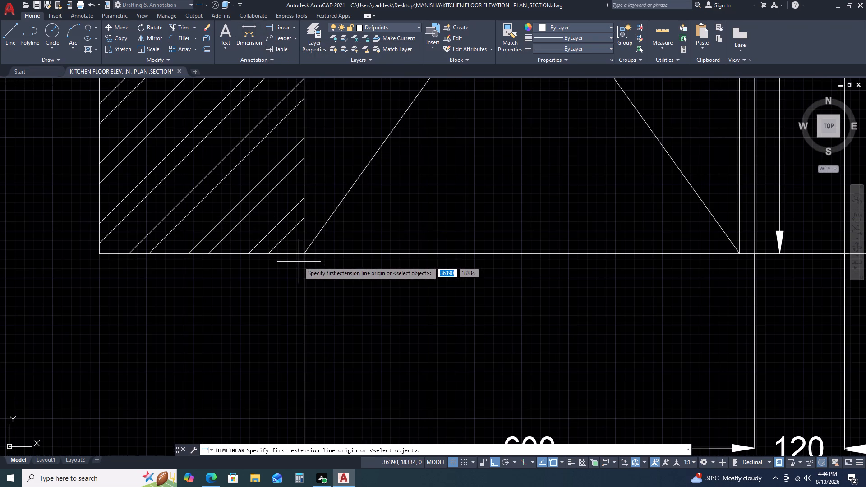
pyautogui.click(304, 253)
pyautogui.scroll(-4, 545, 237)
pyautogui.moveTo(683, 236); pyautogui.dragTo(638, 248, button='middle')
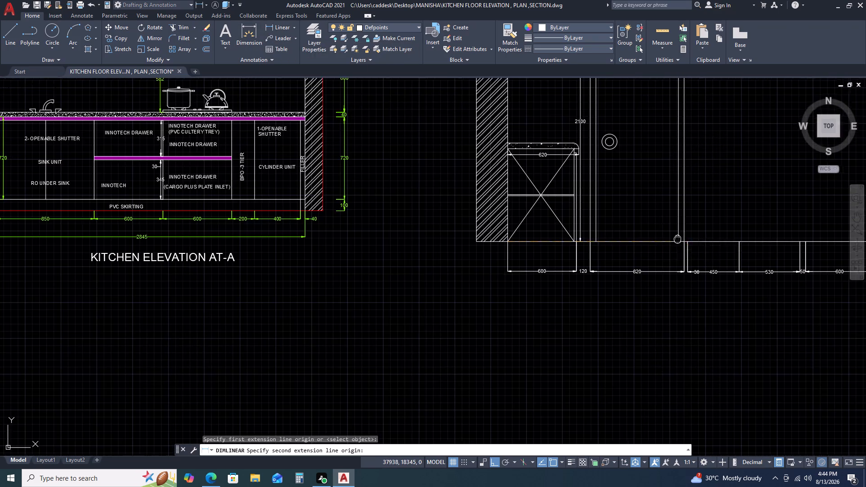
pyautogui.moveTo(638, 248); pyautogui.dragTo(337, 261, button='middle')
pyautogui.moveTo(305, 258); pyautogui.dragTo(286, 255, button='middle')
pyautogui.scroll(2, 492, 271)
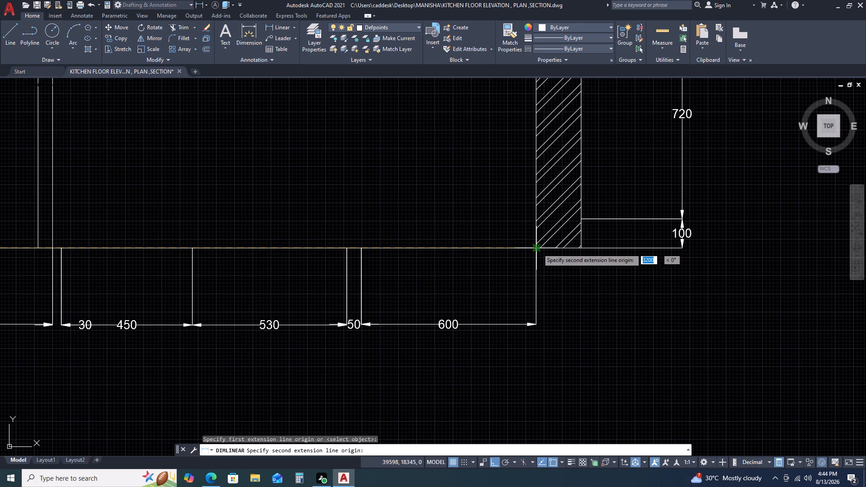
pyautogui.click(537, 252)
pyautogui.click(548, 353)
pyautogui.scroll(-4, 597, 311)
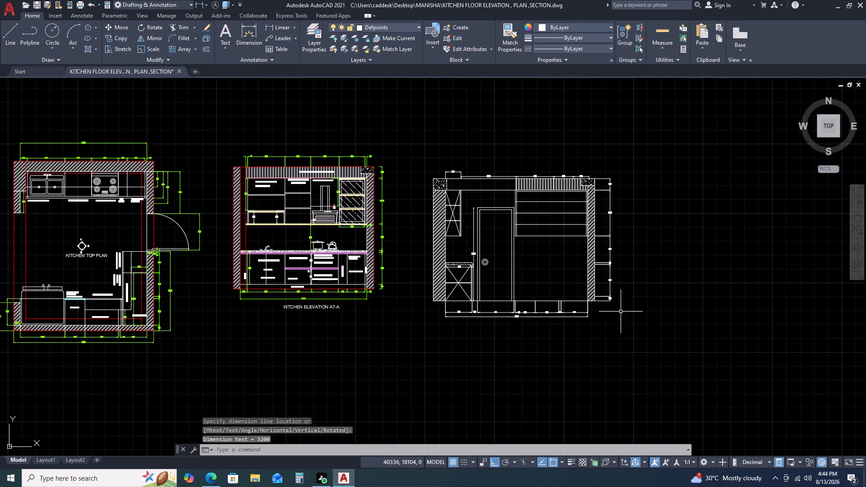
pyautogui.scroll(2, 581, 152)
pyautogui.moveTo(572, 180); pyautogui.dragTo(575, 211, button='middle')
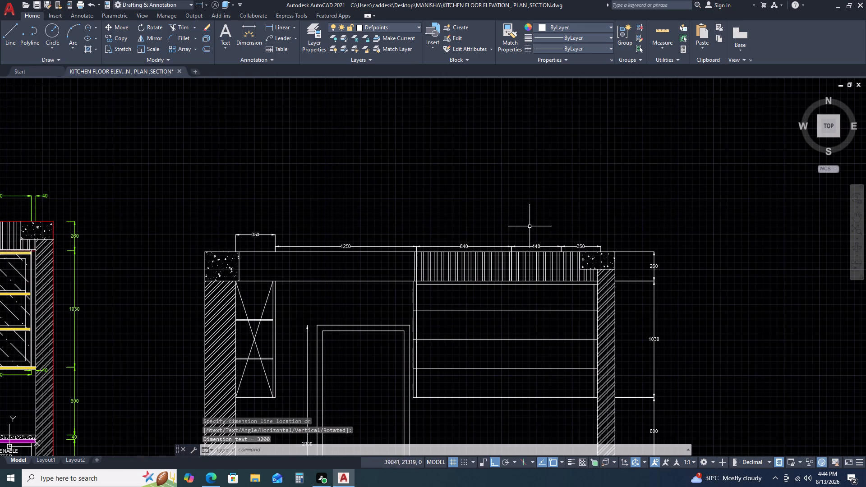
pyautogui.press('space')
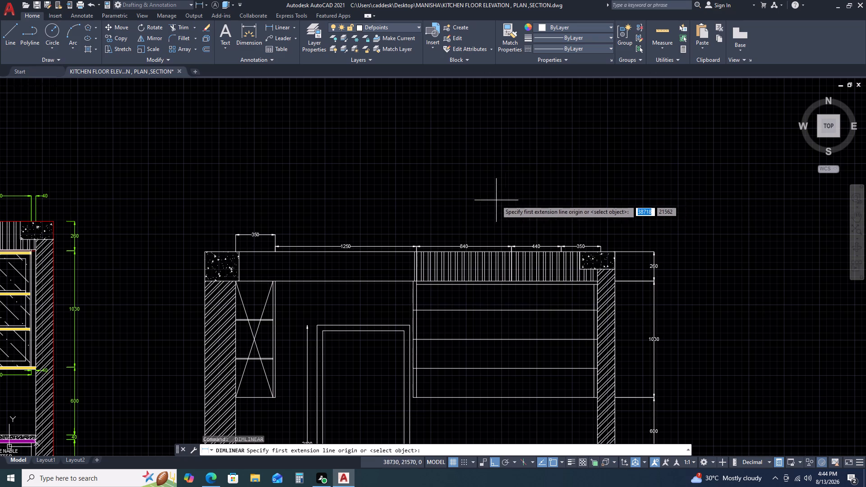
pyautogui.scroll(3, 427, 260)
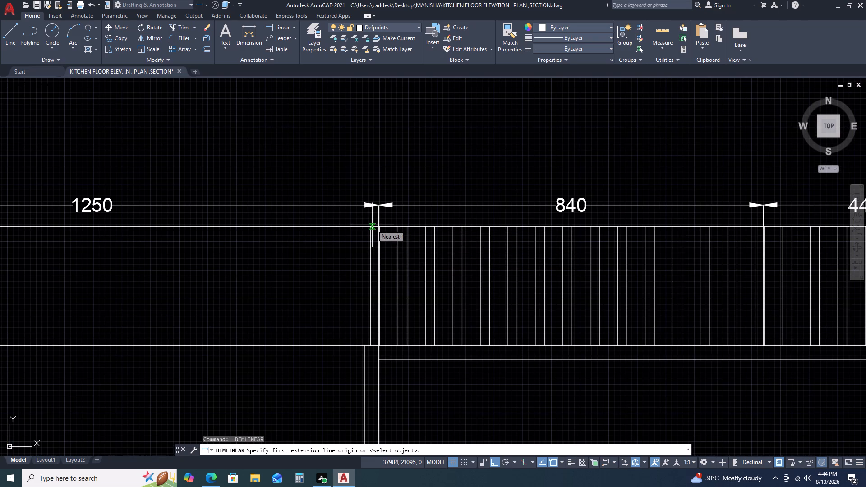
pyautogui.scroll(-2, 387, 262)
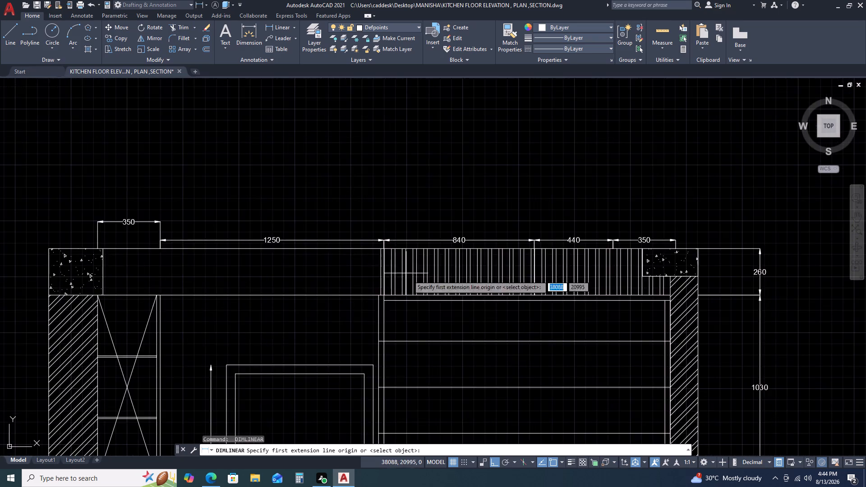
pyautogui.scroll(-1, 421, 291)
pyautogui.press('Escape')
# Move the 840 mm dimension from the shelf unit's inner side line to its outer side line.
pyautogui.scroll(1, 405, 263)
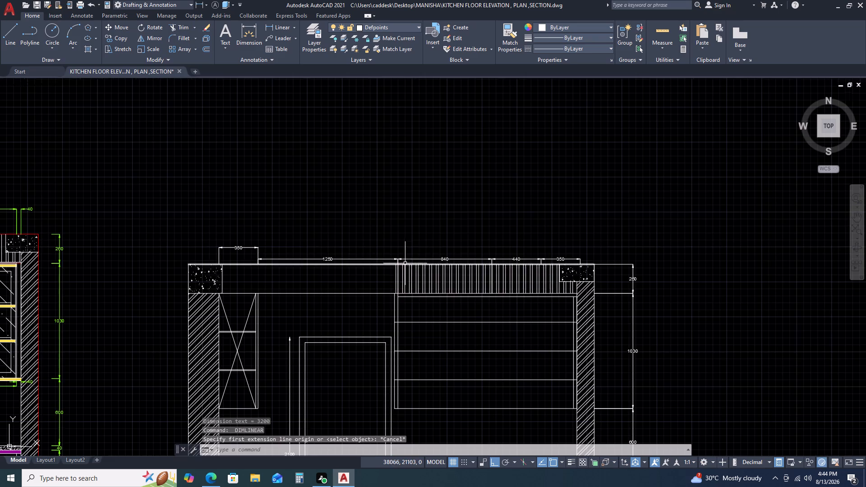
pyautogui.scroll(2, 405, 263)
pyautogui.click(412, 255)
pyautogui.click(403, 231)
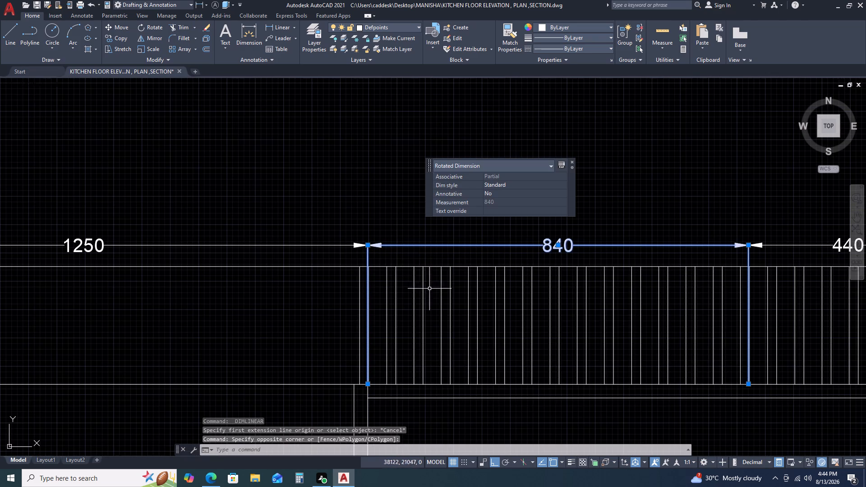
pyautogui.write('M')
pyautogui.press('space')
pyautogui.scroll(1, 356, 395)
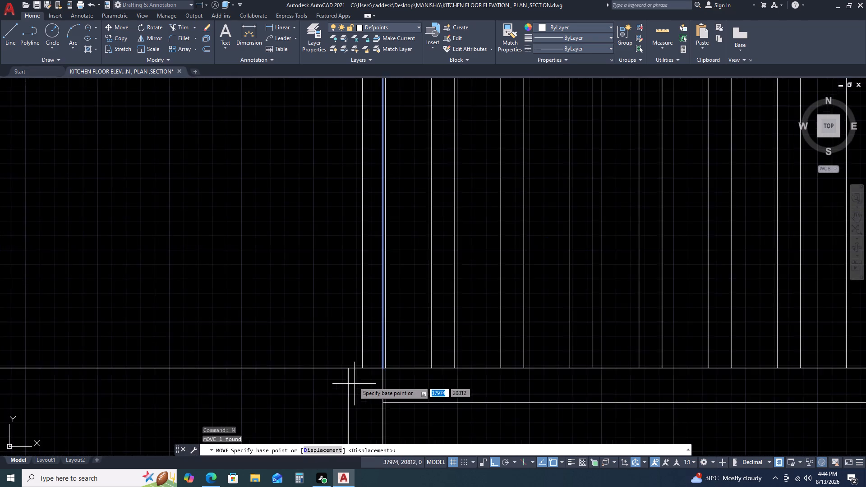
pyautogui.scroll(2, 354, 381)
pyautogui.click(399, 364)
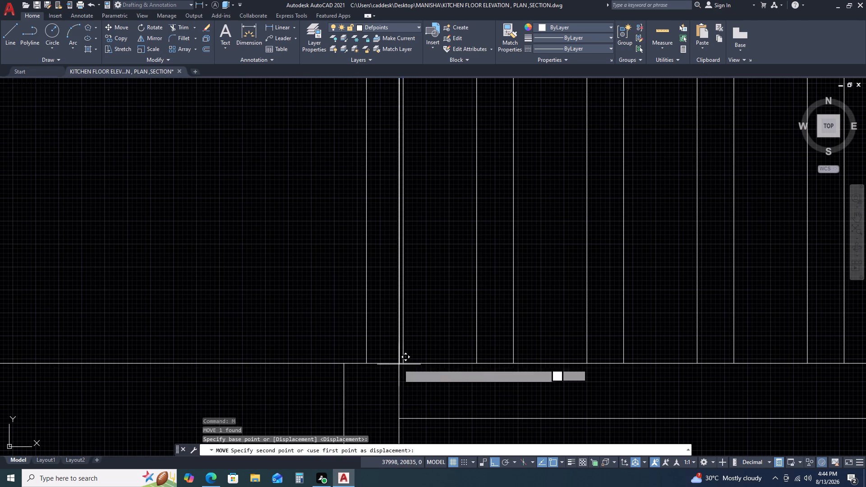
pyautogui.scroll(-6, 366, 363)
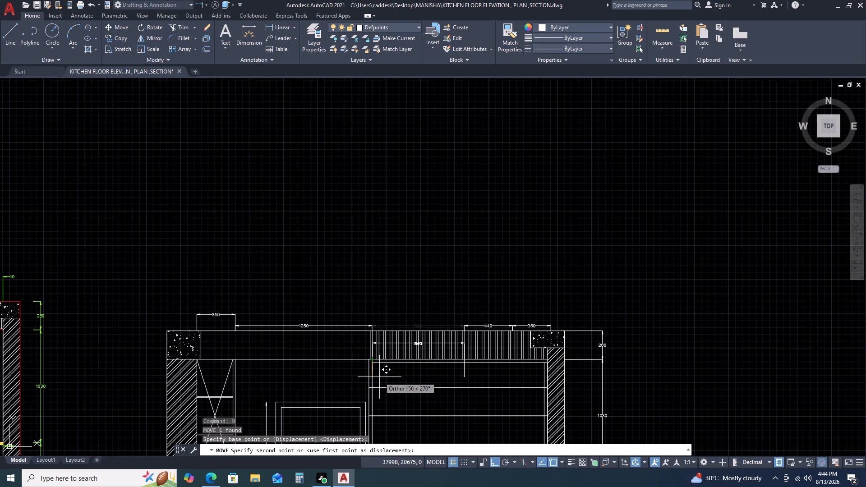
pyautogui.scroll(3, 372, 369)
pyautogui.click(353, 331)
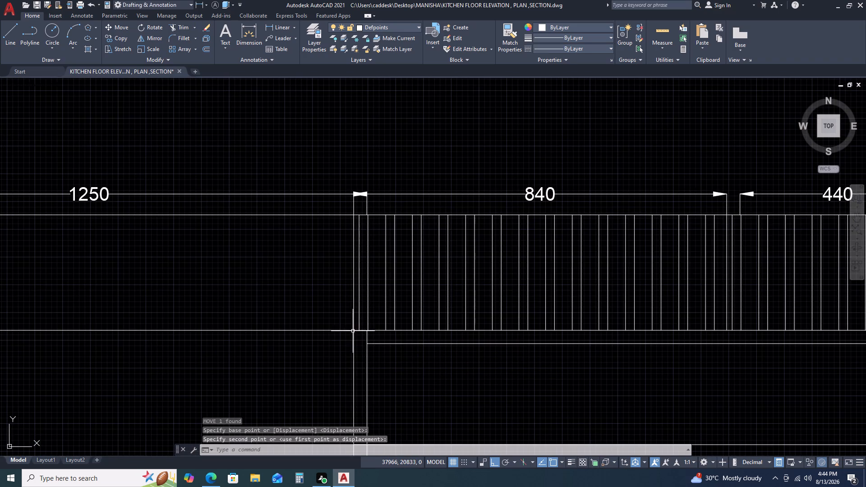
# Stretch the end of the 1250 mm dimension back to the moved 840 mm dimension's start at the shelf unit's outer side line.
pyautogui.scroll(3, 369, 206)
pyautogui.click(370, 198)
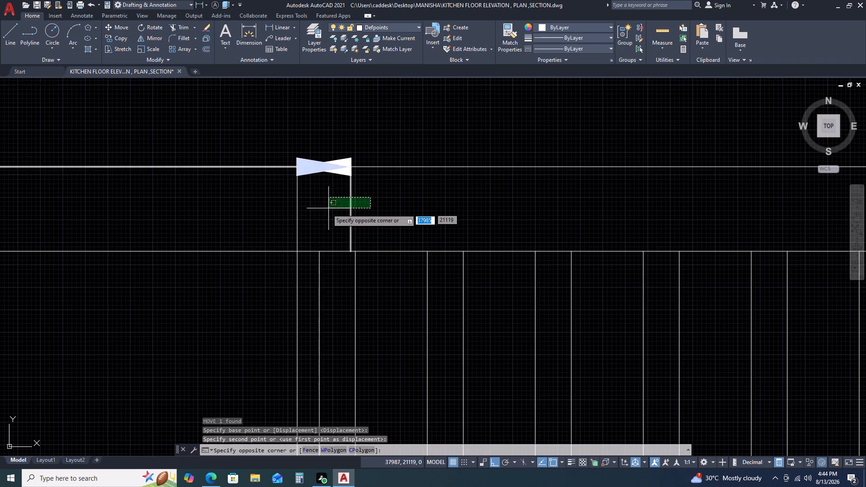
pyautogui.click(327, 209)
pyautogui.click(350, 250)
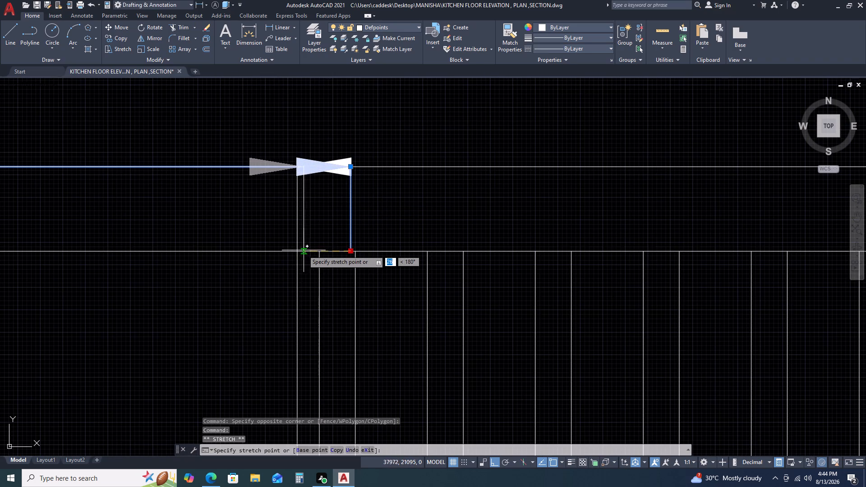
pyautogui.click(298, 251)
pyautogui.press('Escape')
pyautogui.scroll(-2, 325, 222)
pyautogui.scroll(-1, 394, 205)
pyautogui.moveTo(392, 205); pyautogui.dragTo(171, 236, button='middle')
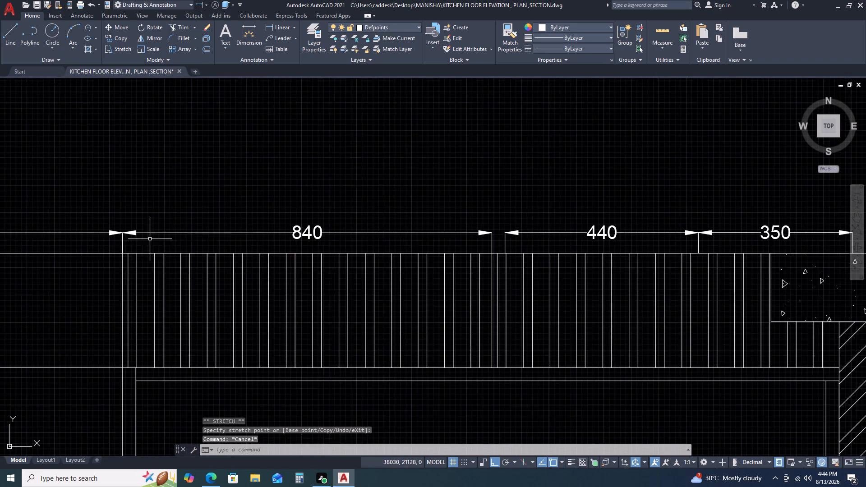
# Move the 440 mm dimension so that its start meets the end of the 840 mm dimension.
pyautogui.scroll(-1, 272, 252)
pyautogui.scroll(3, 429, 248)
pyautogui.moveTo(428, 238); pyautogui.dragTo(420, 229)
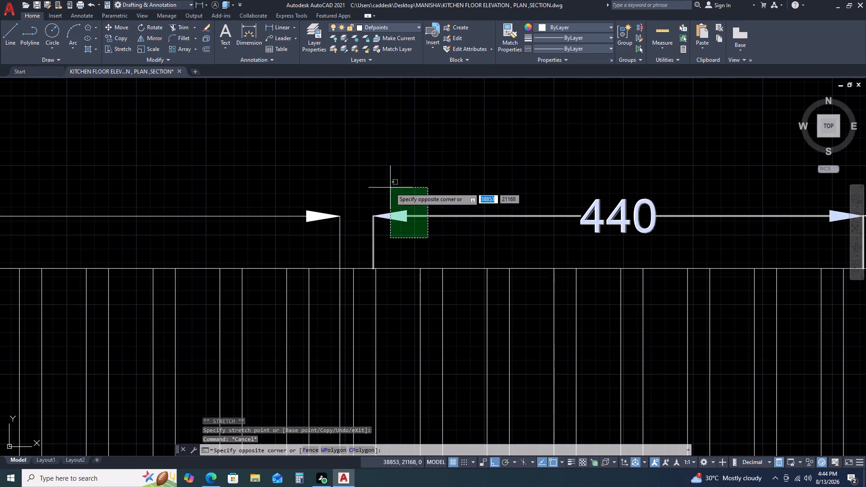
pyautogui.click(390, 188)
pyautogui.press('m')
pyautogui.press('space')
pyautogui.click(374, 266)
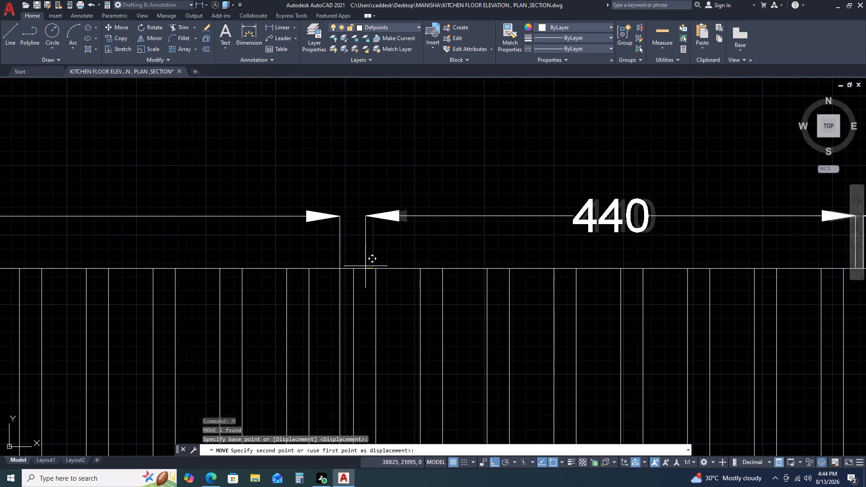
pyautogui.click(339, 267)
# Move the 350 mm dimension beside it so that its start meets the end of the moved 440 mm dimension.
pyautogui.moveTo(600, 232); pyautogui.dragTo(253, 241, button='middle')
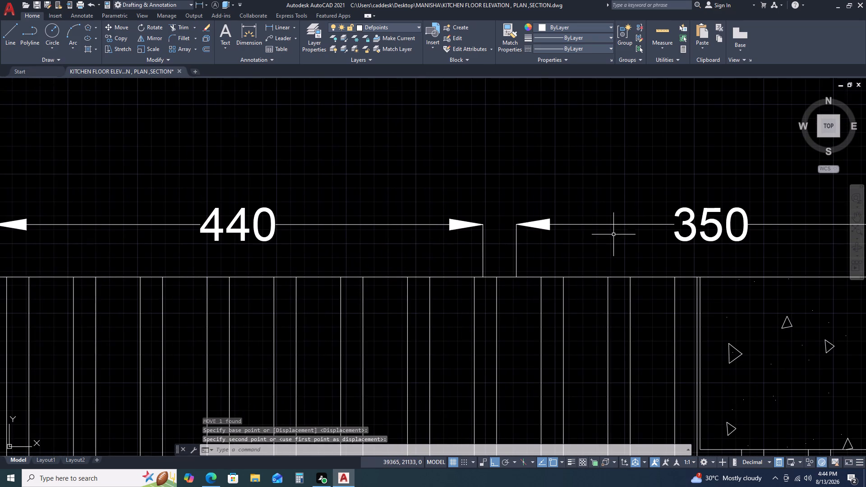
pyautogui.moveTo(607, 231); pyautogui.dragTo(589, 221)
pyautogui.click(557, 192)
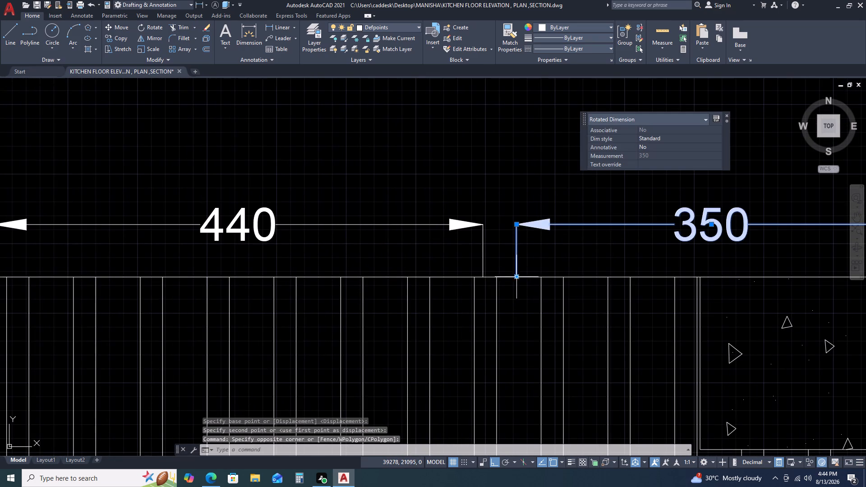
pyautogui.click(516, 277)
pyautogui.press('Escape')
pyautogui.write('M')
pyautogui.press('space')
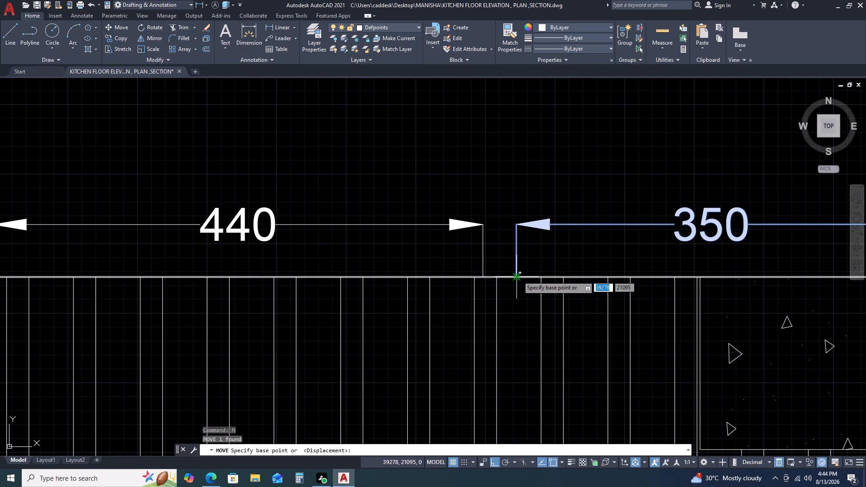
pyautogui.click(518, 276)
pyautogui.click(480, 278)
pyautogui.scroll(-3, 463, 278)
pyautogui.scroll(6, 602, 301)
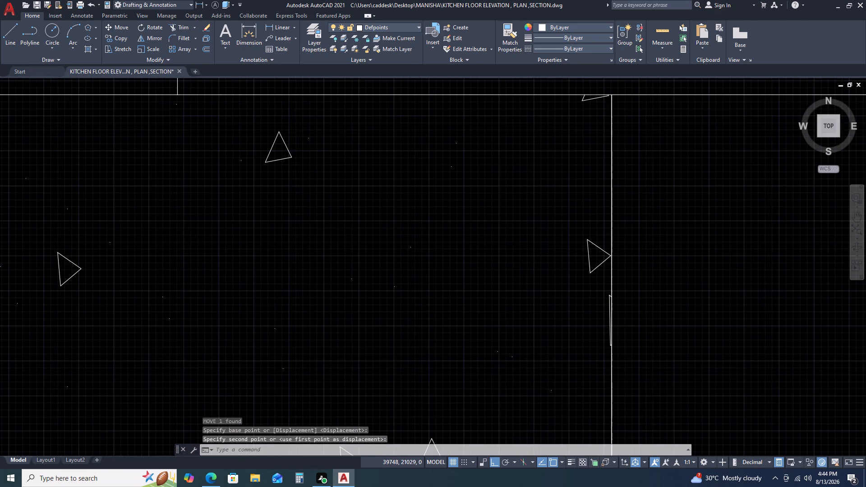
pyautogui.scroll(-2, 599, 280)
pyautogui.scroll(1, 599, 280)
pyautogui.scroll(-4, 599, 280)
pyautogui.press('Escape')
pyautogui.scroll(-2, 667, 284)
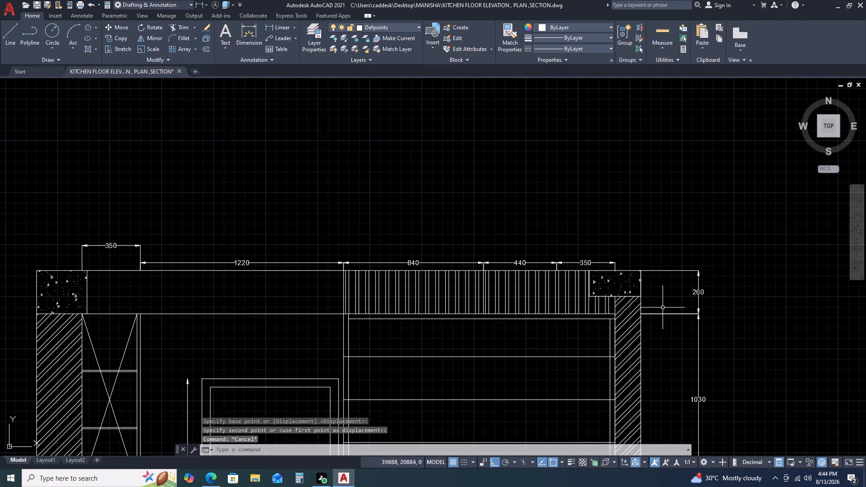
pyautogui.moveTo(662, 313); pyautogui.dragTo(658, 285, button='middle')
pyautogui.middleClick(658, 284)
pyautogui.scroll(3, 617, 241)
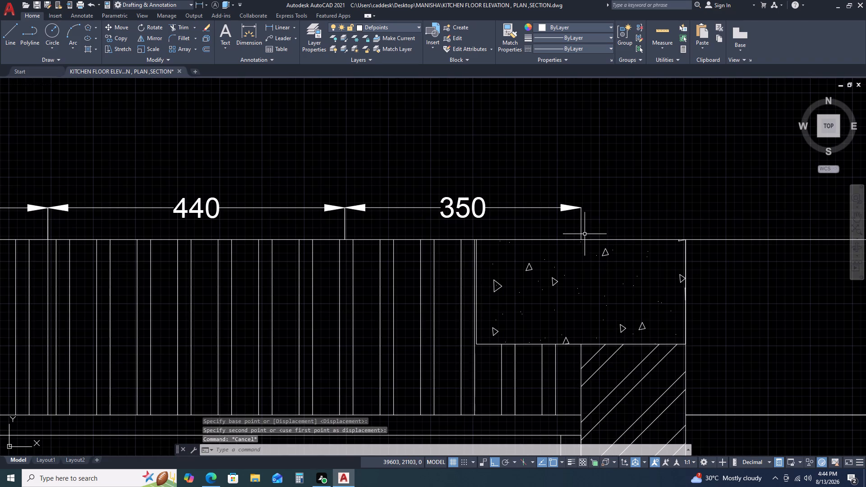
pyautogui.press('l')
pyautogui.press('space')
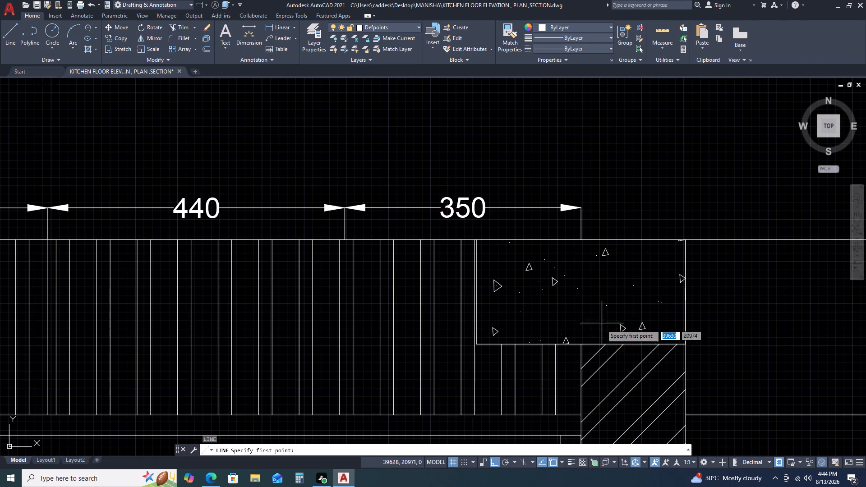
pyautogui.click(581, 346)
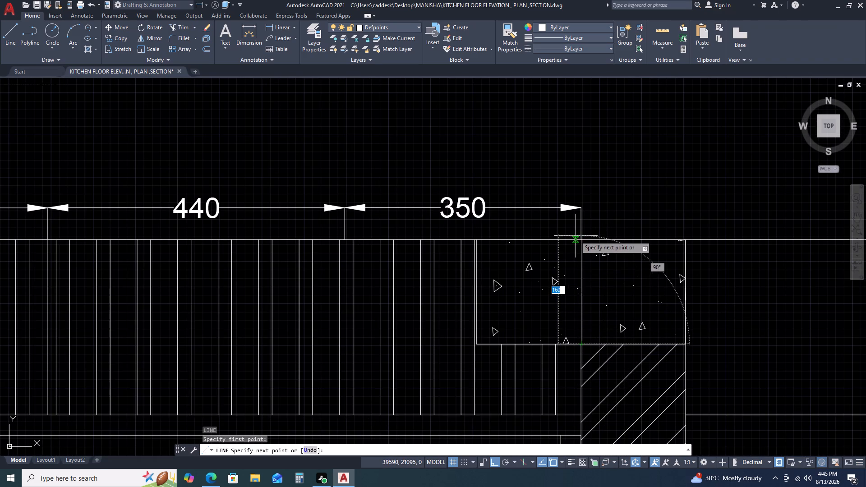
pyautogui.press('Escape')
# Draw a vertical line from the joint of the 840 and 440 mm dimensions down to the shelf unit's bottom edge.
pyautogui.scroll(-5, 587, 235)
pyautogui.moveTo(539, 320); pyautogui.dragTo(556, 244, button='middle')
pyautogui.scroll(3, 509, 181)
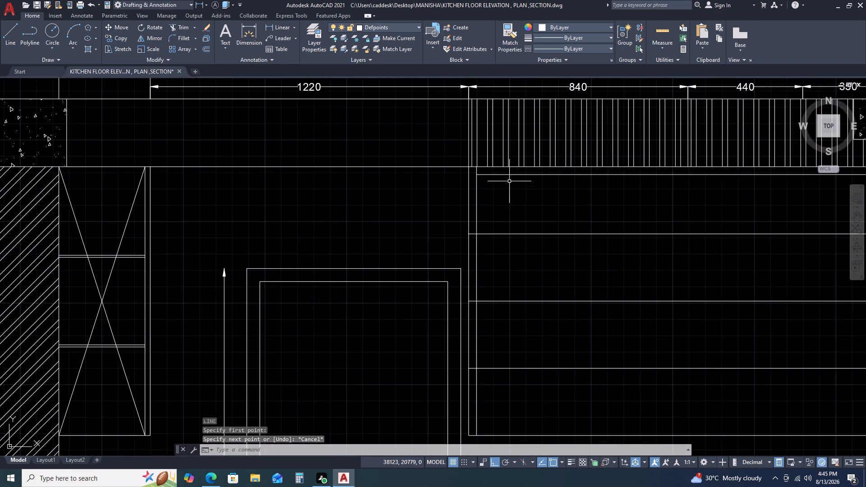
pyautogui.scroll(-3, 512, 187)
pyautogui.write('L')
pyautogui.press('space')
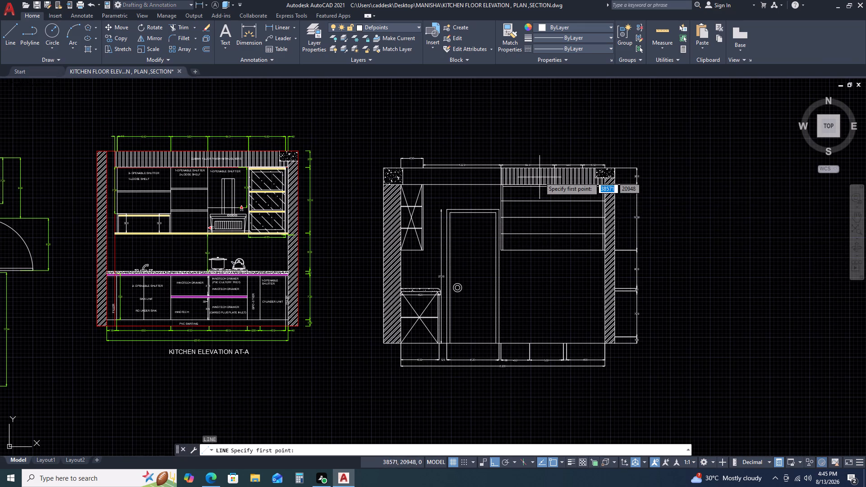
pyautogui.scroll(3, 539, 177)
pyautogui.scroll(2, 589, 142)
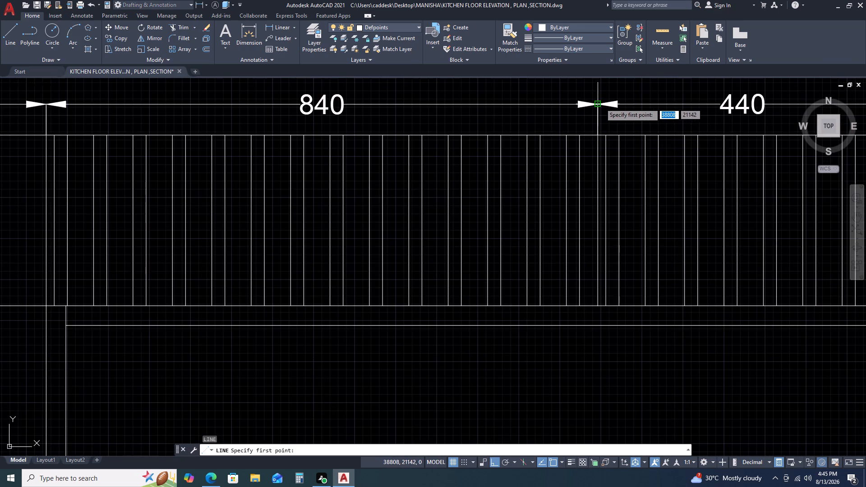
pyautogui.click(600, 103)
pyautogui.scroll(-3, 611, 311)
pyautogui.moveTo(612, 377); pyautogui.dragTo(590, 294, button='middle')
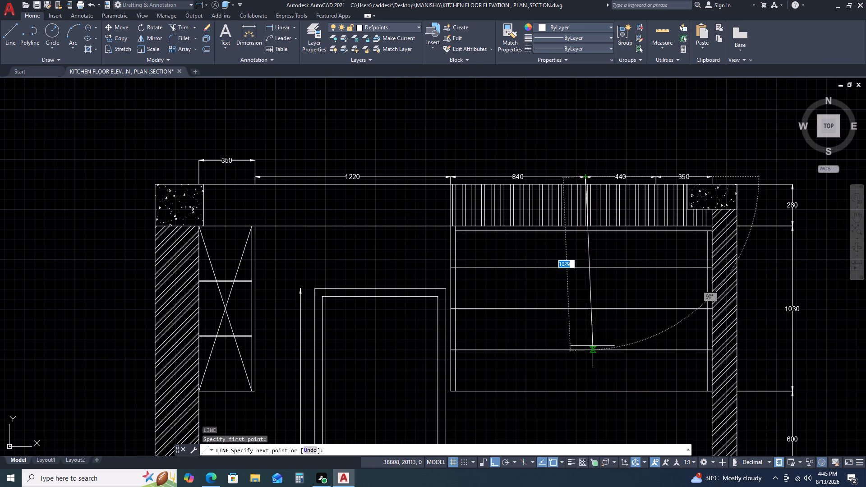
pyautogui.click(587, 392)
pyautogui.press('Escape')
# Trim the part of the new vertical line that crosses the louvered filler above the shelf unit.
pyautogui.scroll(2, 586, 181)
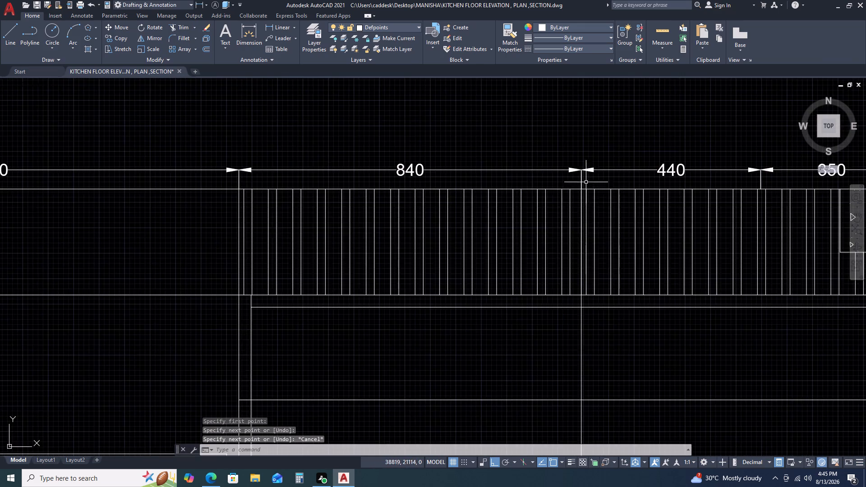
pyautogui.scroll(2, 582, 208)
pyautogui.write('TR')
pyautogui.press('space')
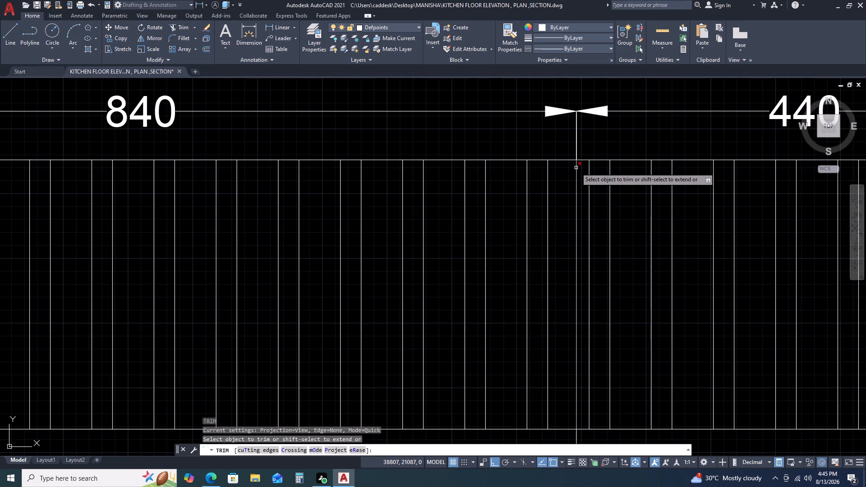
pyautogui.click(576, 168)
pyautogui.press('Escape')
pyautogui.scroll(-3, 586, 189)
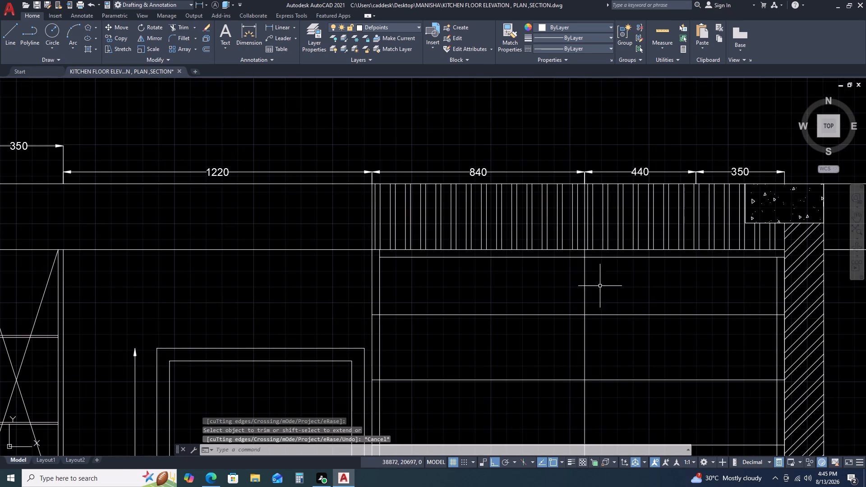
# Offset the shelf unit's new vertical divider line 30 mm towards the door.
pyautogui.scroll(2, 580, 266)
pyautogui.doubleClick(598, 237)
pyautogui.click(587, 235)
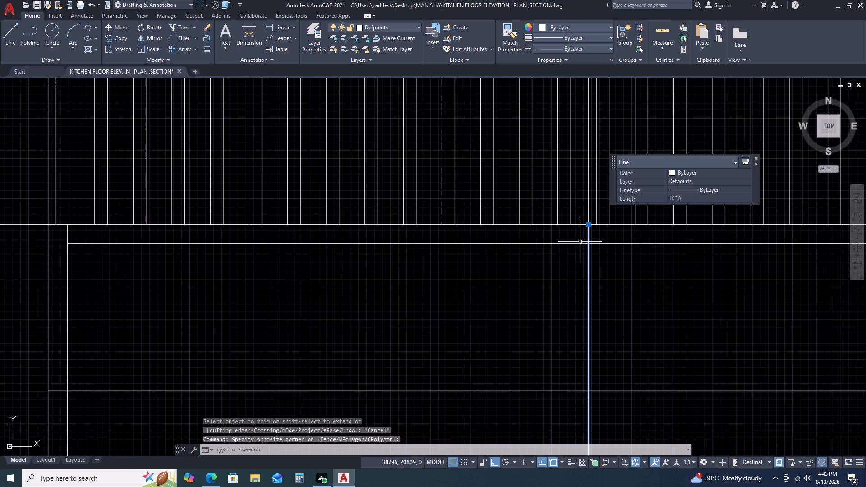
pyautogui.scroll(-2, 539, 253)
pyautogui.moveTo(470, 271); pyautogui.dragTo(516, 270, button='middle')
pyautogui.press('Escape')
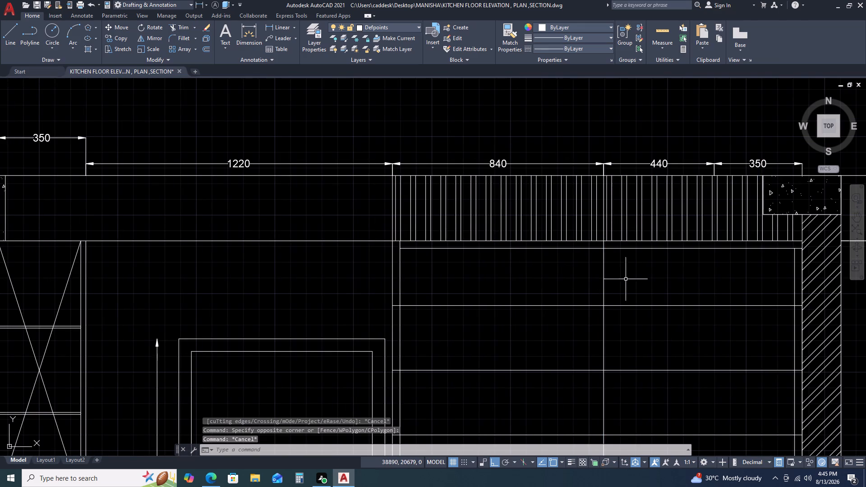
pyautogui.click(614, 275)
pyautogui.click(589, 279)
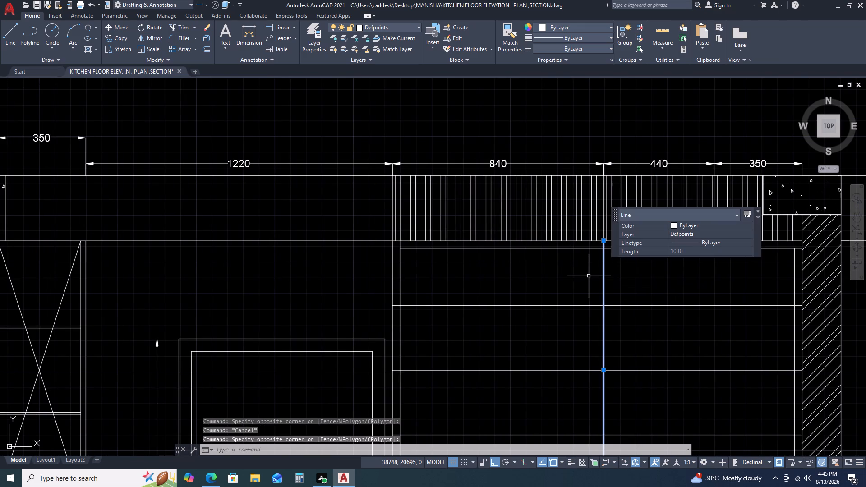
pyautogui.write('O')
pyautogui.press('space')
pyautogui.press('space')
pyautogui.moveTo(562, 285); pyautogui.dragTo(553, 287)
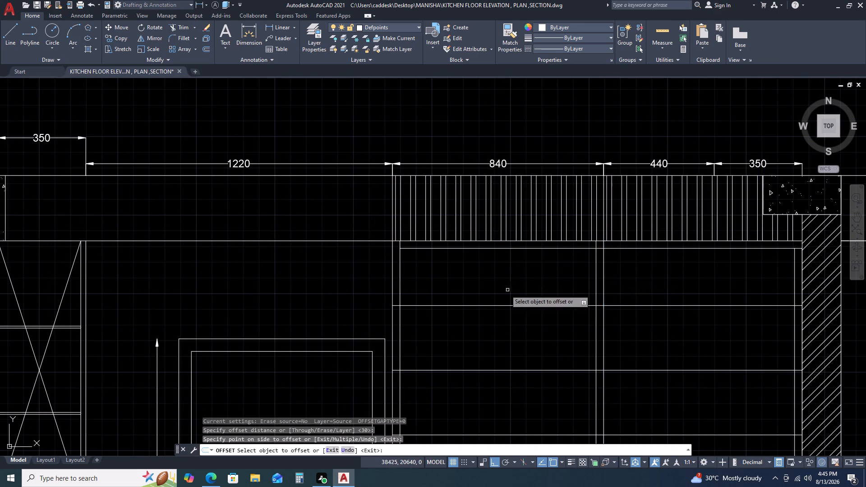
pyautogui.press('Escape')
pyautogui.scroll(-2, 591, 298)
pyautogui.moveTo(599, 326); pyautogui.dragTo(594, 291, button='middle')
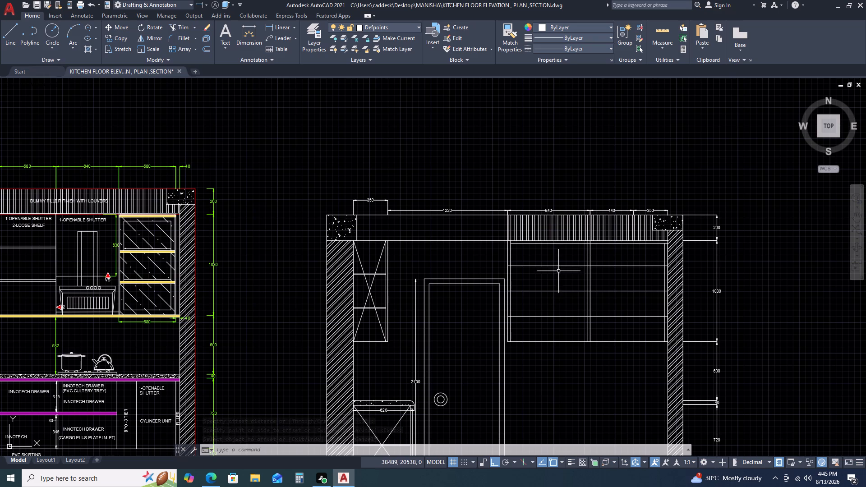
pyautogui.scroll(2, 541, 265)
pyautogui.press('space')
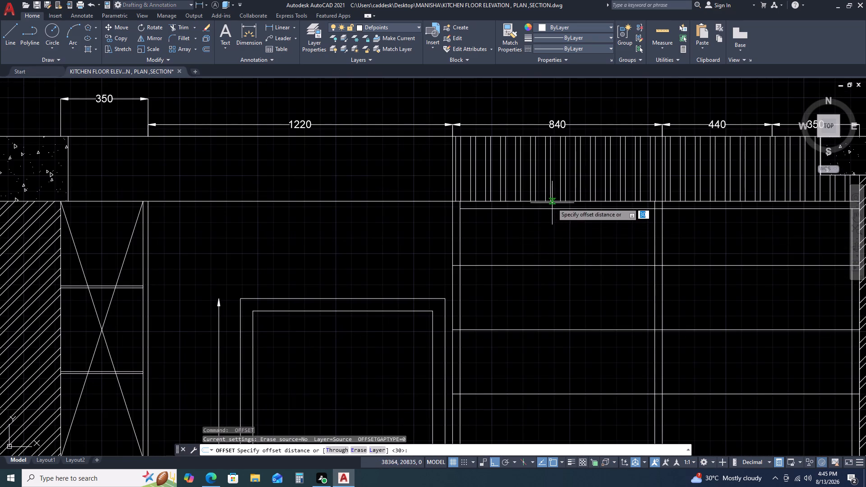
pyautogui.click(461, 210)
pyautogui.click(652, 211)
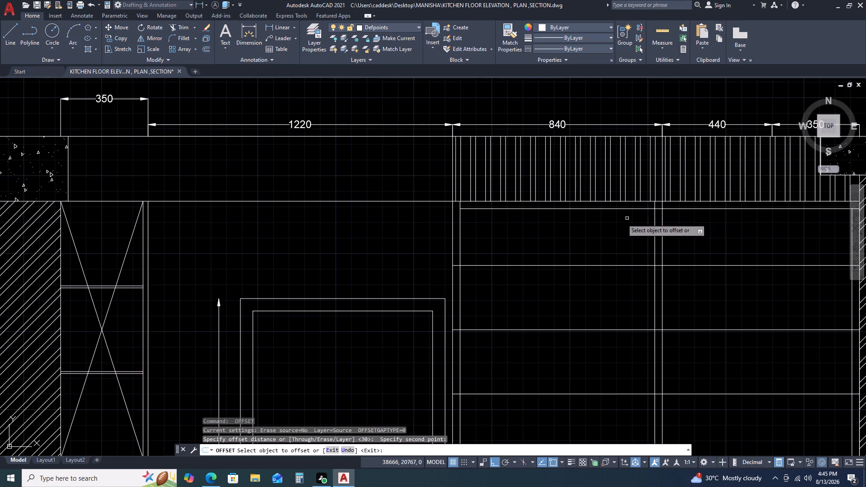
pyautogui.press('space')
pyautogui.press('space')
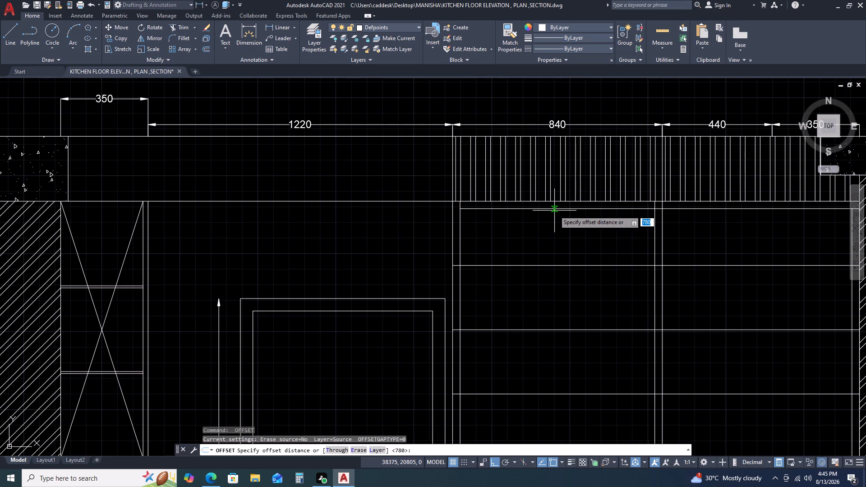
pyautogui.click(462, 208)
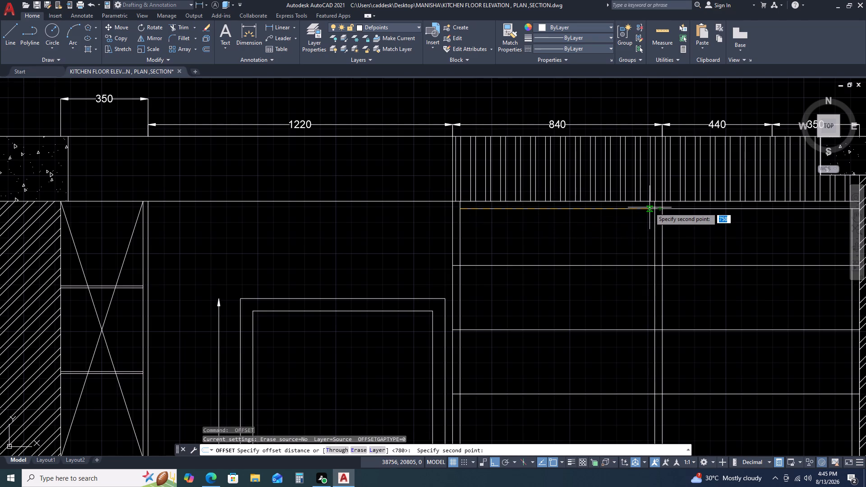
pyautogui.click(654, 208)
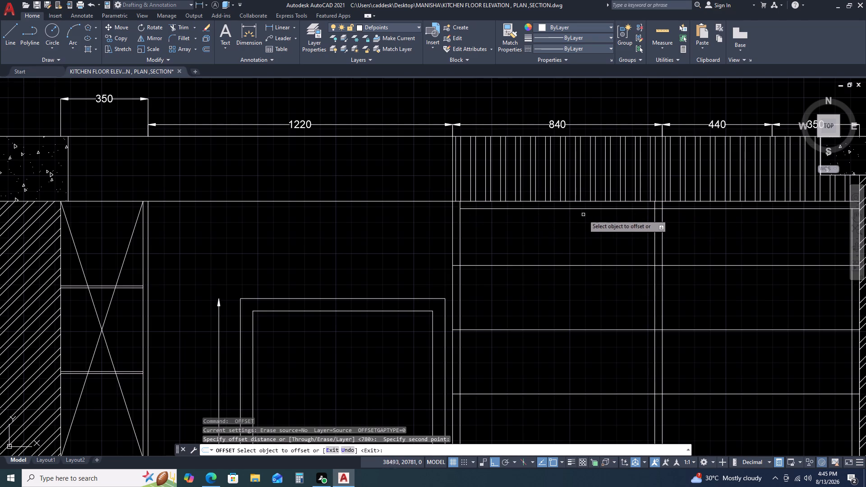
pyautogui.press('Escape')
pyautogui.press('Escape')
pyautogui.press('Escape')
# Draw a horizontal line along the shelf unit's inner top edge from the door-side inner side line to the divider.
pyautogui.write('L')
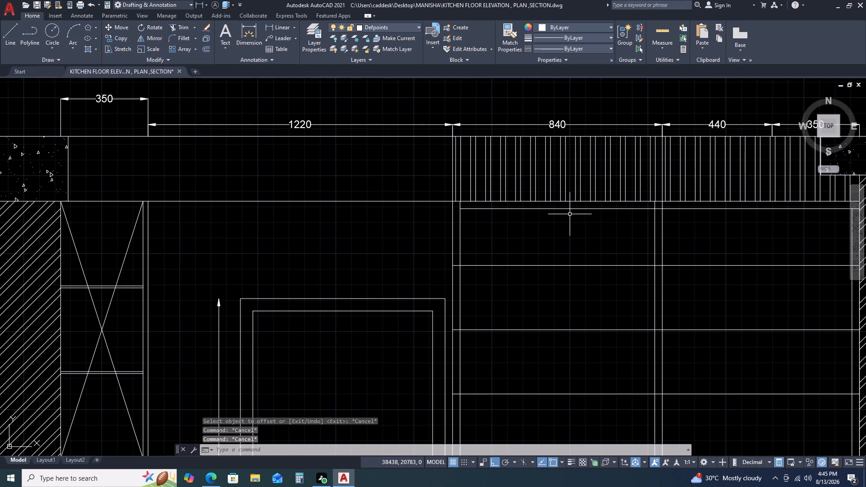
pyautogui.press('space')
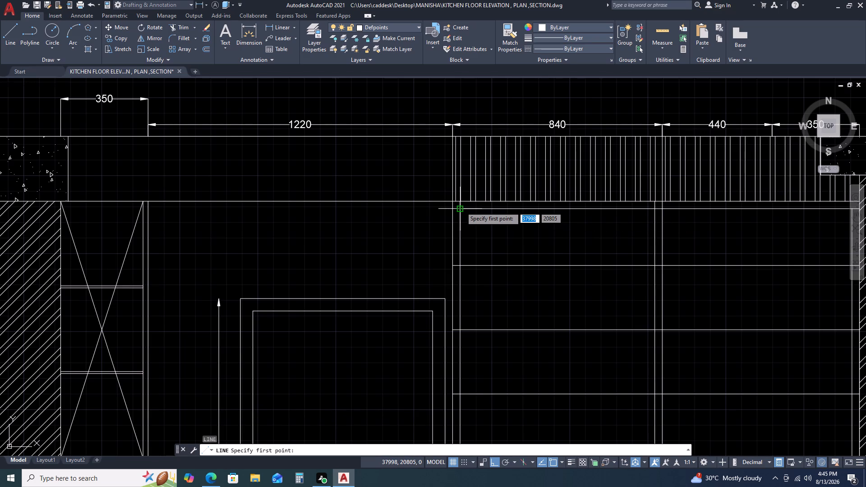
pyautogui.click(461, 207)
pyautogui.click(655, 211)
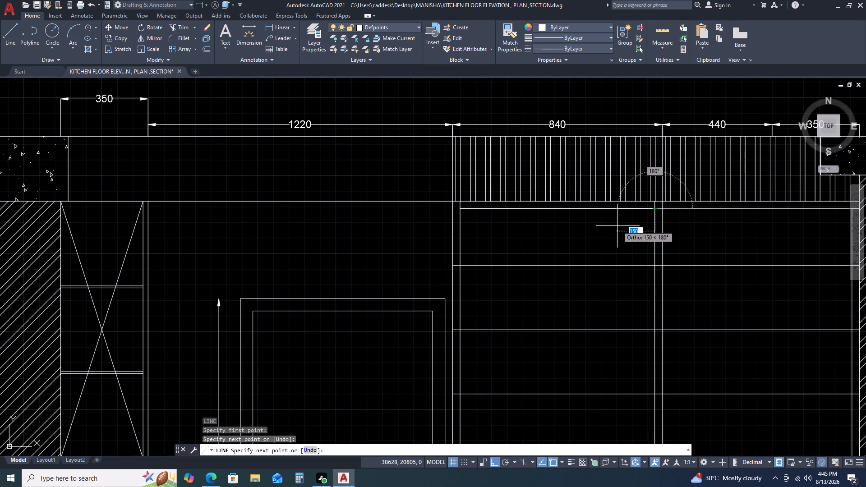
pyautogui.press('Escape')
# Draw a vertical line from the midpoint of the new top line down to the shelf unit's bottom edge.
pyautogui.press('space')
pyautogui.click(560, 209)
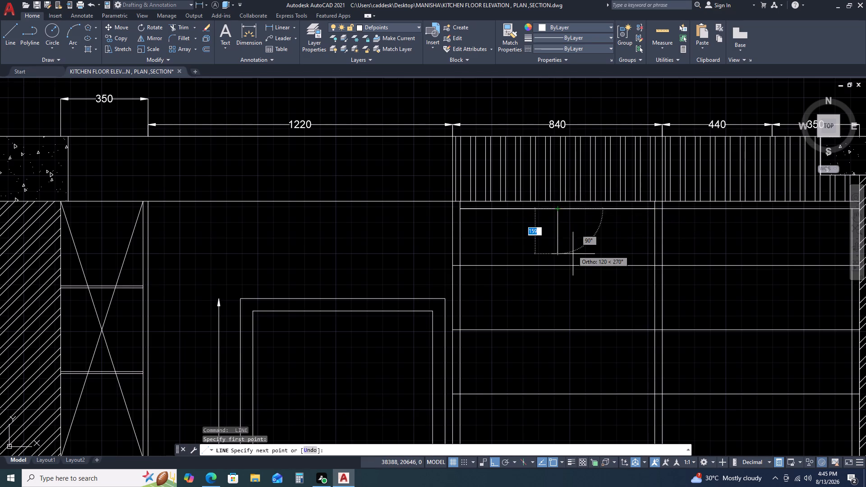
pyautogui.scroll(-3, 573, 256)
pyautogui.scroll(3, 568, 303)
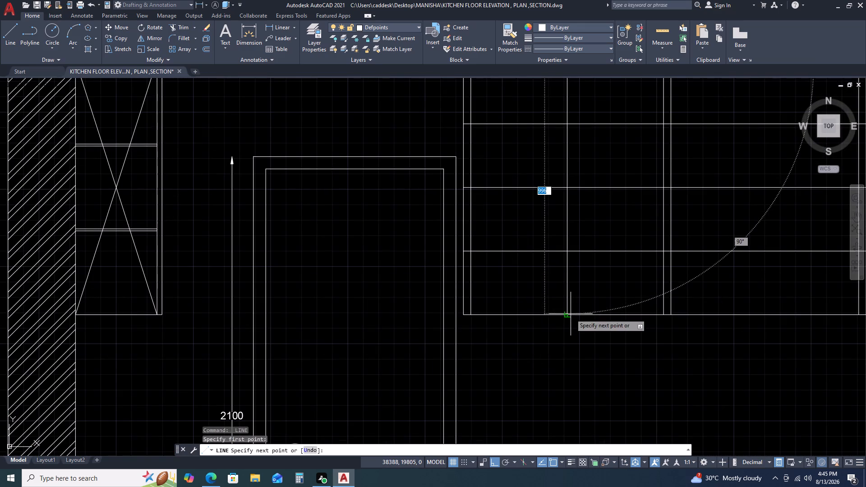
pyautogui.click(571, 314)
pyautogui.press('Escape')
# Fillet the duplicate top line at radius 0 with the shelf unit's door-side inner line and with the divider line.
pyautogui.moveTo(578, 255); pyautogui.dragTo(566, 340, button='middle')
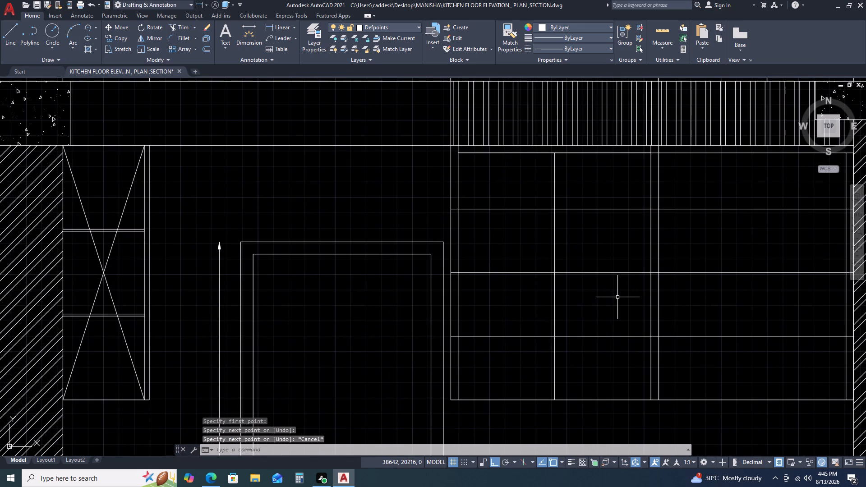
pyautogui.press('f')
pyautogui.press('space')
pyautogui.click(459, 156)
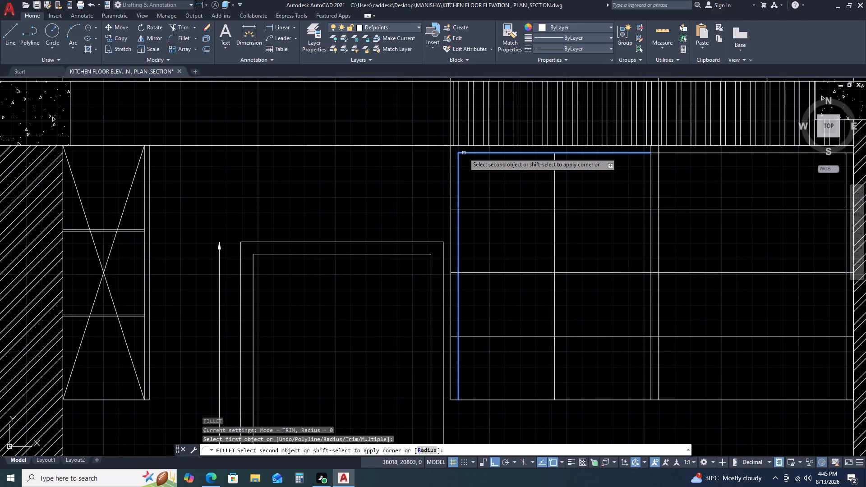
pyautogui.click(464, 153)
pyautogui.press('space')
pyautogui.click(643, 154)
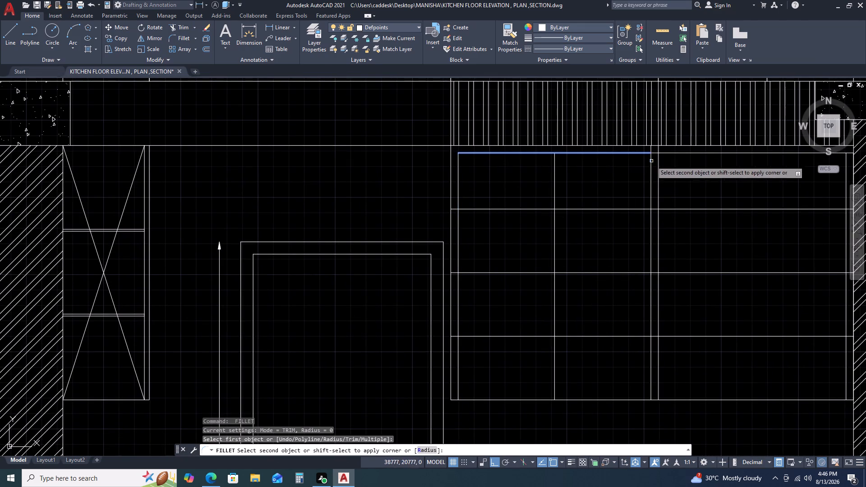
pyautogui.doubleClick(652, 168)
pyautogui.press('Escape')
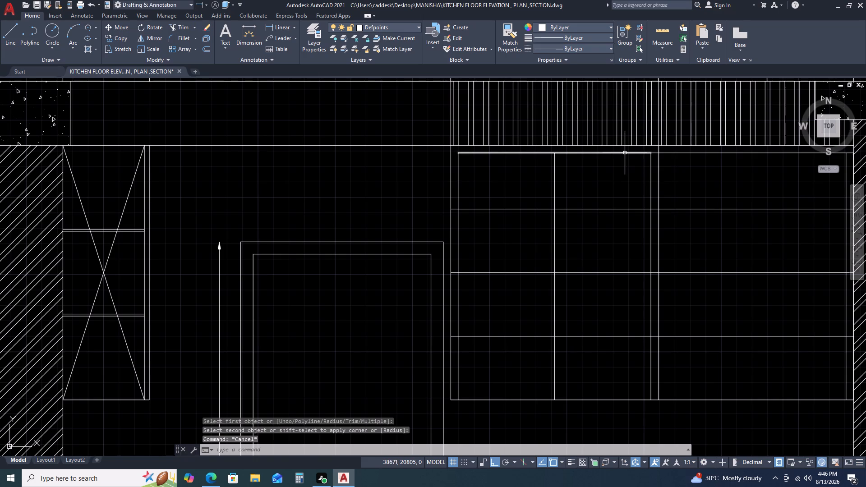
# Delete the duplicate line along the shelf unit's inner top edge between the door-side inner line and the divider.
pyautogui.click(625, 153)
pyautogui.press('Delete')
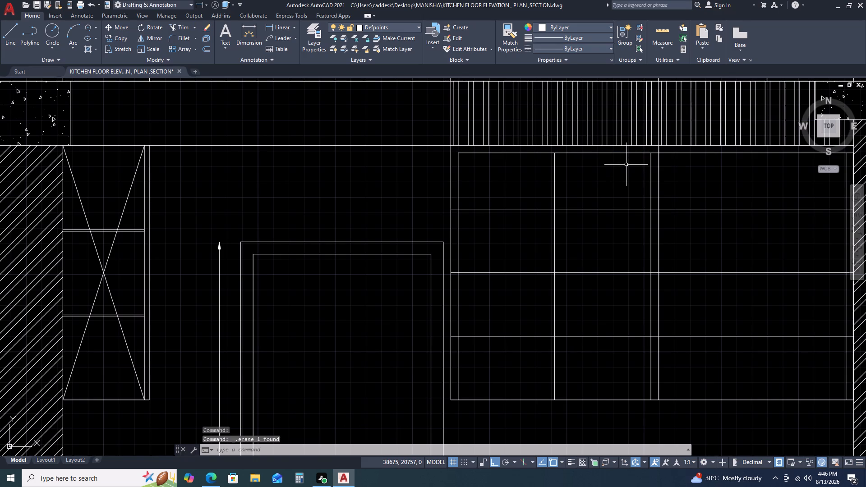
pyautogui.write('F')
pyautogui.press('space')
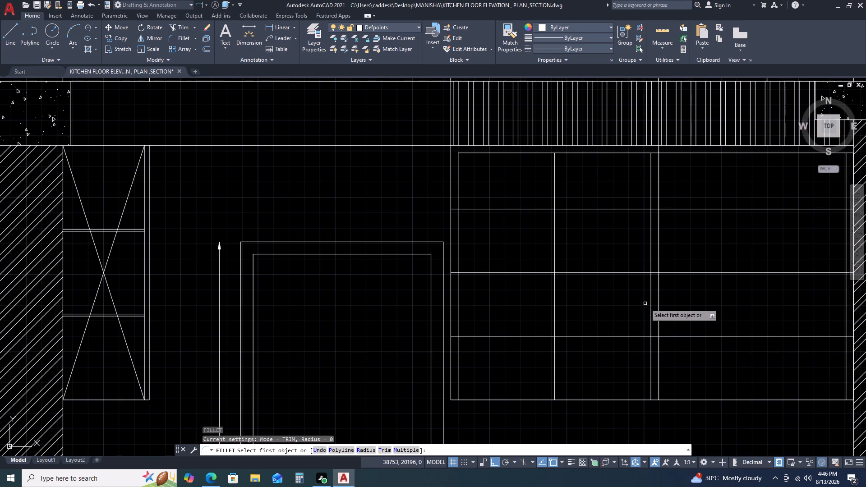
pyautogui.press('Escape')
# Offset the vertical centre line of the shelf unit's door-side bay 2 mm to each side.
pyautogui.click(578, 305)
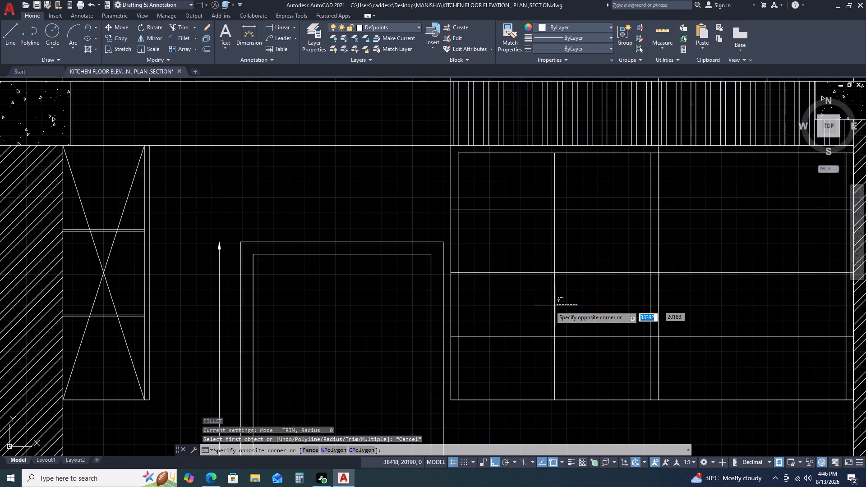
pyautogui.click(540, 307)
pyautogui.write('O')
pyautogui.press('space')
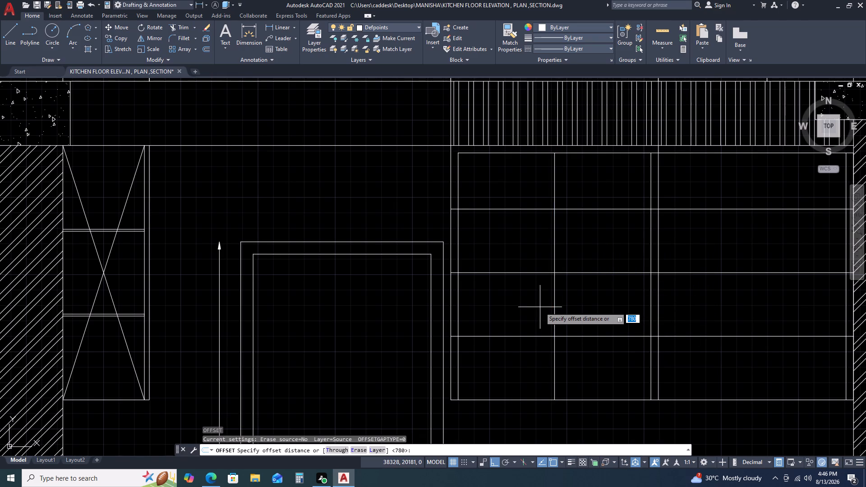
pyautogui.press('2')
pyautogui.press('space')
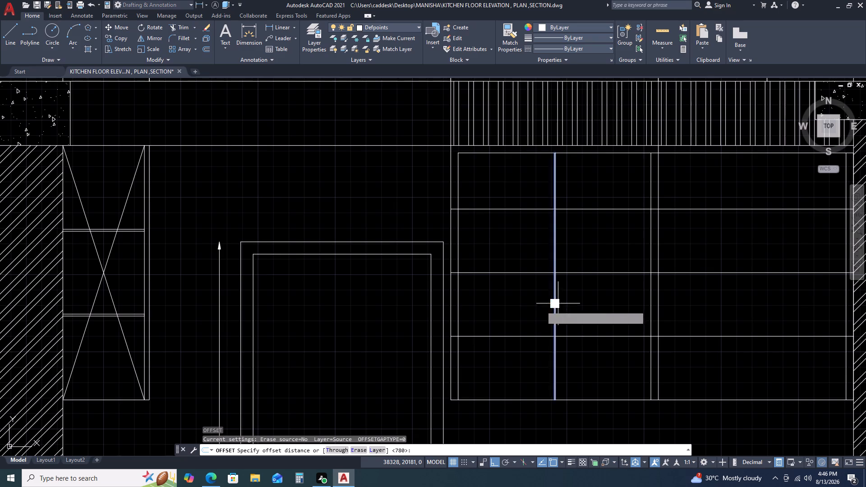
pyautogui.scroll(2, 564, 303)
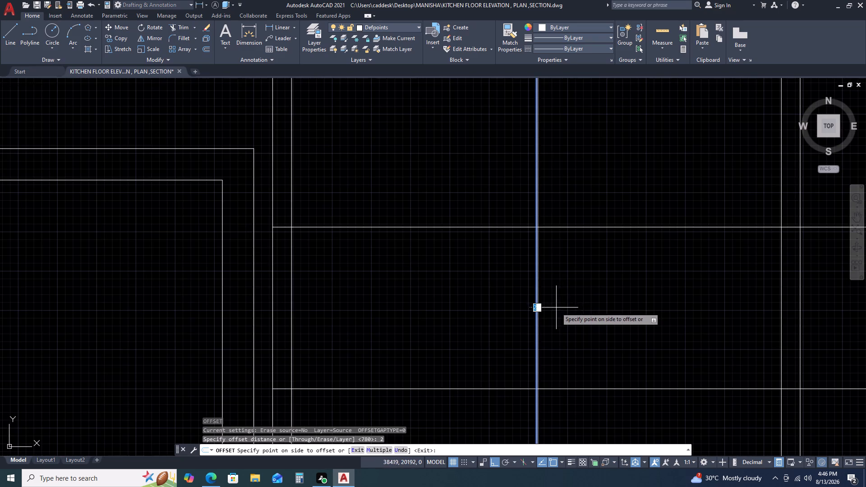
pyautogui.scroll(3, 556, 308)
pyautogui.click(571, 306)
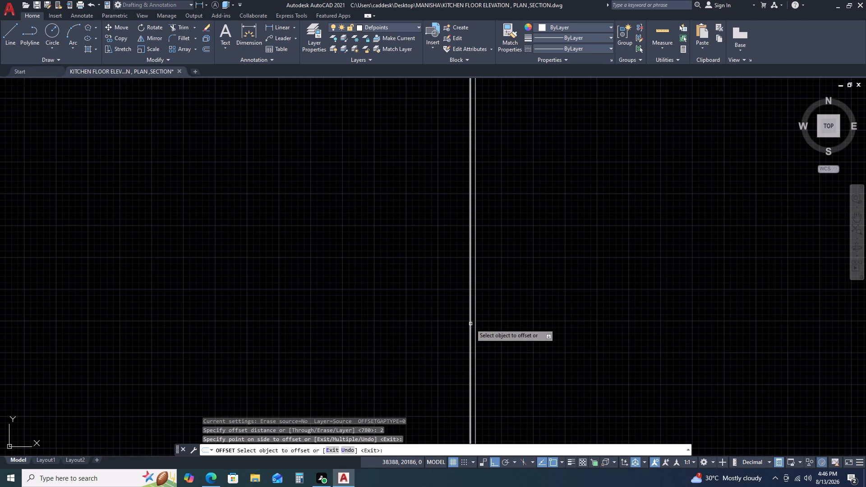
pyautogui.click(470, 324)
pyautogui.moveTo(450, 330); pyautogui.dragTo(446, 330)
# Offset the shelf unit's inner top line, the divider's door-side line and the door-side inner line 2 mm into the bay.
pyautogui.scroll(-4, 599, 310)
pyautogui.scroll(-2, 635, 313)
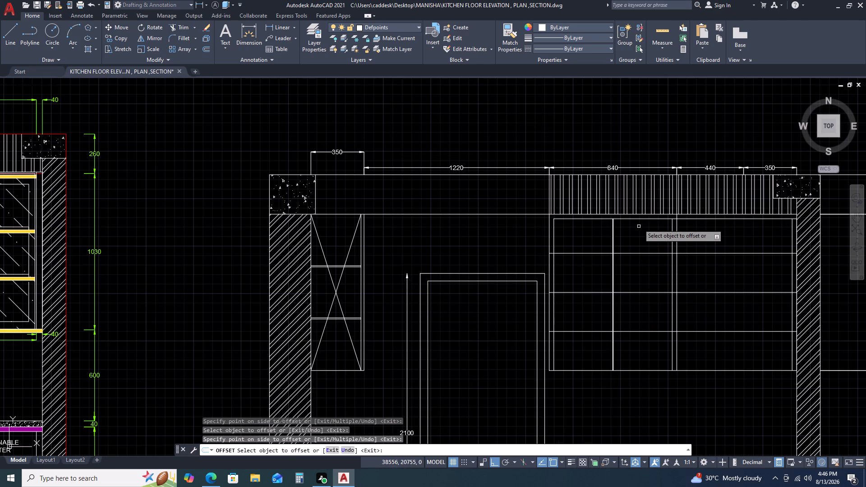
pyautogui.click(640, 220)
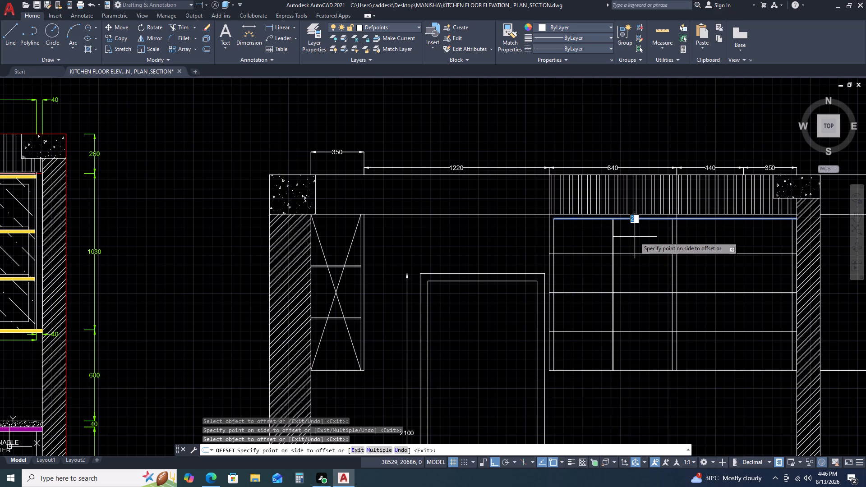
pyautogui.click(634, 237)
pyautogui.scroll(3, 659, 237)
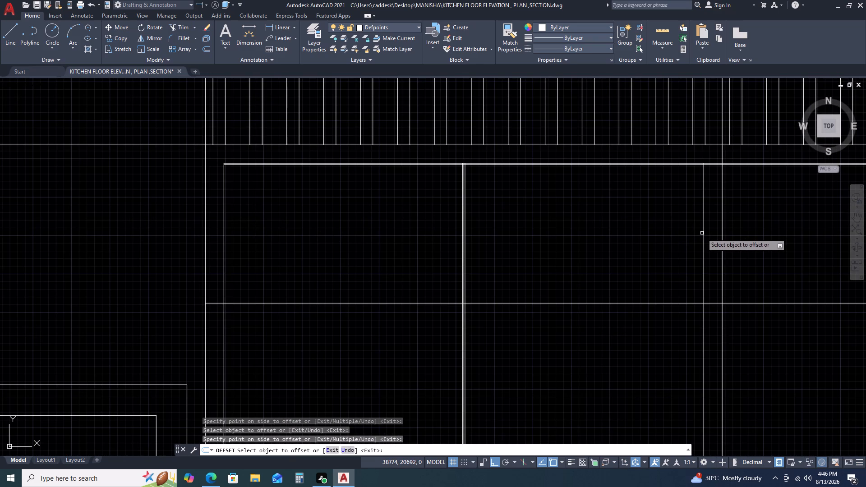
pyautogui.click(704, 246)
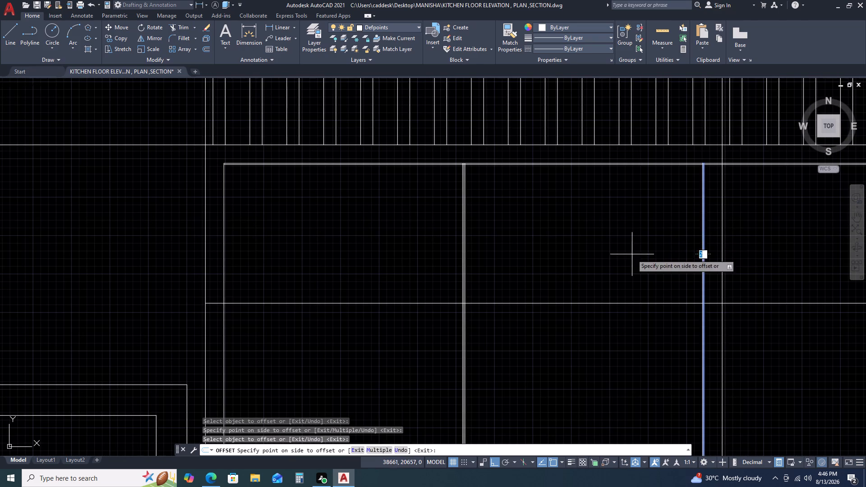
pyautogui.click(632, 254)
pyautogui.click(223, 230)
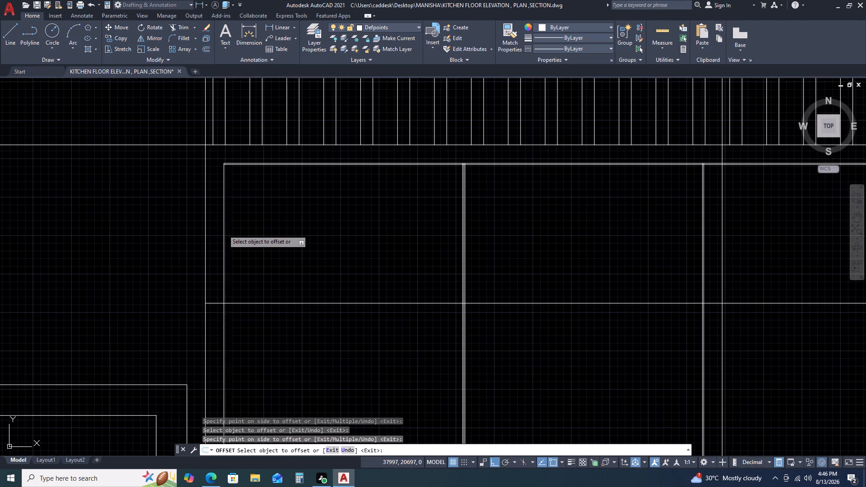
pyautogui.click(279, 241)
pyautogui.press('Escape')
# Delete the original centre line between the two offset vertical lines in the door-side bay.
pyautogui.scroll(2, 474, 166)
pyautogui.scroll(3, 439, 191)
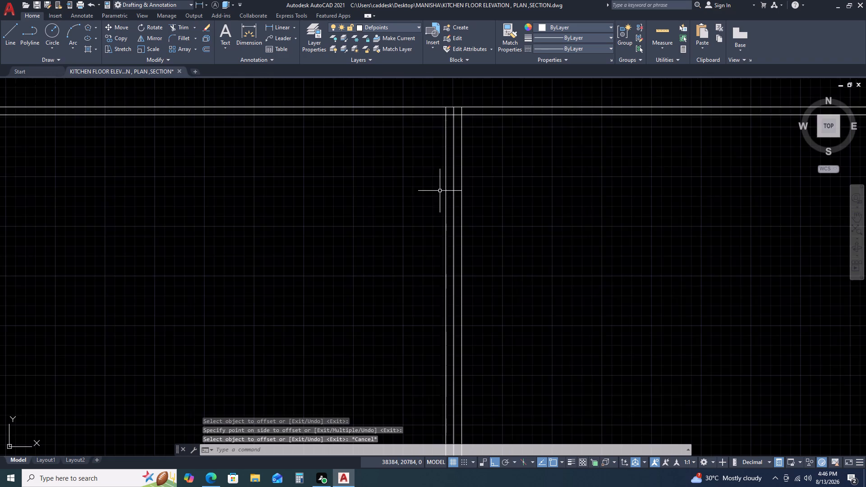
pyautogui.click(463, 184)
pyautogui.click(456, 195)
pyautogui.press('Delete')
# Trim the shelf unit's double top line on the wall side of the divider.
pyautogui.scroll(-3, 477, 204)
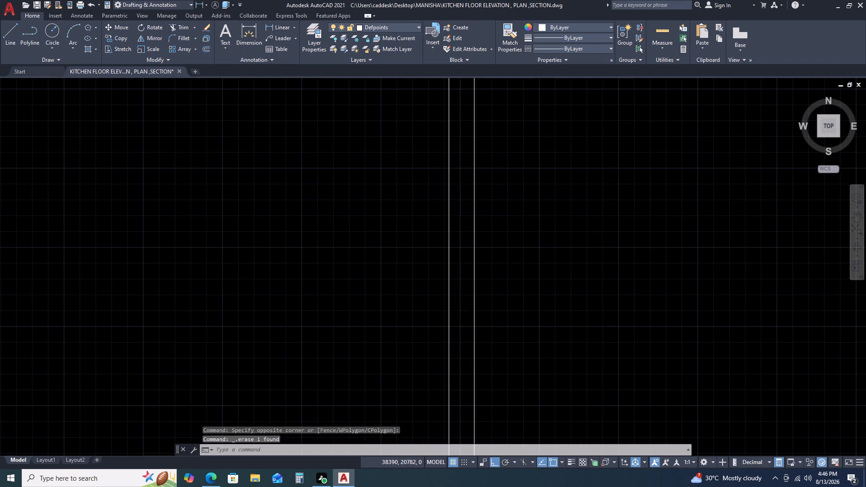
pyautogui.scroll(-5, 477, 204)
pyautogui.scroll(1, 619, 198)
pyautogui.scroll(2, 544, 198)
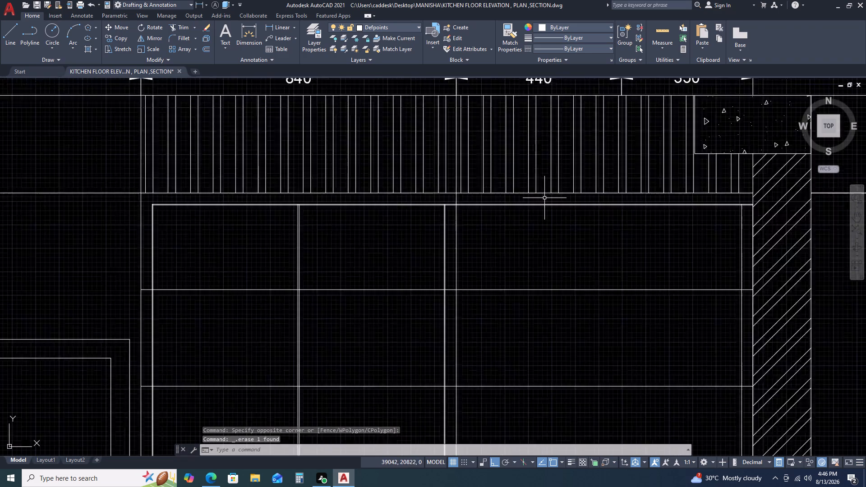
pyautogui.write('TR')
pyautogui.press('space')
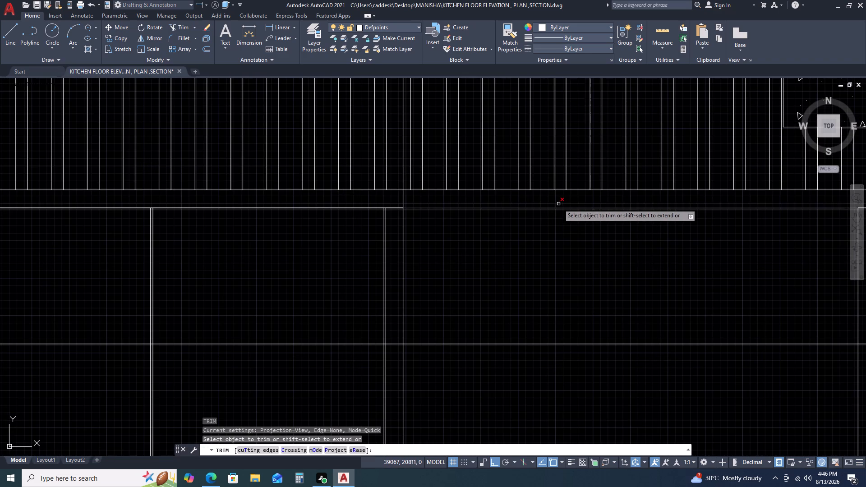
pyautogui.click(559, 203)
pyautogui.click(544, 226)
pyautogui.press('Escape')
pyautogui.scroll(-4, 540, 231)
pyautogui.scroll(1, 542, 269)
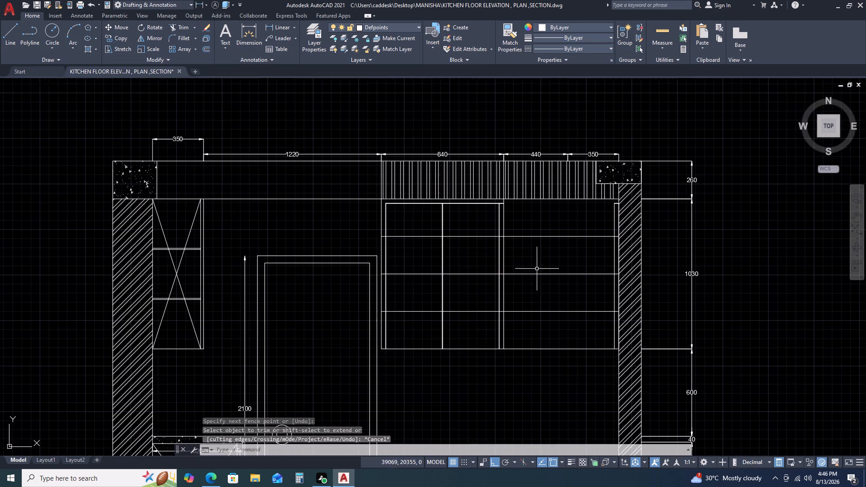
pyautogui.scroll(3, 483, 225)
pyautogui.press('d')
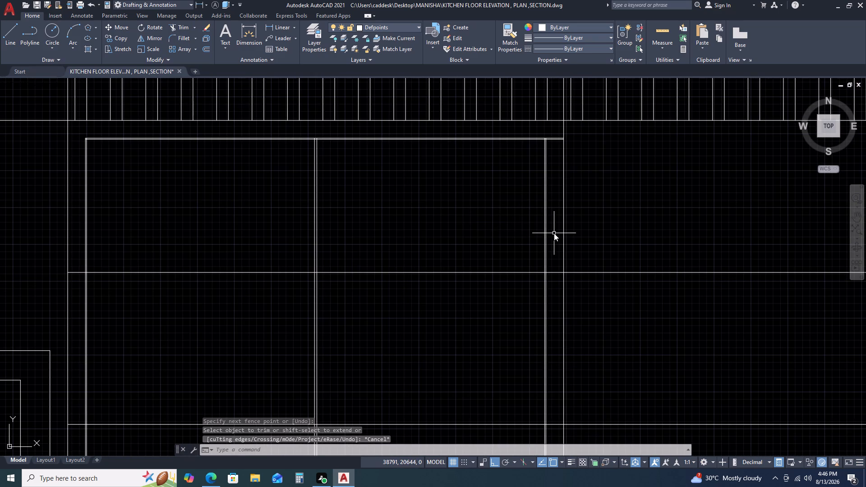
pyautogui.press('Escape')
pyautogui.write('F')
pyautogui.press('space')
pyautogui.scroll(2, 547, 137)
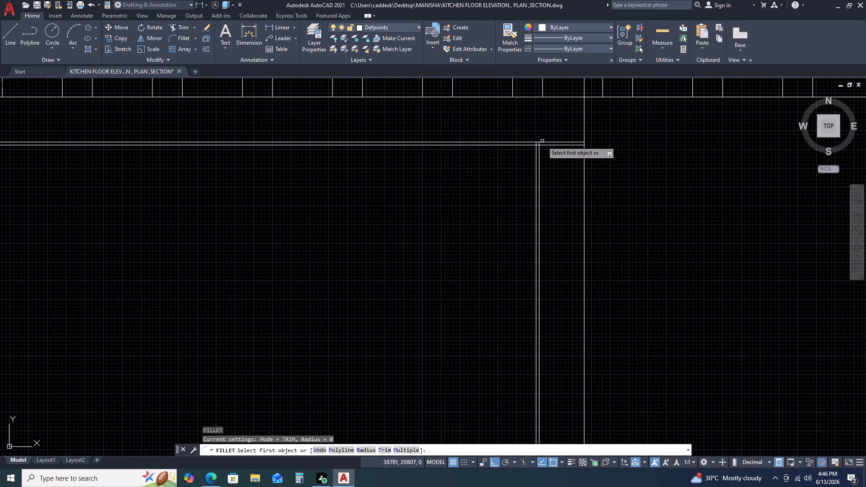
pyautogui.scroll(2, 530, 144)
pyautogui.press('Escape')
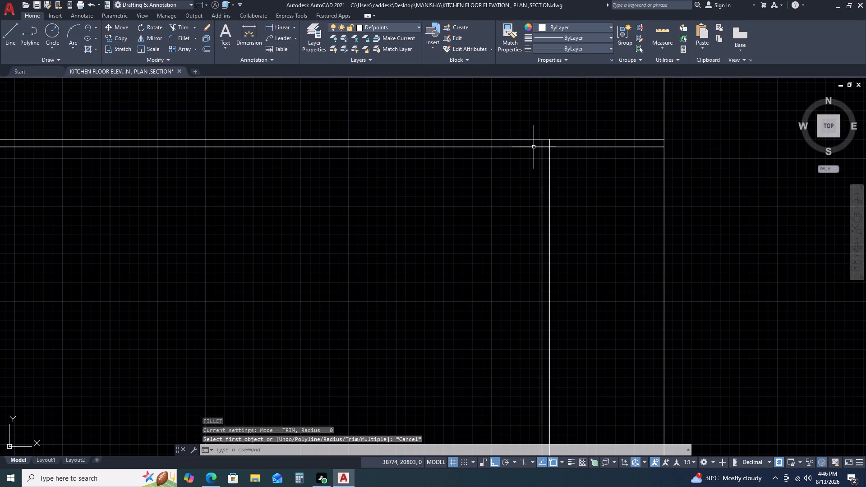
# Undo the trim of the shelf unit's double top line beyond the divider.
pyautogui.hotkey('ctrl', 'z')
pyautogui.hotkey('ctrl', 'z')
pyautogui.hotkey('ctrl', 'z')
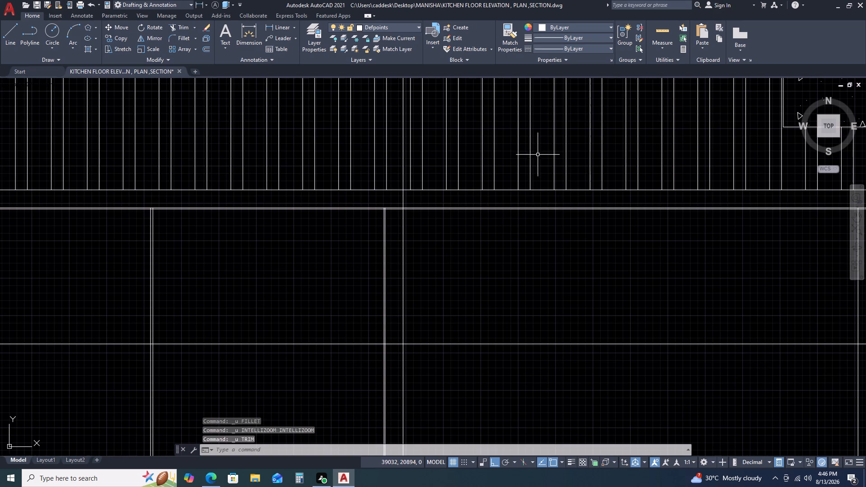
# Fillet the inner and outer pairs of top and divider lines into square corners with radius 0 at the bay's divider side.
pyautogui.write('F')
pyautogui.press('space')
pyautogui.scroll(2, 396, 206)
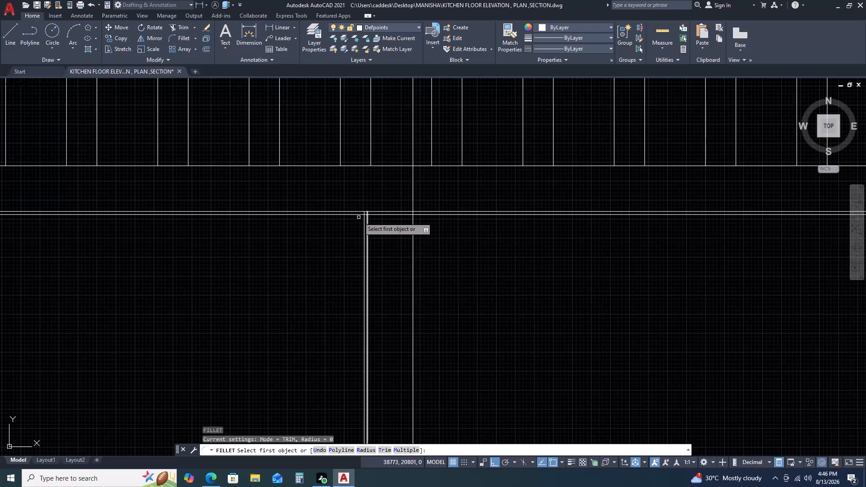
pyautogui.click(360, 214)
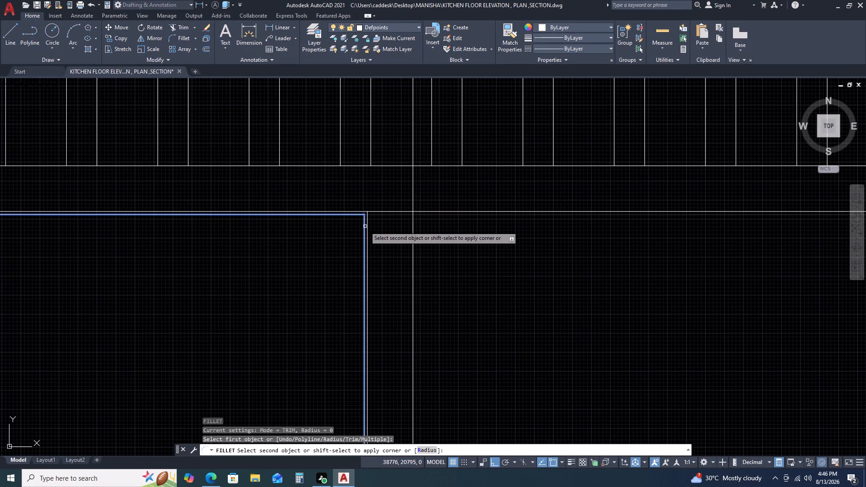
pyautogui.click(365, 226)
pyautogui.press('space')
pyautogui.click(361, 209)
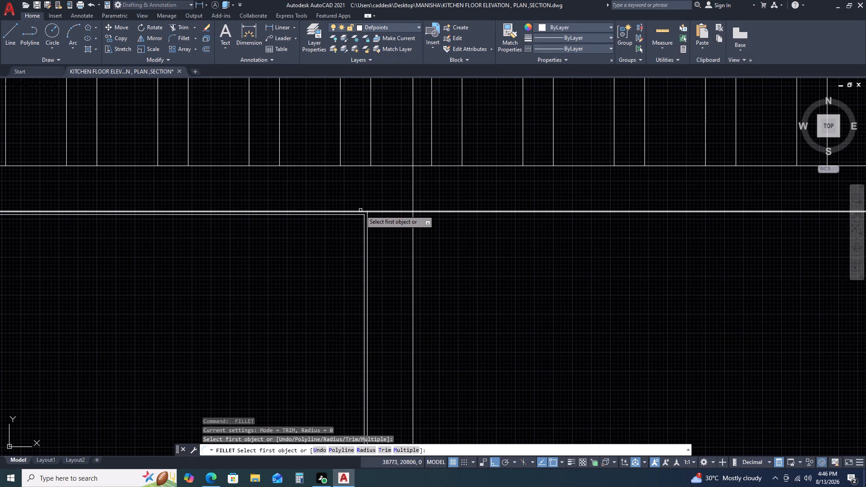
pyautogui.click(360, 211)
pyautogui.click(368, 224)
pyautogui.scroll(-5, 528, 204)
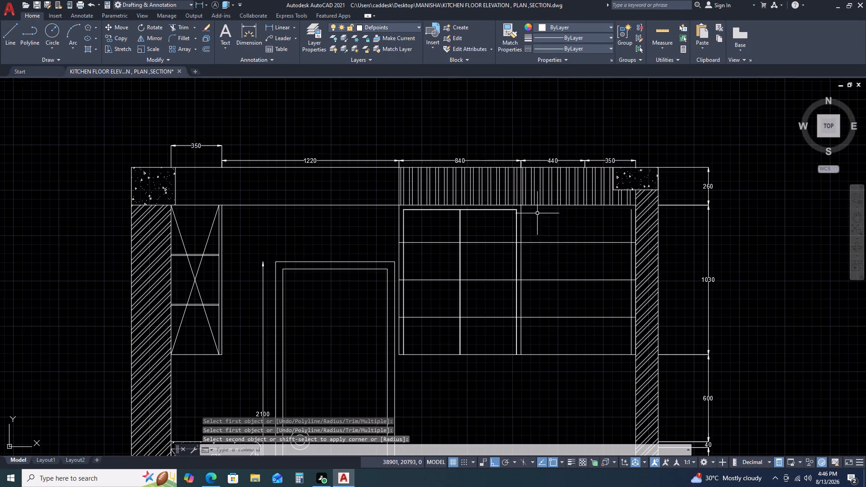
# Fillet the inner offset top line with the inner offset side line at radius 0 at the bay's door-side top corner.
pyautogui.press('space')
pyautogui.scroll(3, 400, 215)
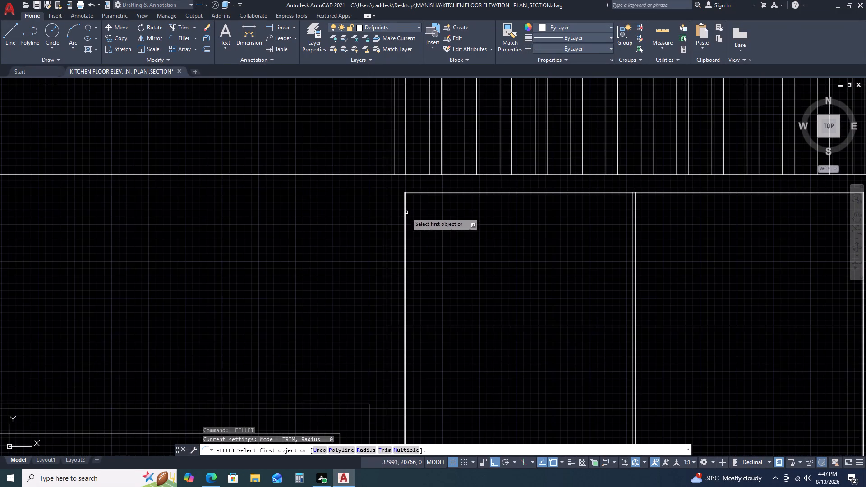
pyautogui.scroll(3, 412, 195)
pyautogui.click(410, 190)
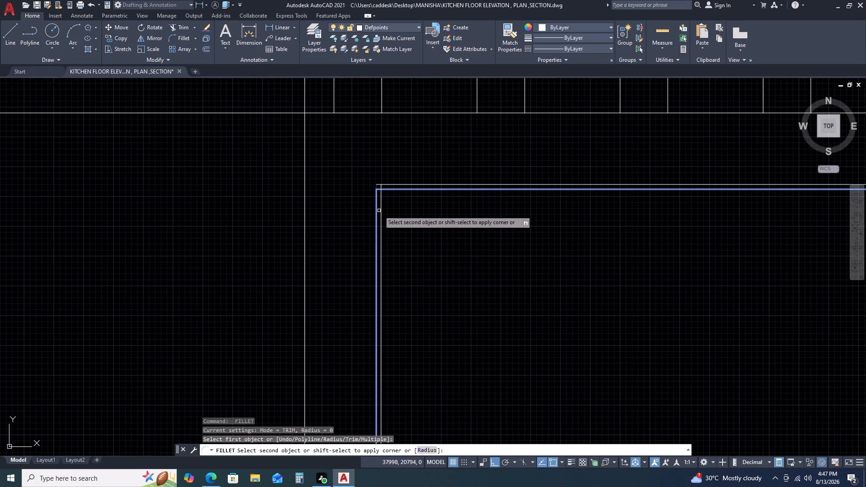
pyautogui.click(381, 211)
pyautogui.scroll(-3, 402, 253)
pyautogui.press('Escape')
# Examine the door-side bay's double outline along the shelf unit's bottom edge and at the top corner beside the divider.
pyautogui.scroll(-2, 530, 249)
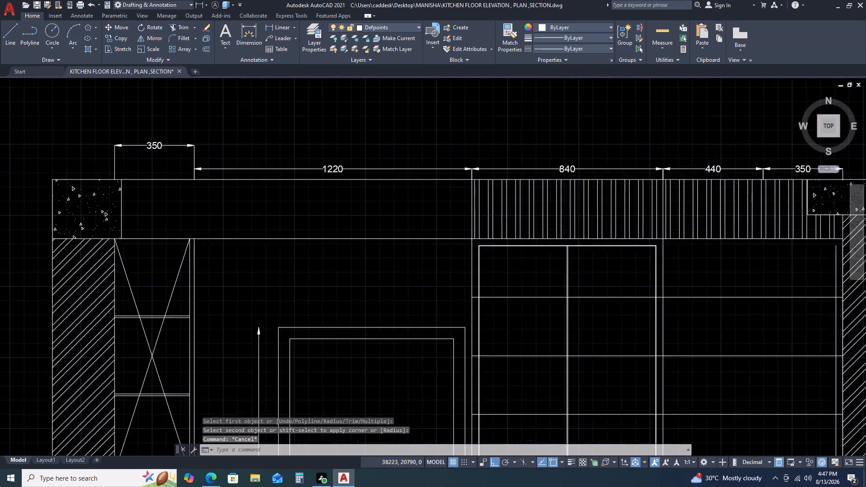
pyautogui.scroll(-1, 530, 249)
pyautogui.moveTo(626, 294); pyautogui.dragTo(593, 238, button='middle')
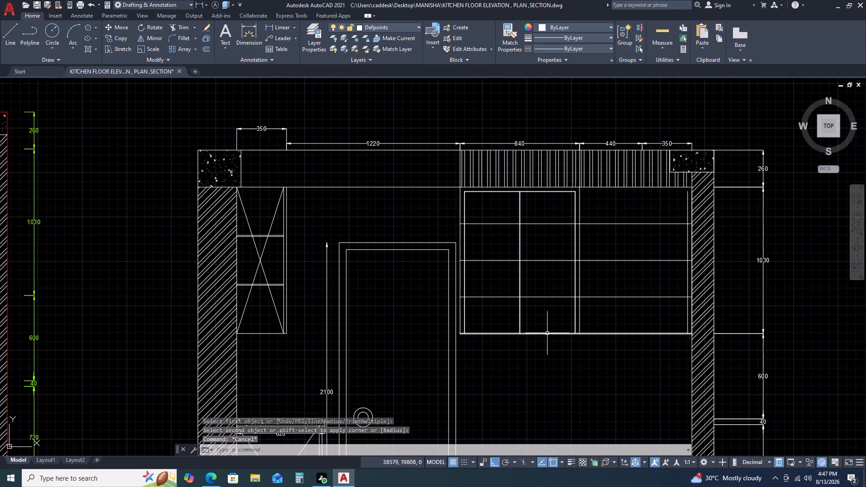
pyautogui.scroll(4, 583, 325)
pyautogui.scroll(-3, 564, 333)
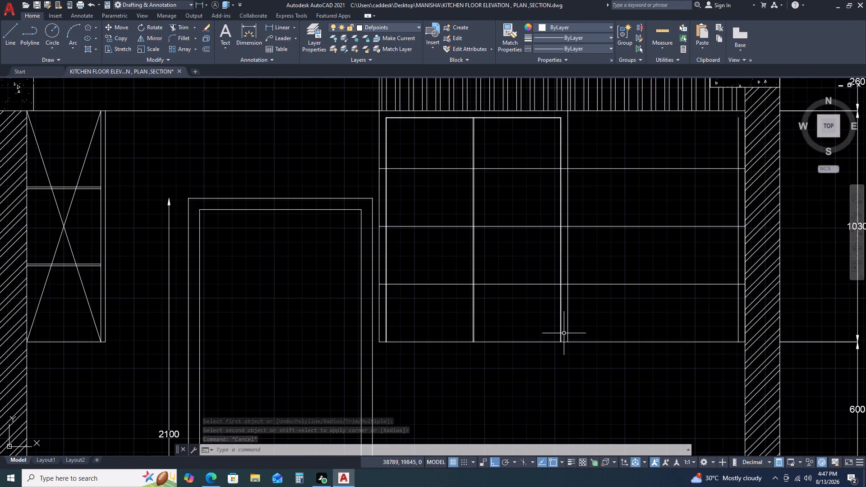
pyautogui.scroll(3, 551, 124)
pyautogui.moveTo(561, 150); pyautogui.dragTo(562, 165, button='middle')
pyautogui.middleClick(562, 175)
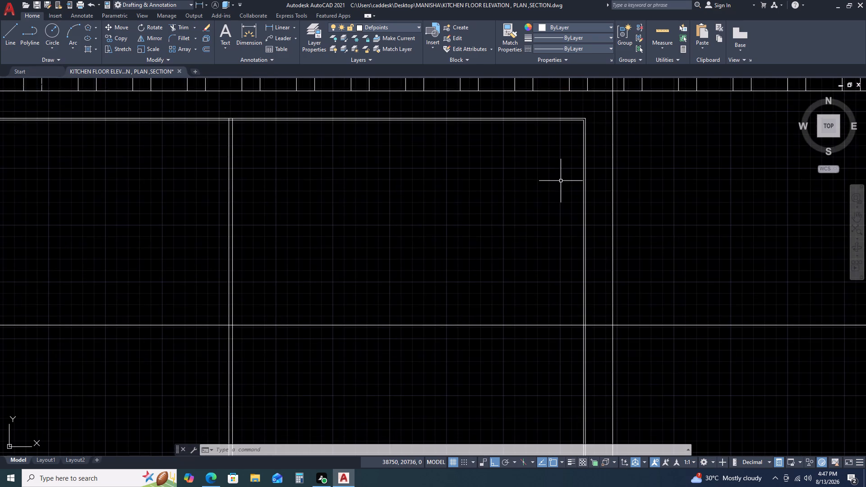
# Fillet the wall-side bay's inner top line with the adjacent divider line at radius 0 into a square corner.
pyautogui.scroll(-2, 561, 184)
pyautogui.scroll(2, 399, 158)
pyautogui.press('space')
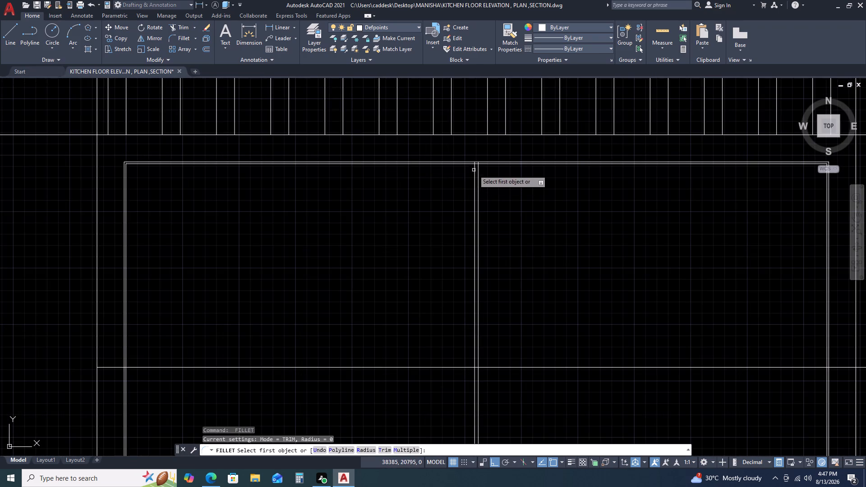
pyautogui.scroll(2, 474, 168)
pyautogui.click(481, 170)
pyautogui.click(490, 158)
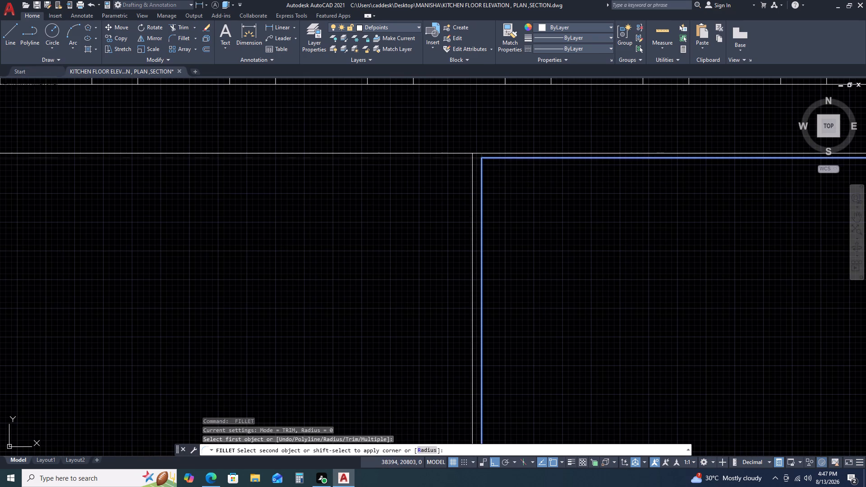
pyautogui.scroll(-2, 490, 169)
pyautogui.press('Escape')
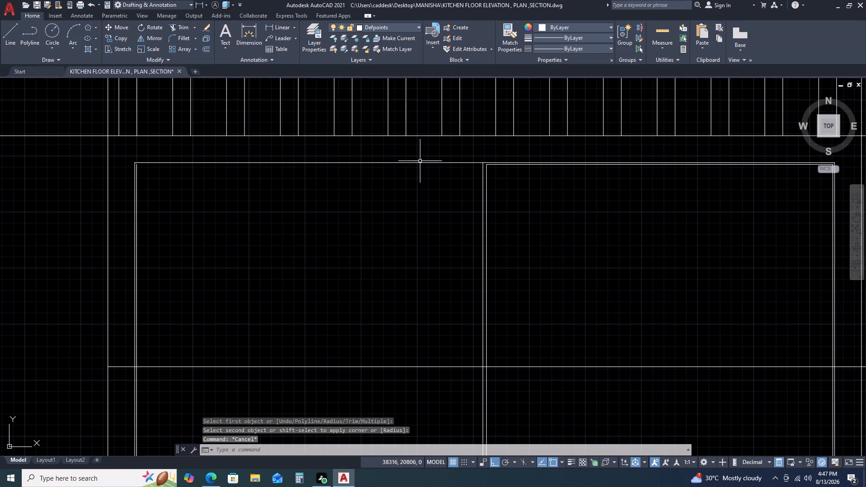
# Draw a horizontal line across the door-side bay's top, from the inner side line's top corner to the divider line.
pyautogui.press('l')
pyautogui.press('space')
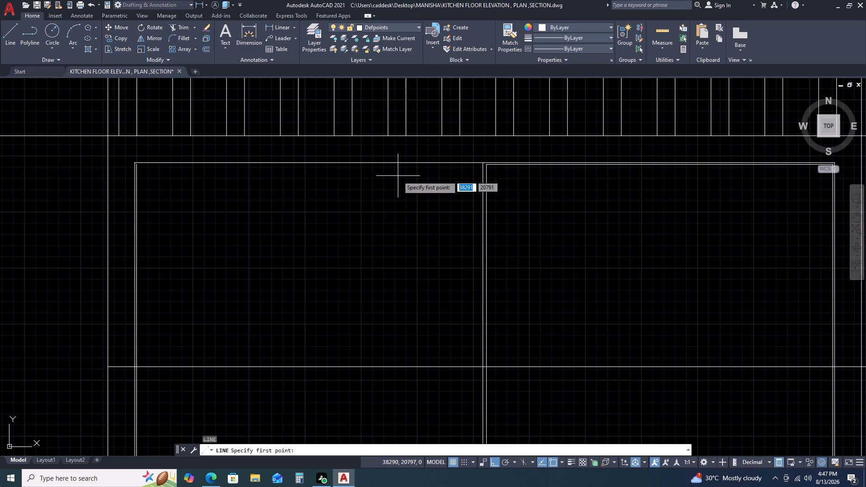
pyautogui.scroll(2, 153, 164)
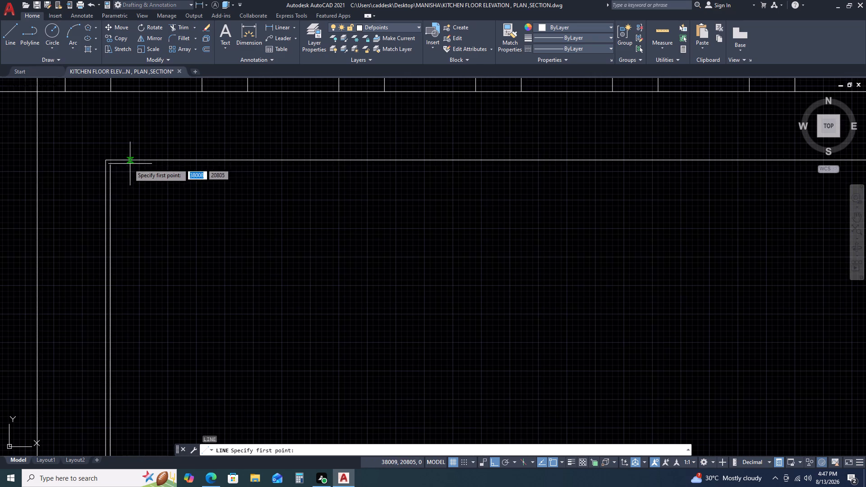
pyautogui.click(111, 165)
pyautogui.scroll(-2, 703, 190)
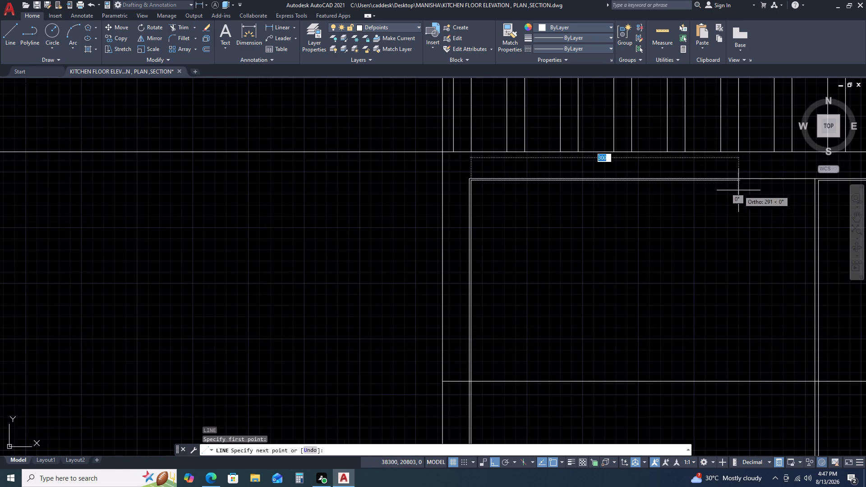
pyautogui.moveTo(796, 187); pyautogui.dragTo(693, 205, button='middle')
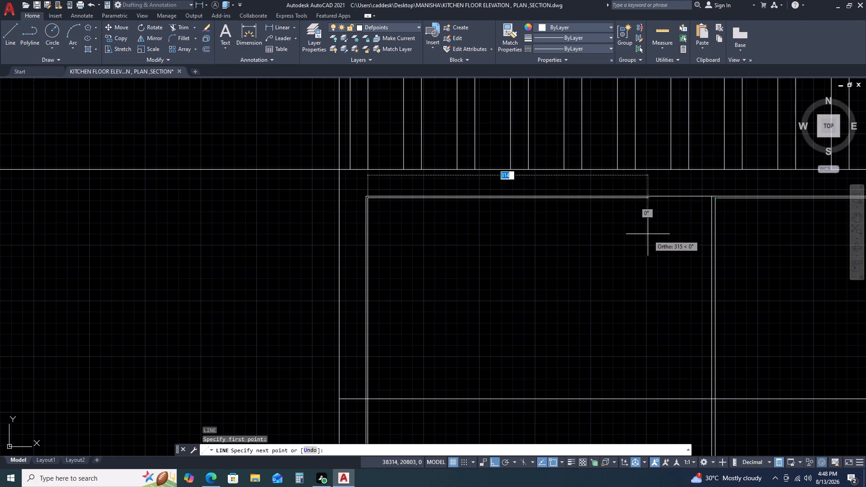
pyautogui.scroll(2, 707, 192)
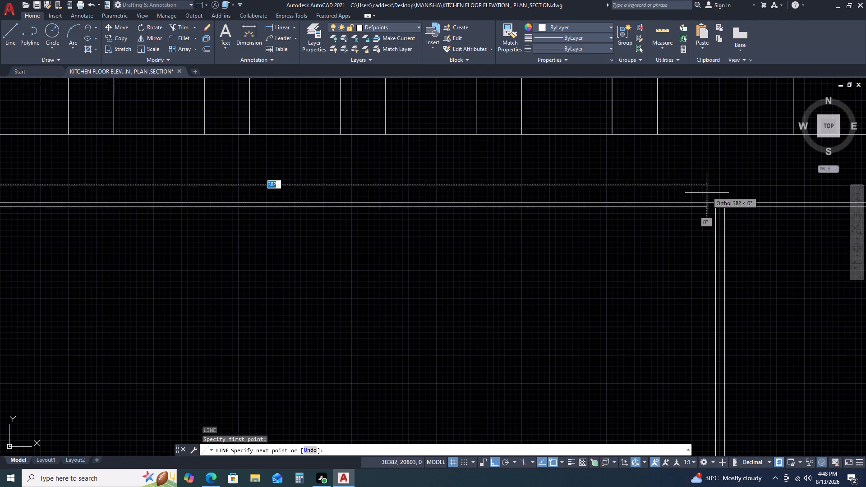
pyautogui.click(717, 207)
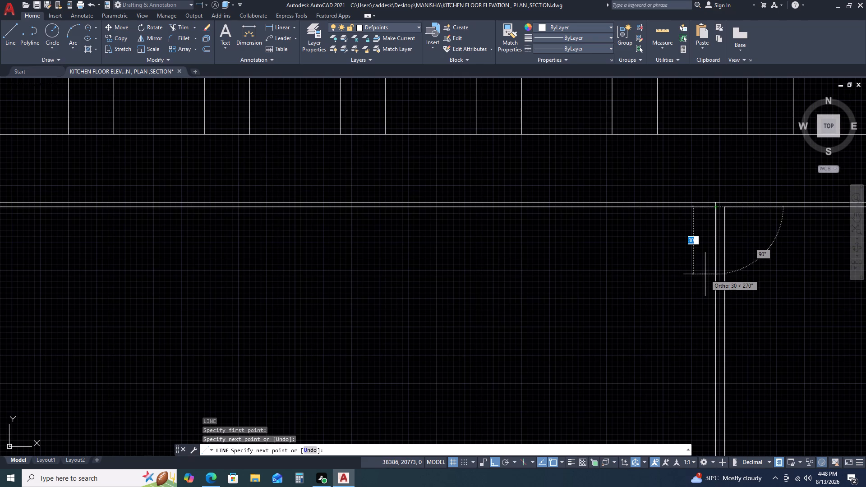
pyautogui.press('Escape')
# Fillet the new inner top line with the divider line at radius 0 in the door-side bay.
pyautogui.write('F')
pyautogui.press('space')
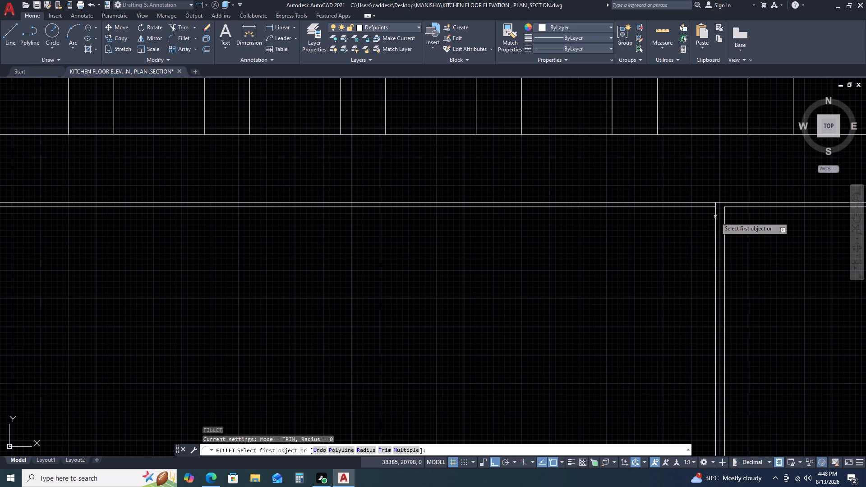
pyautogui.click(715, 216)
pyautogui.click(705, 208)
pyautogui.scroll(-3, 701, 234)
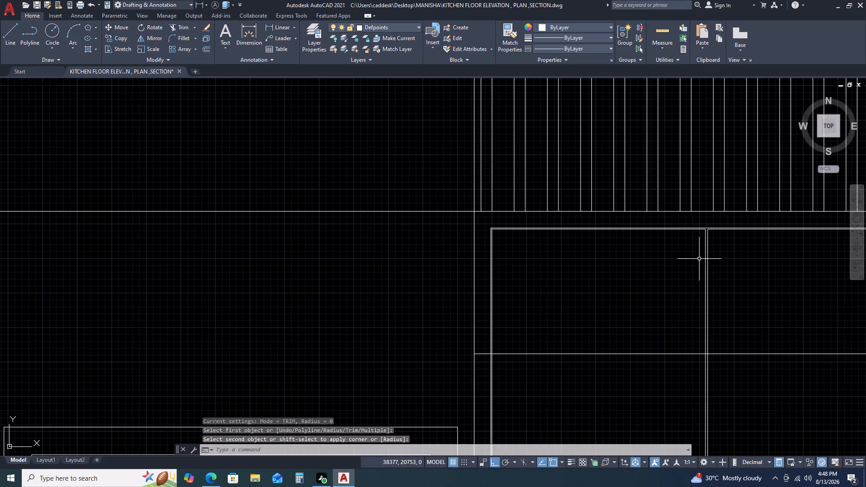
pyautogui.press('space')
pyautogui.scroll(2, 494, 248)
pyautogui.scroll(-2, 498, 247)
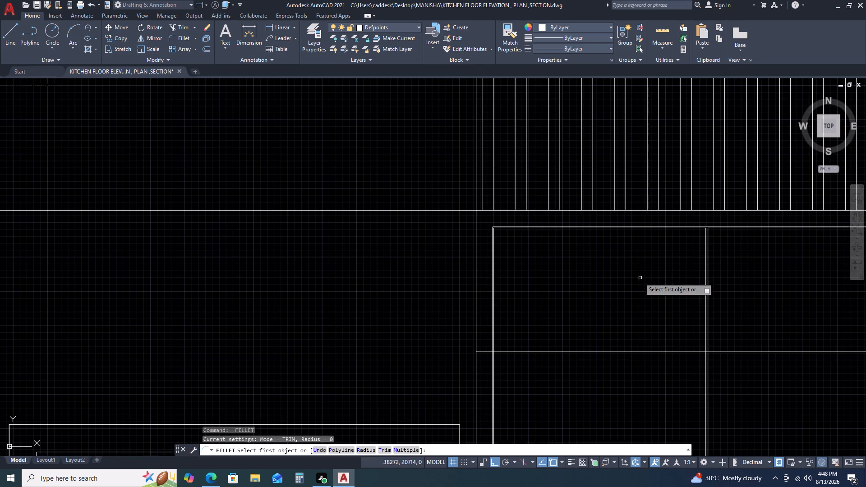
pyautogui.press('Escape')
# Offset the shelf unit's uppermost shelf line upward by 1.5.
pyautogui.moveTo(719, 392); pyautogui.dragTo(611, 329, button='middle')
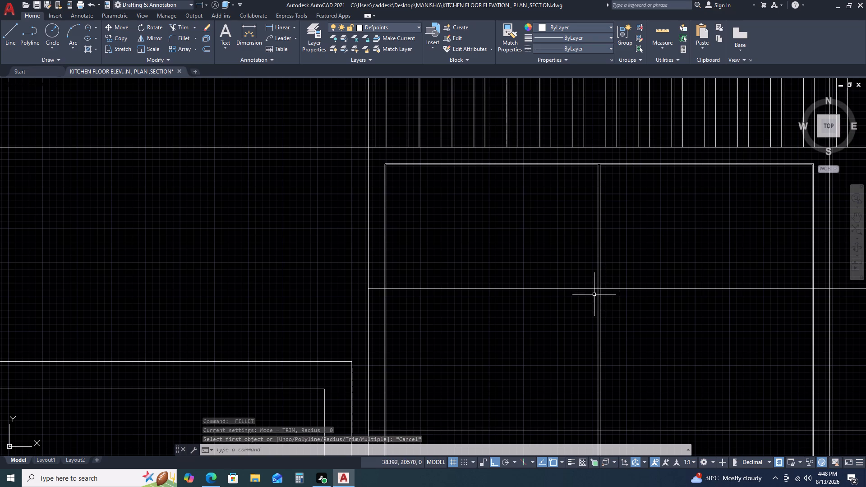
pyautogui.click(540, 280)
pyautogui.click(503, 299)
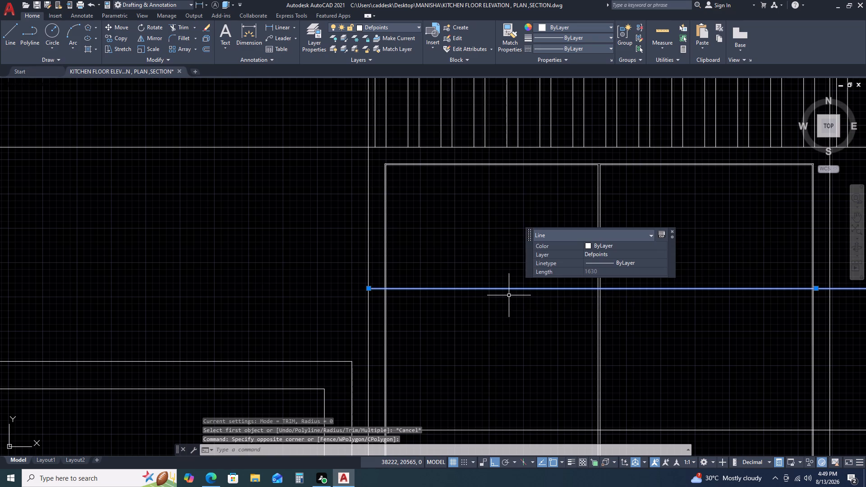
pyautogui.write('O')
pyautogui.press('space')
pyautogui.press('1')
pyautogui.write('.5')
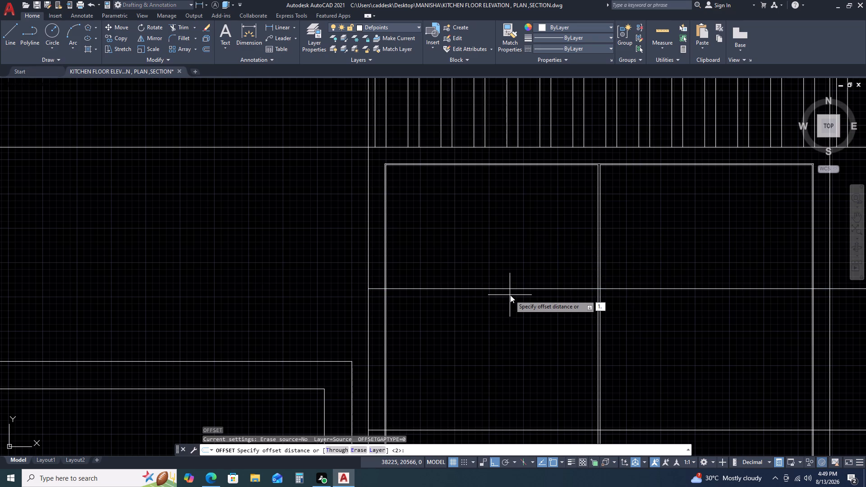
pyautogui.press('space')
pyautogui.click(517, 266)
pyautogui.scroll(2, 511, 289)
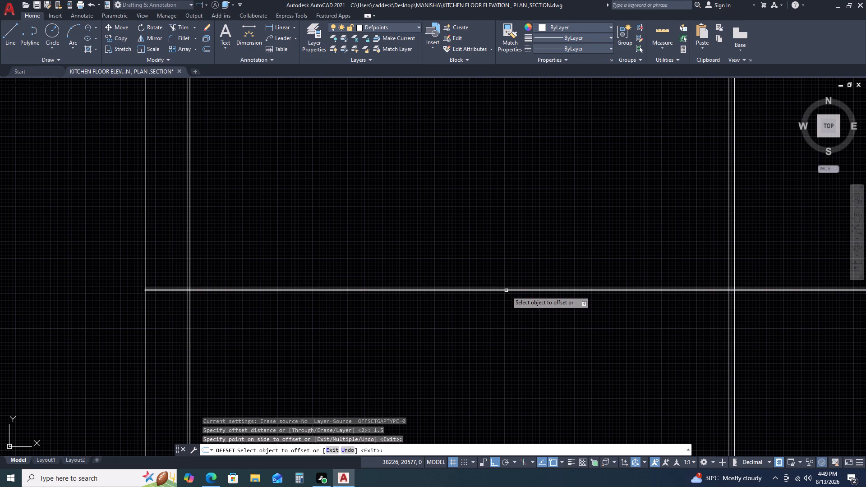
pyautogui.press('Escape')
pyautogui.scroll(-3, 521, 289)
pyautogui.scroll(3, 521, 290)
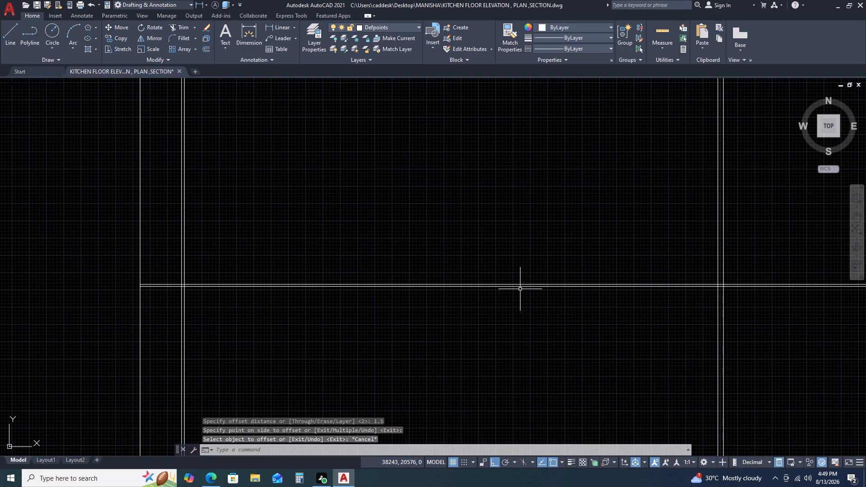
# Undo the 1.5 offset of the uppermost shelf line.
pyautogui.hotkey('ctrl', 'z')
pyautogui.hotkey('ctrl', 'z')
# Offset the shelf unit's uppermost shelf line by 15 both above and below it.
pyautogui.click(518, 288)
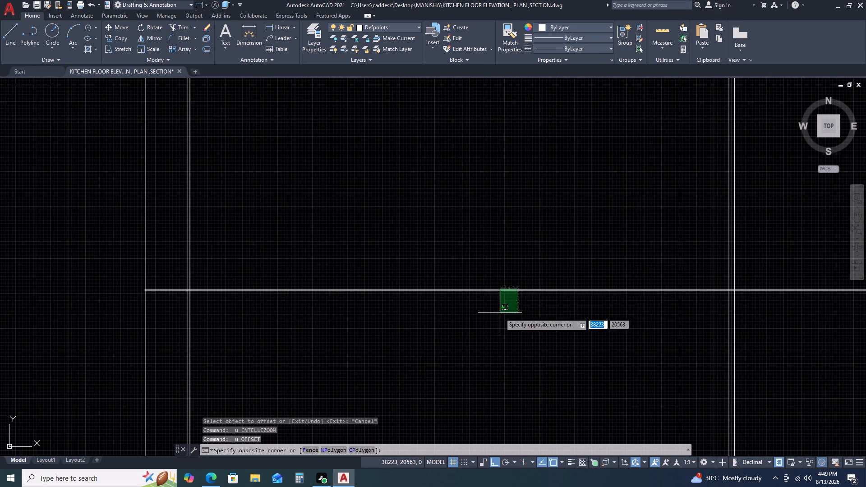
pyautogui.click(500, 313)
pyautogui.write('O')
pyautogui.press('space')
pyautogui.write('15')
pyautogui.press('space')
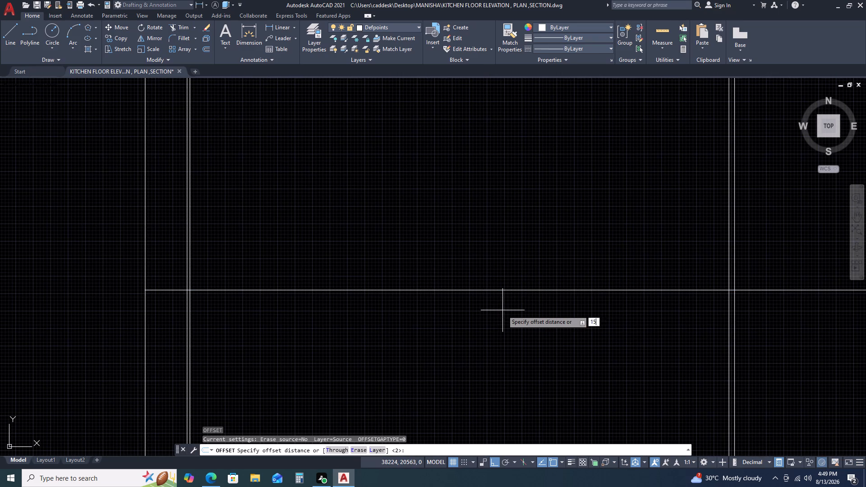
pyautogui.click(506, 226)
pyautogui.click(499, 288)
pyautogui.click(498, 319)
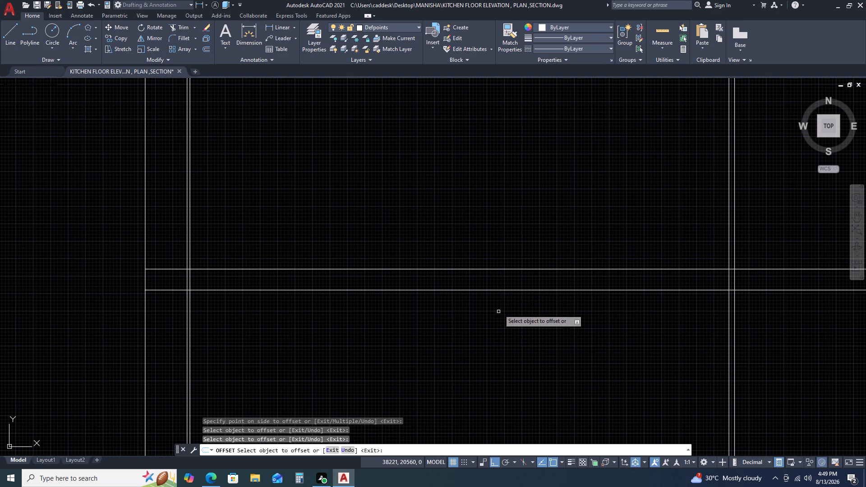
pyautogui.click(509, 290)
pyautogui.click(507, 312)
pyautogui.scroll(-1, 507, 312)
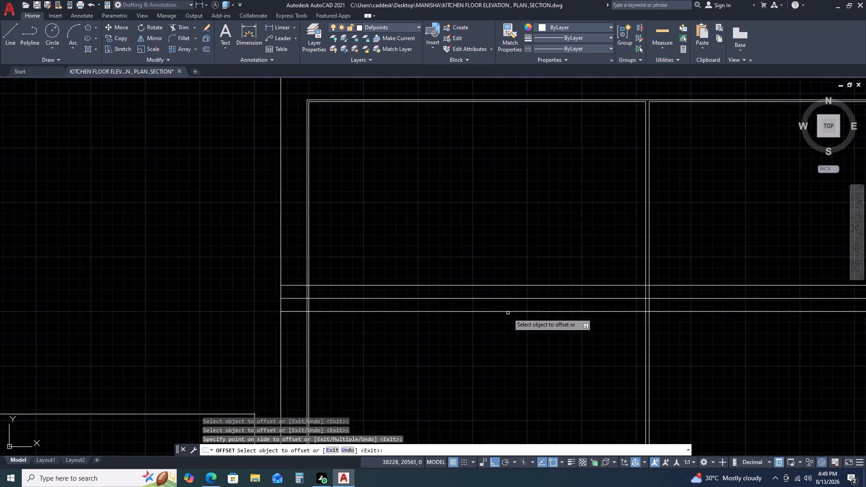
# Offset the middle and lowest shelf lines of the shelf unit by 15 both above and below each line.
pyautogui.scroll(-1, 508, 313)
pyautogui.moveTo(527, 333); pyautogui.dragTo(517, 216, button='middle')
pyautogui.scroll(-2, 584, 289)
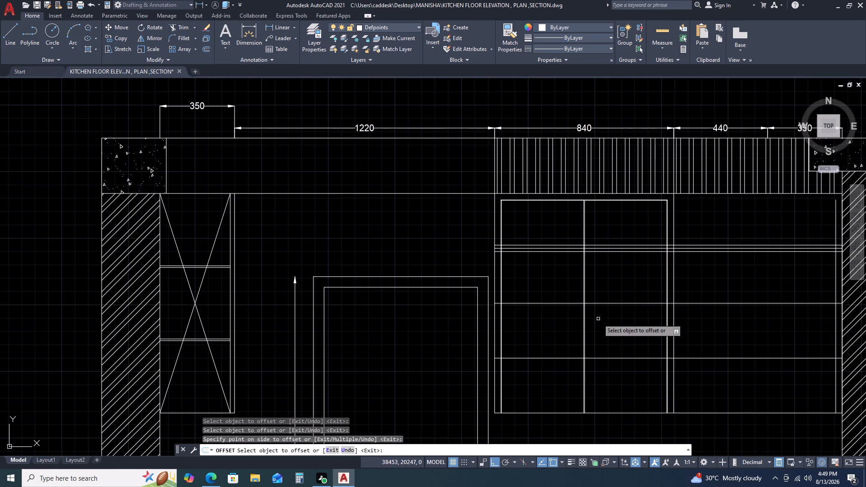
pyautogui.moveTo(598, 318); pyautogui.dragTo(580, 248, button='middle')
pyautogui.moveTo(577, 241); pyautogui.dragTo(572, 225, button='middle')
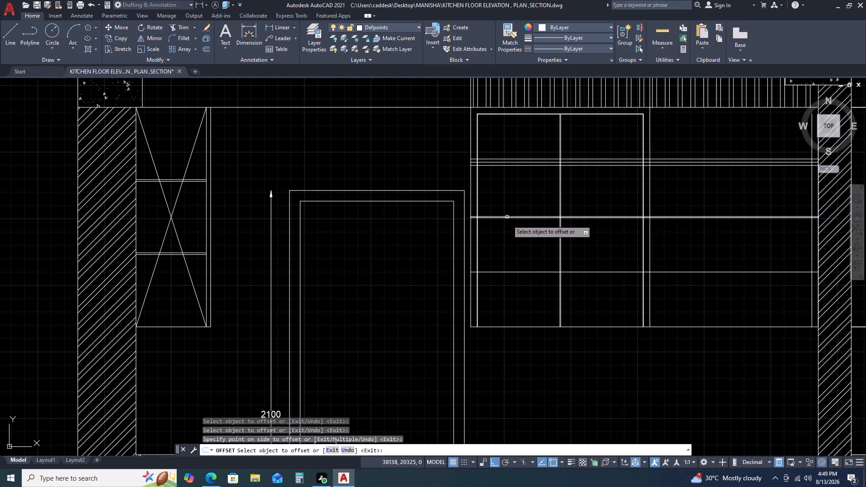
pyautogui.click(513, 216)
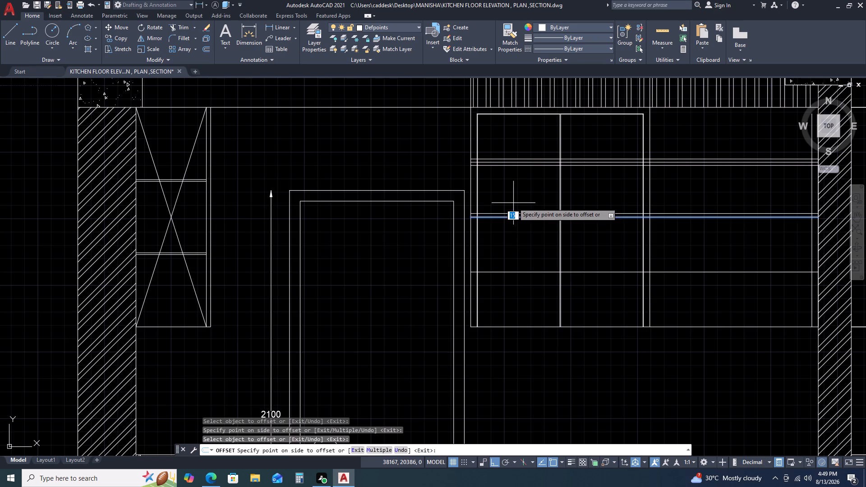
pyautogui.click(513, 203)
pyautogui.click(511, 217)
pyautogui.click(510, 228)
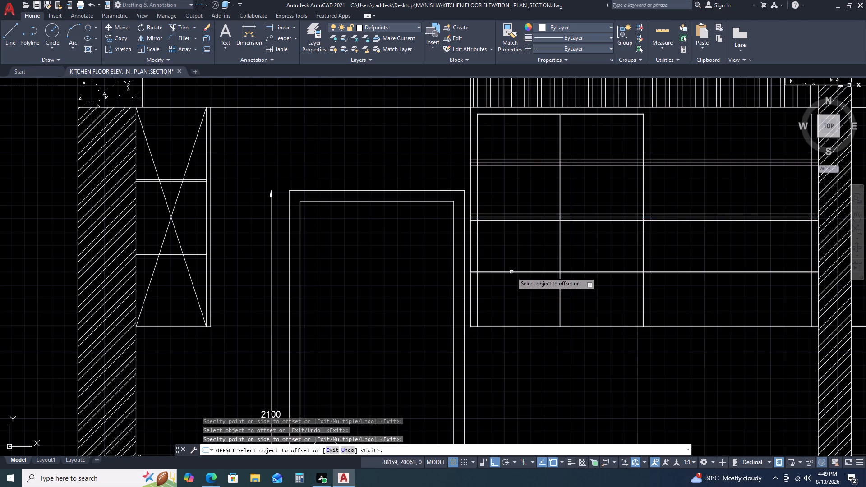
pyautogui.click(511, 271)
pyautogui.click(522, 252)
pyautogui.click(520, 272)
pyautogui.click(525, 295)
pyautogui.press('Escape')
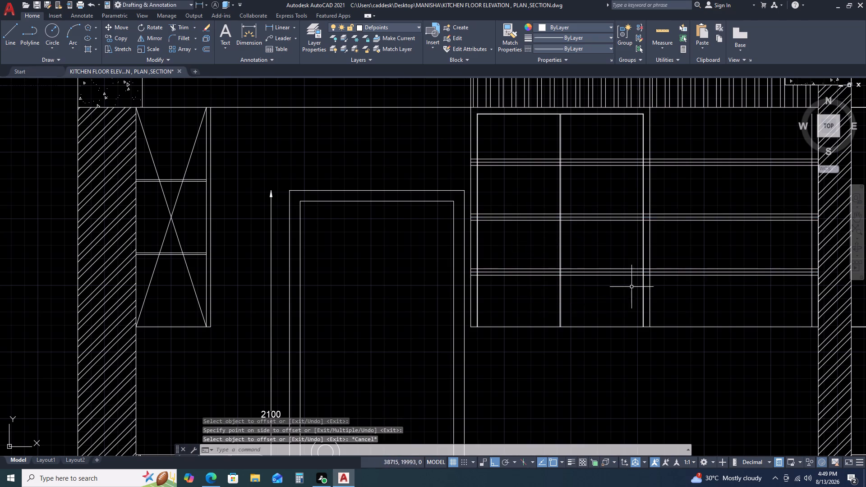
# Delete the original centre line between the offset pair of each of the three shelves.
pyautogui.scroll(2, 744, 276)
pyautogui.click(710, 270)
pyautogui.click(693, 263)
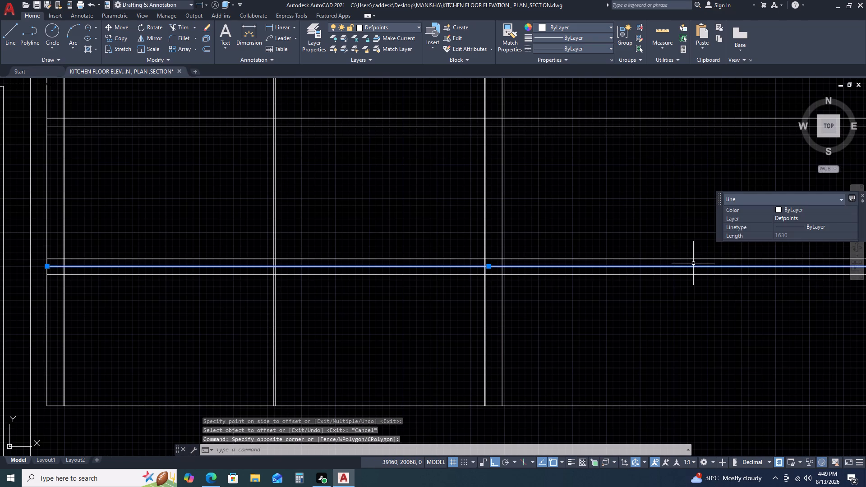
pyautogui.press('Delete')
pyautogui.scroll(2, 606, 126)
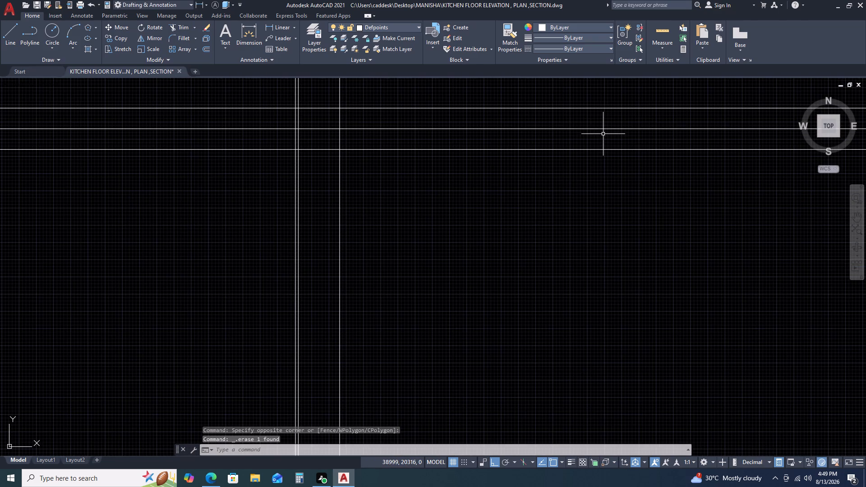
pyautogui.click(603, 134)
pyautogui.moveTo(592, 126); pyautogui.dragTo(589, 122)
pyautogui.press('Delete')
pyautogui.moveTo(591, 129); pyautogui.dragTo(588, 248, button='middle')
pyautogui.scroll(-3, 585, 191)
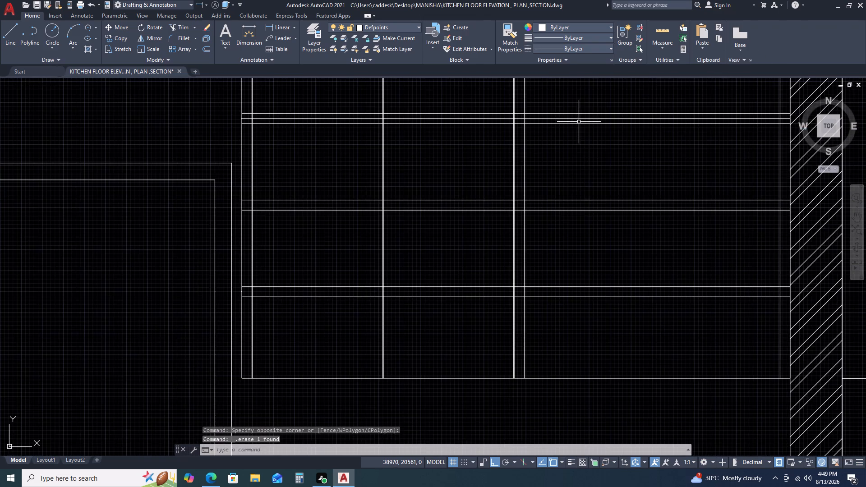
pyautogui.scroll(3, 579, 121)
pyautogui.moveTo(580, 124); pyautogui.dragTo(580, 118)
pyautogui.click(571, 99)
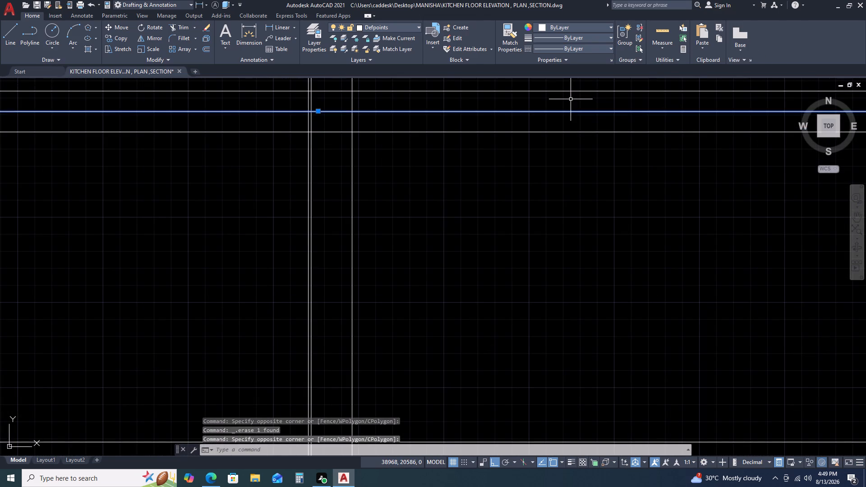
pyautogui.press('Delete')
# Offset the bottom line of the shelf unit 30 downward.
pyautogui.scroll(-5, 570, 101)
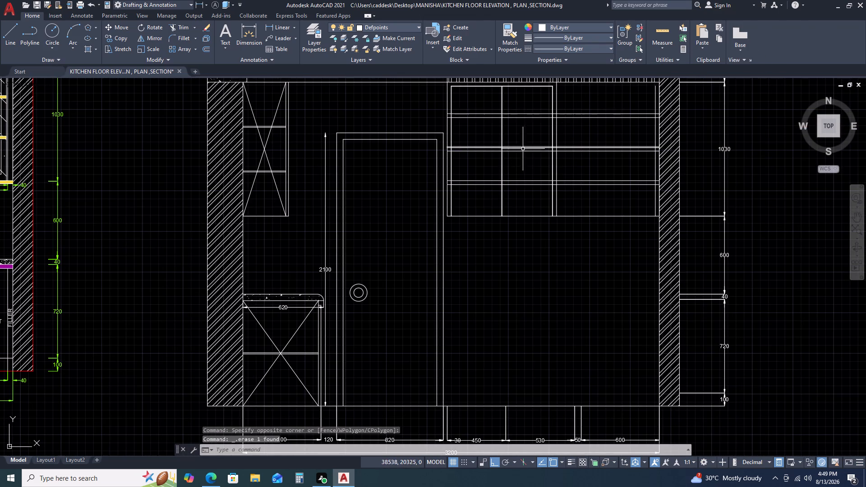
pyautogui.scroll(5, 555, 149)
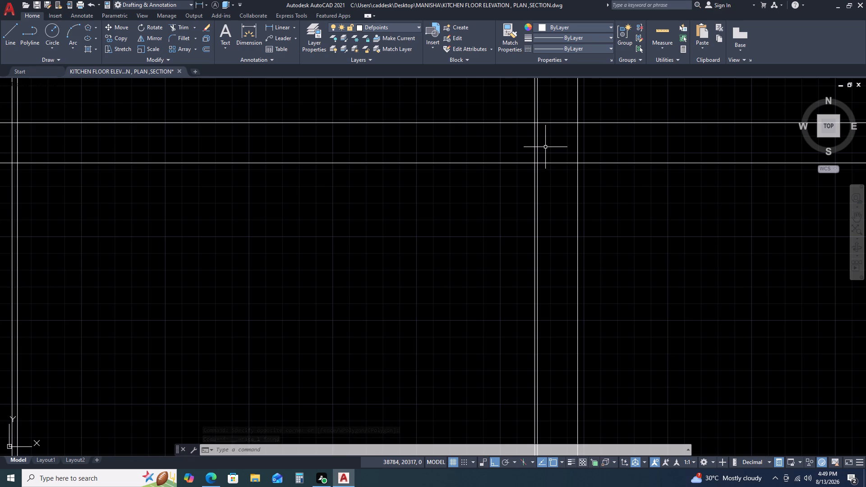
pyautogui.scroll(-4, 551, 151)
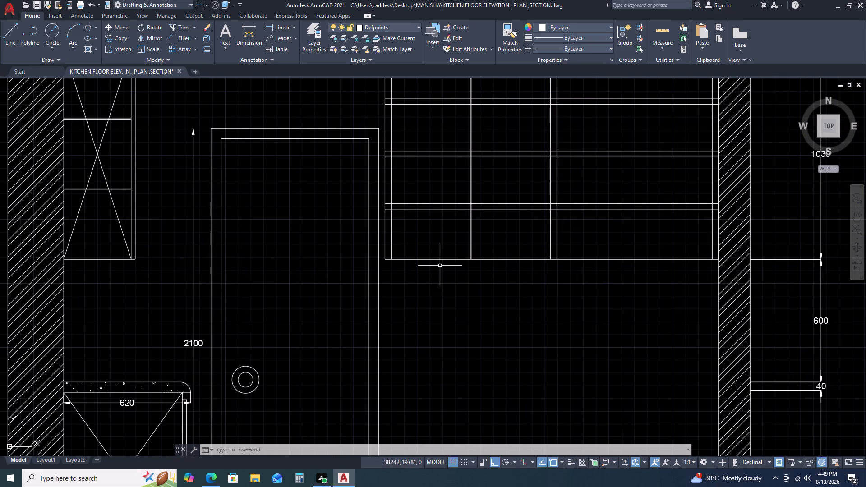
pyautogui.click(507, 260)
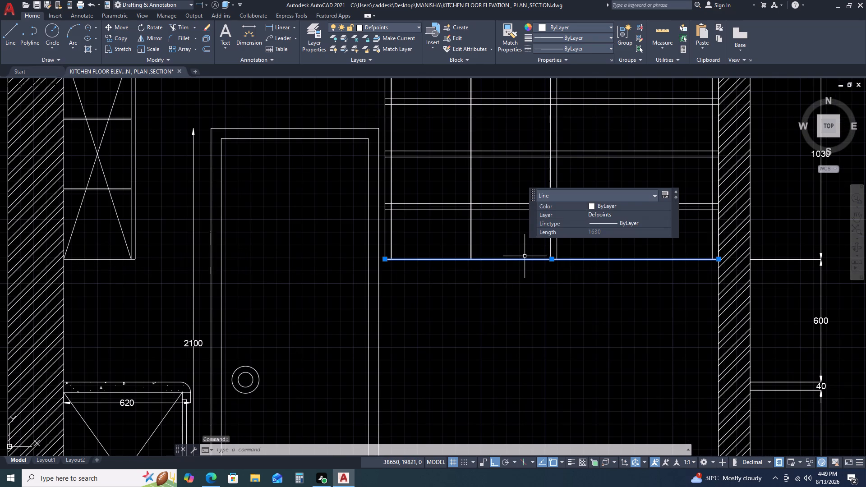
pyautogui.write('O')
pyautogui.press('space')
pyautogui.scroll(-1, 525, 286)
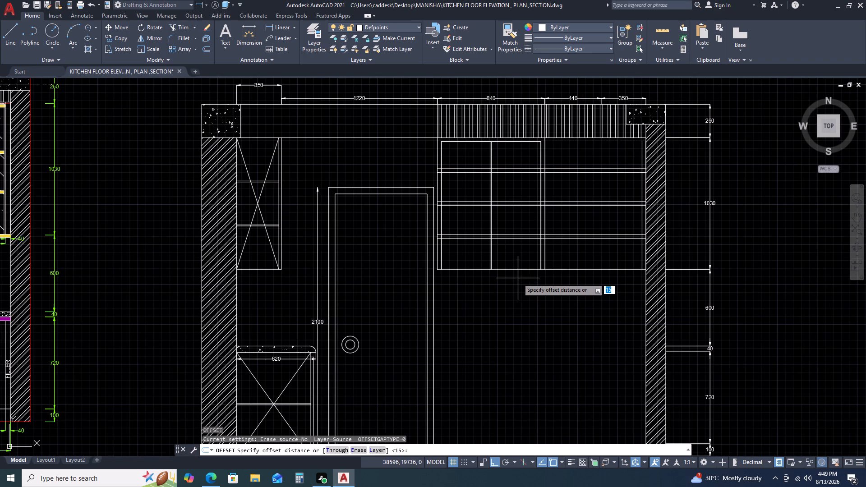
pyautogui.press('3')
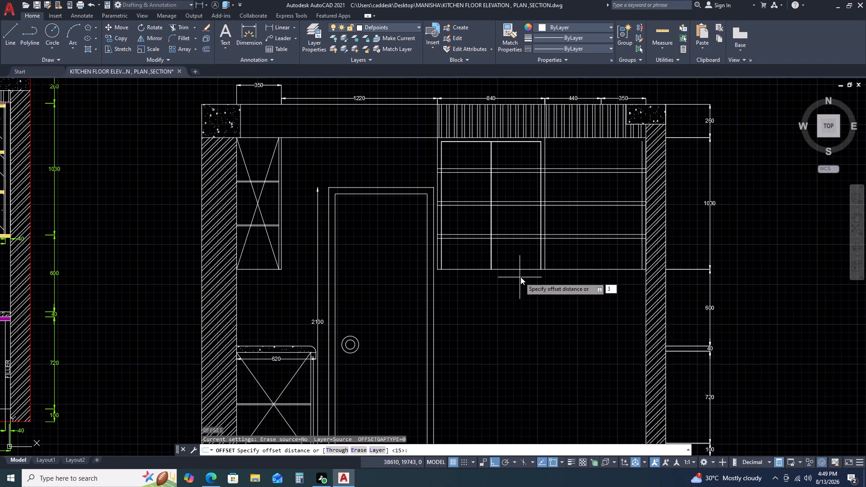
pyautogui.write('0')
pyautogui.press('space')
pyautogui.click(516, 287)
pyautogui.press('Escape')
# Extend the shelf unit's vertical side, divider and frame lines down to the new lowest line.
pyautogui.scroll(2, 451, 270)
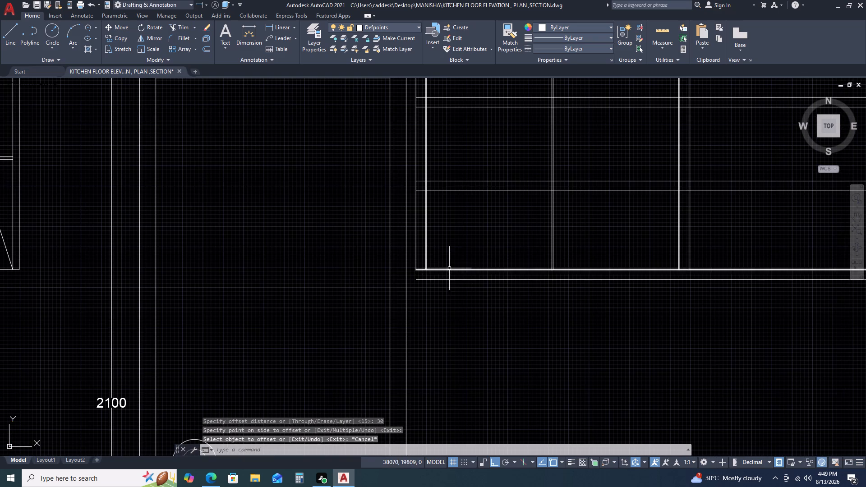
pyautogui.press('e')
pyautogui.press('x')
pyautogui.press('space')
pyautogui.click(450, 239)
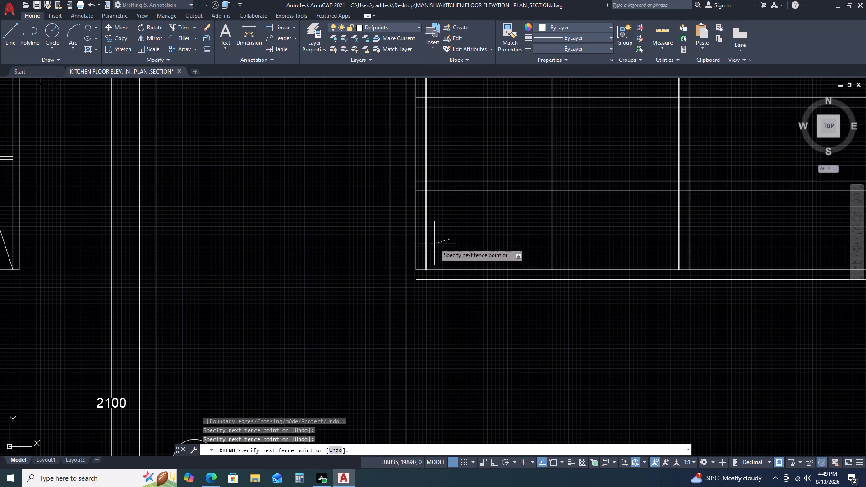
pyautogui.click(414, 257)
pyautogui.moveTo(586, 243); pyautogui.dragTo(580, 243)
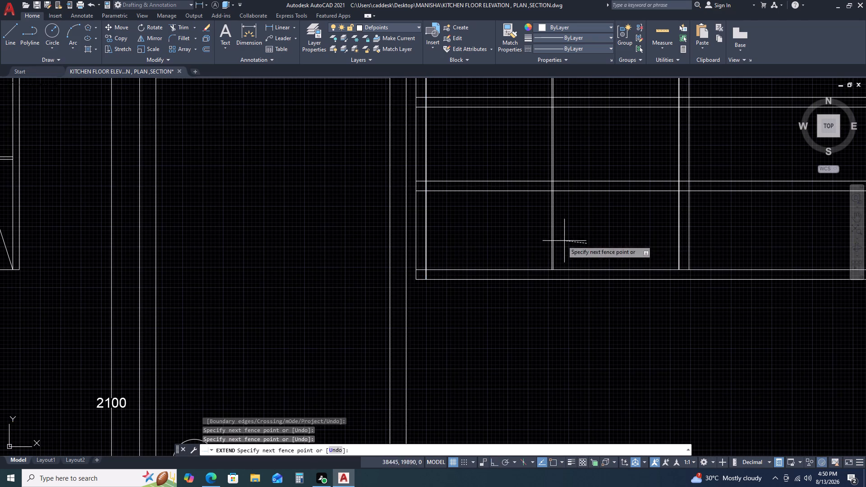
pyautogui.click(521, 237)
pyautogui.click(707, 240)
pyautogui.click(642, 239)
pyautogui.moveTo(723, 247); pyautogui.dragTo(467, 249, button='middle')
pyautogui.moveTo(459, 248); pyautogui.dragTo(454, 248, button='middle')
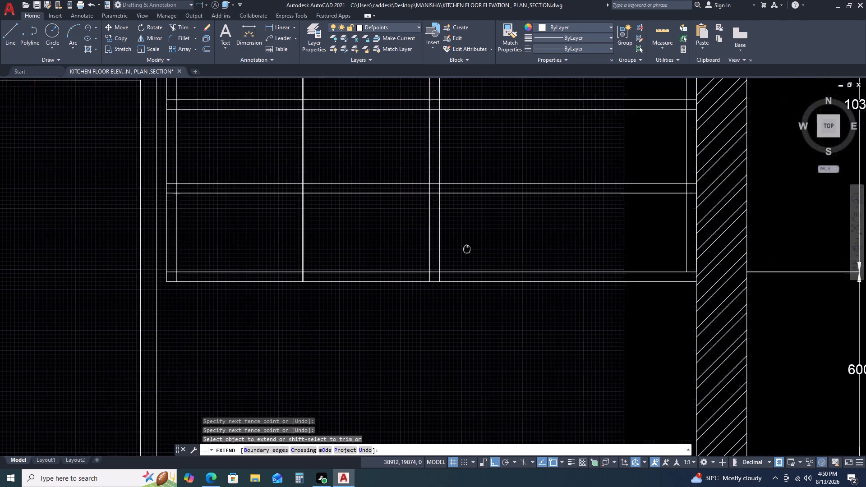
pyautogui.scroll(-2, 452, 248)
pyautogui.scroll(2, 539, 252)
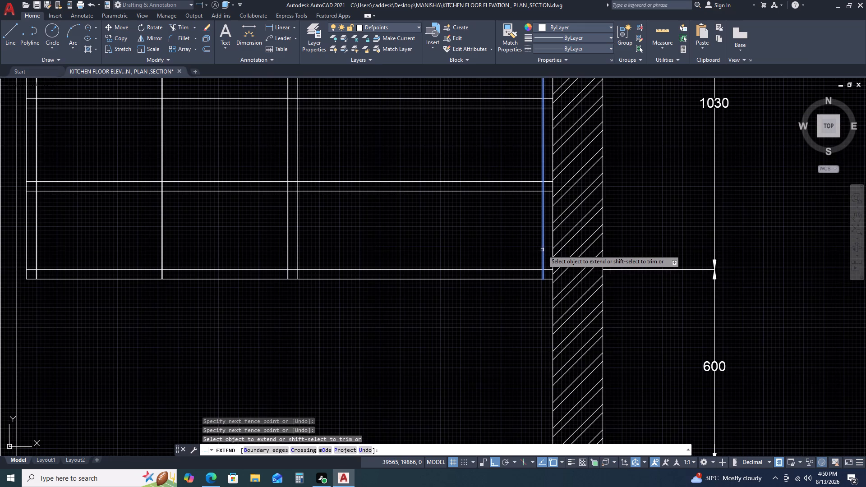
pyautogui.click(543, 252)
pyautogui.press('Escape')
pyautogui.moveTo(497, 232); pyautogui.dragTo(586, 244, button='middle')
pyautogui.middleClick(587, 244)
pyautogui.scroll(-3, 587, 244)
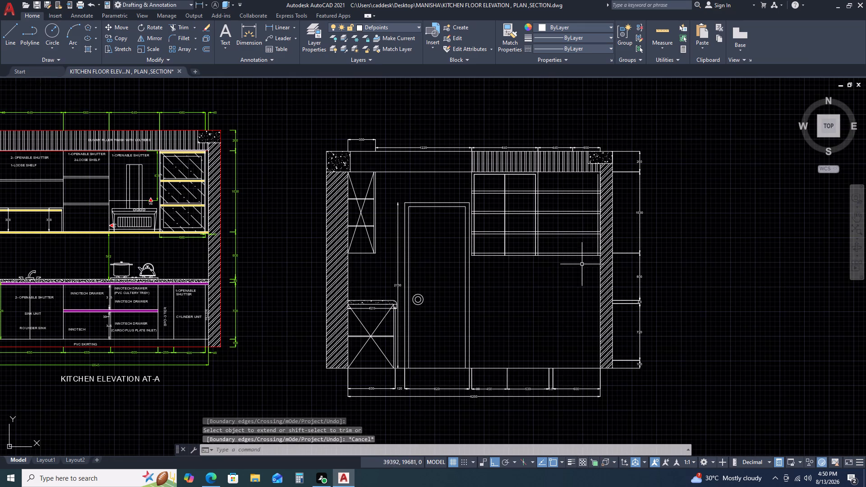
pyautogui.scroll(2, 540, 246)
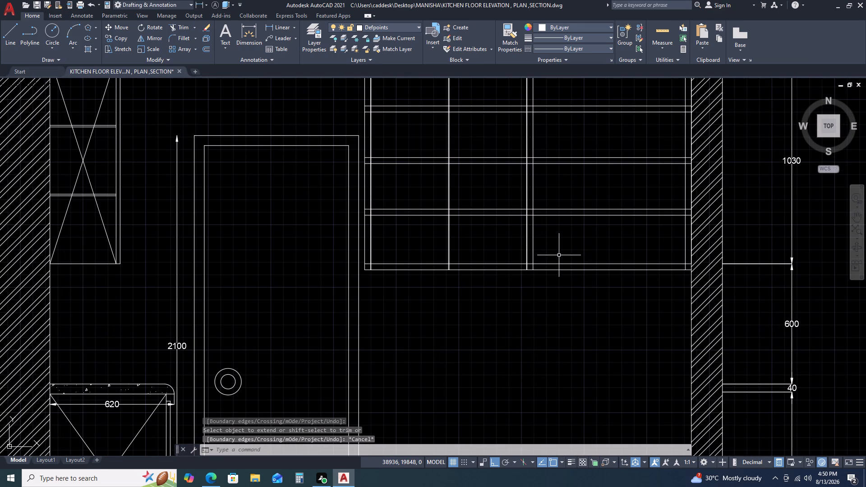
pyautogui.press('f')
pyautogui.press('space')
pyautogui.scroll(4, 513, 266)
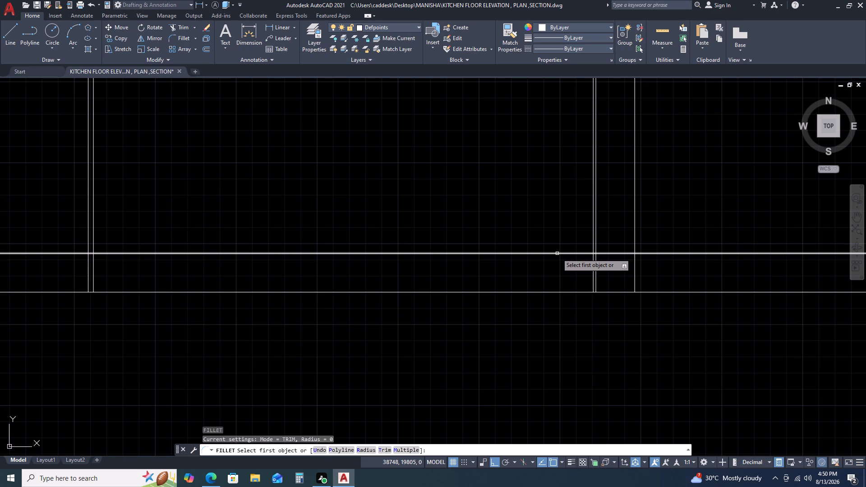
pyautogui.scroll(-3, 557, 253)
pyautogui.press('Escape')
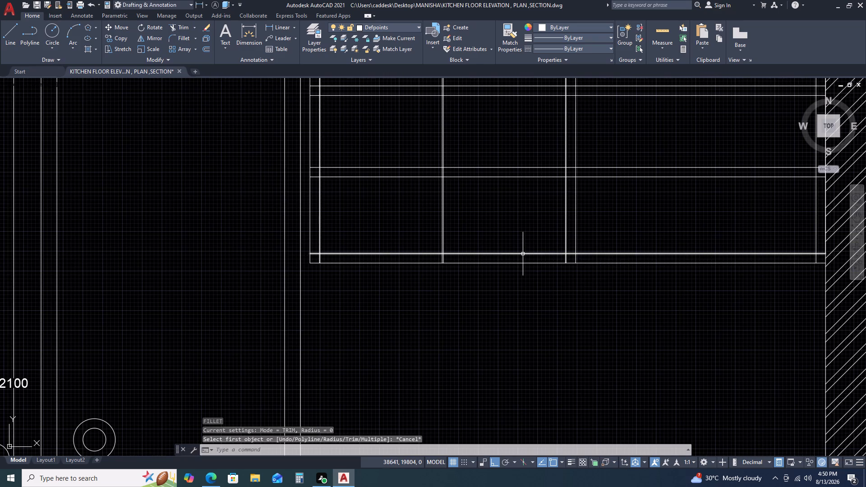
# Offset the upper of the shelf unit's two bottom lines 2 upward.
pyautogui.click(523, 254)
pyautogui.write('O')
pyautogui.press('space')
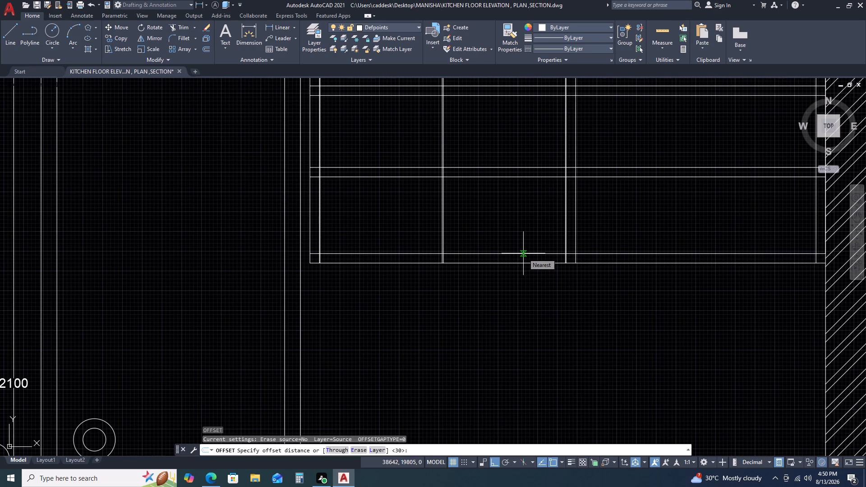
pyautogui.press('2')
pyautogui.press('space')
pyautogui.click(527, 239)
pyautogui.press('Escape')
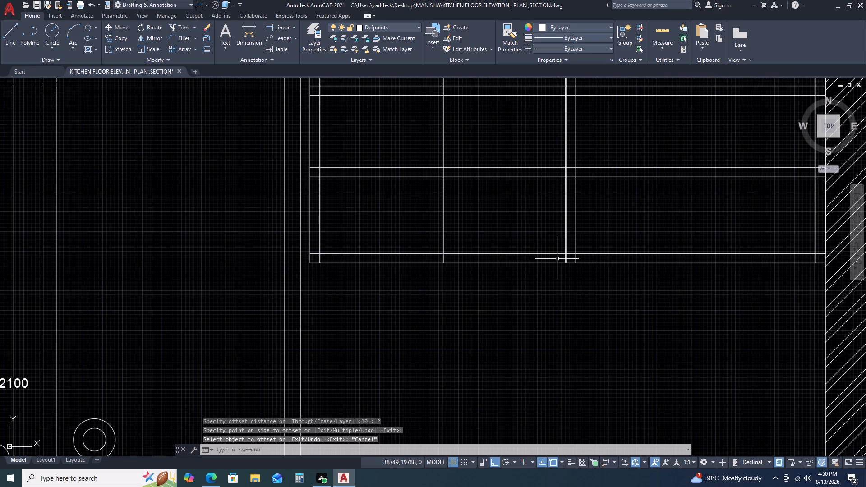
# Close the lower right corner of the two-bay shelf compartment with zero-radius fillets on the inner frame pair and the outer outline.
pyautogui.write('F')
pyautogui.press('space')
pyautogui.scroll(4, 559, 259)
pyautogui.click(576, 220)
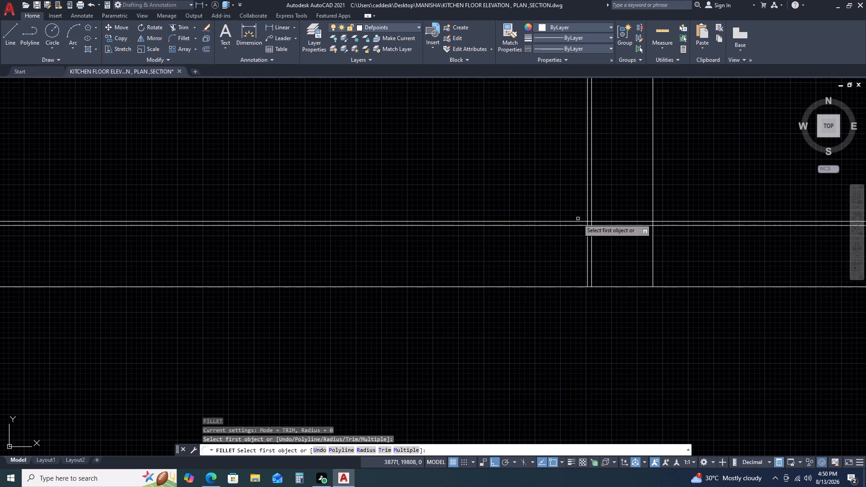
pyautogui.click(575, 221)
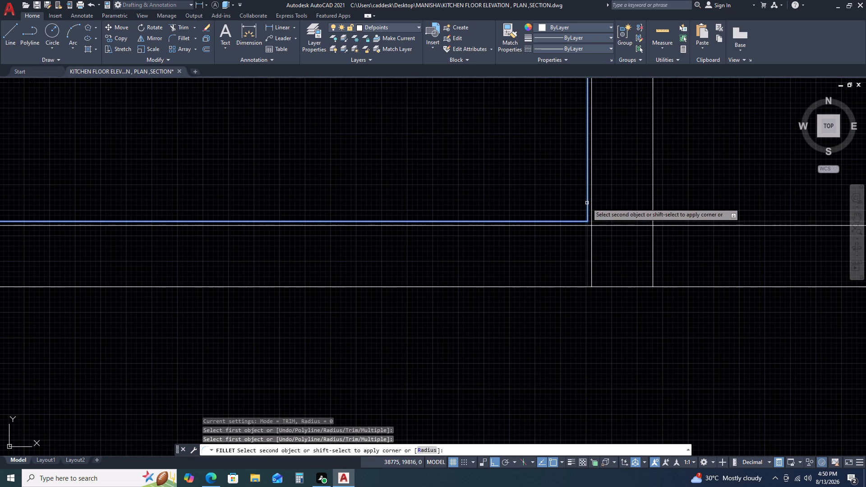
pyautogui.click(587, 203)
pyautogui.press('space')
pyautogui.click(576, 225)
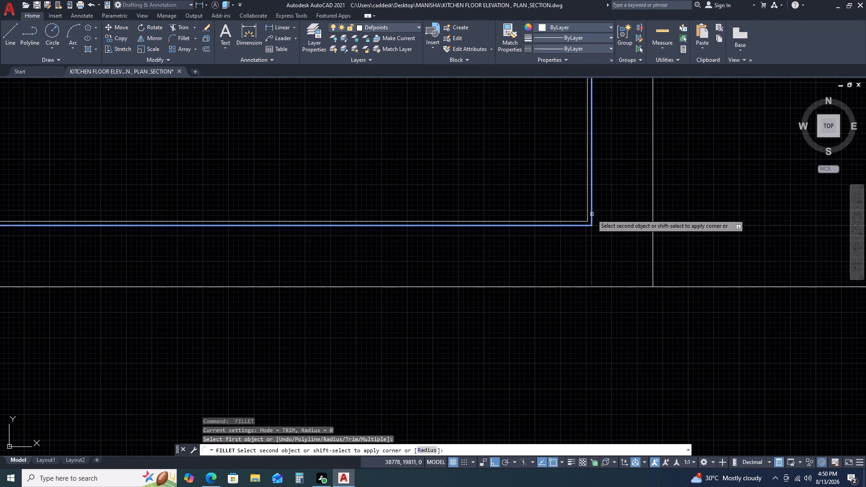
pyautogui.click(592, 214)
pyautogui.press('space')
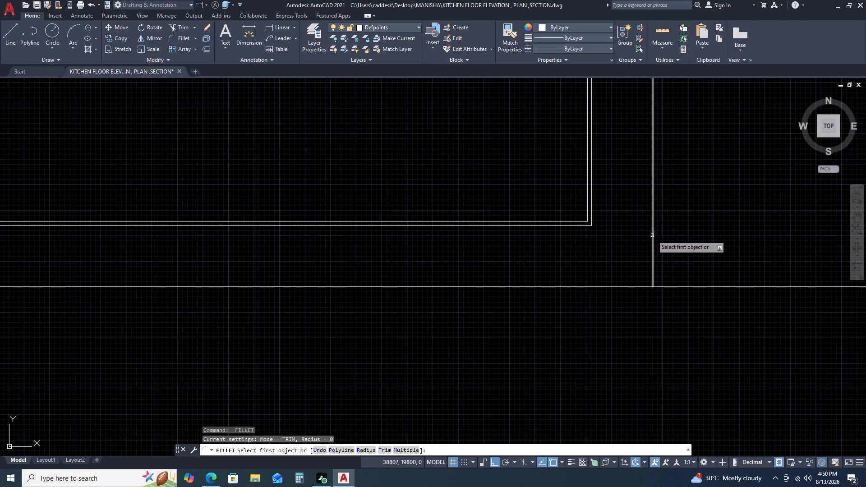
pyautogui.click(652, 235)
pyautogui.click(619, 287)
# Close the lower left corner of the compartment's double inner frame with zero-radius fillets on both line pairs.
pyautogui.scroll(-4, 672, 257)
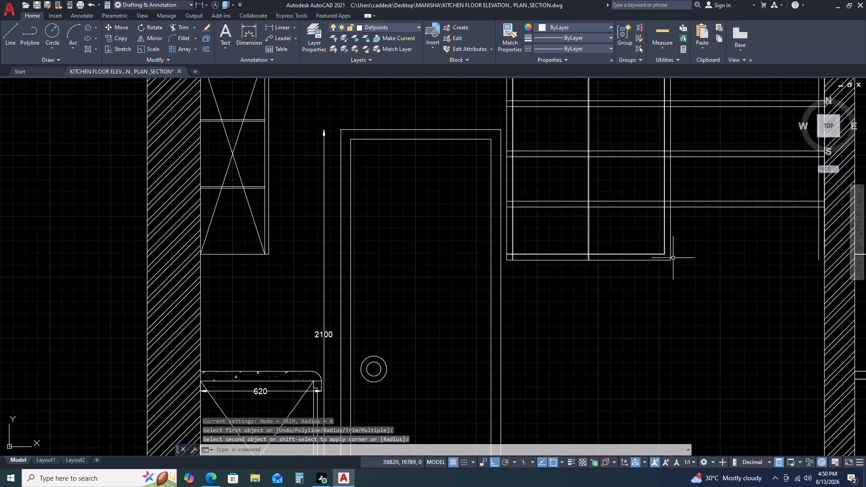
pyautogui.scroll(-3, 673, 258)
pyautogui.press('space')
pyautogui.scroll(4, 655, 239)
pyautogui.moveTo(713, 235); pyautogui.dragTo(579, 263, button='middle')
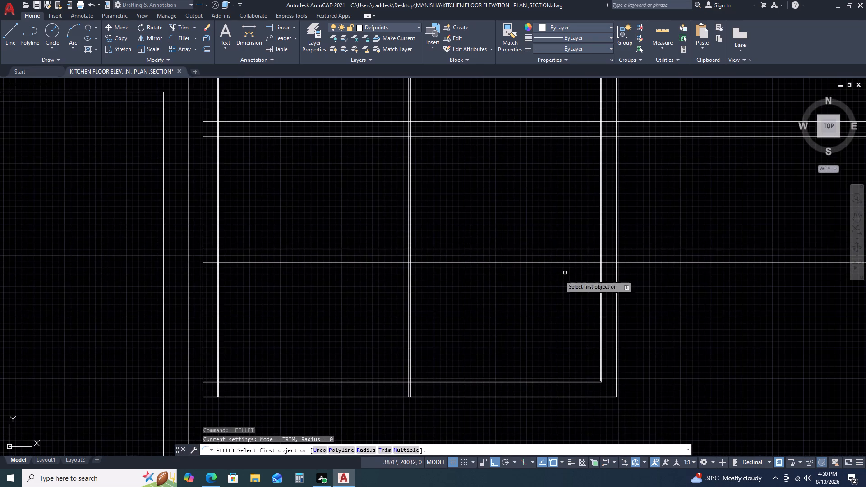
pyautogui.moveTo(319, 296); pyautogui.dragTo(357, 198, button='middle')
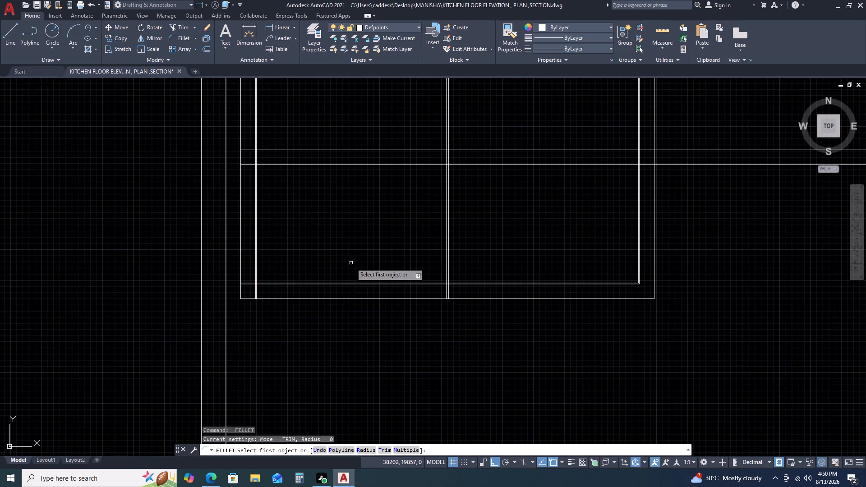
pyautogui.scroll(4, 245, 285)
pyautogui.click(276, 281)
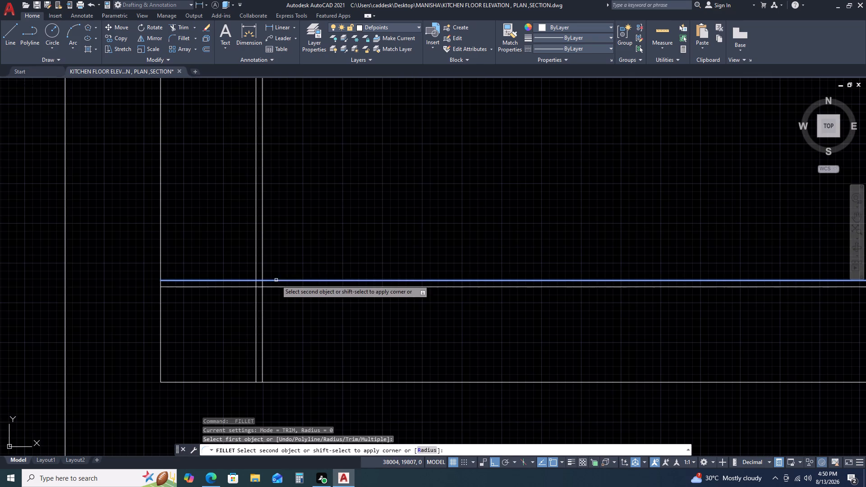
pyautogui.click(262, 254)
pyautogui.press('space')
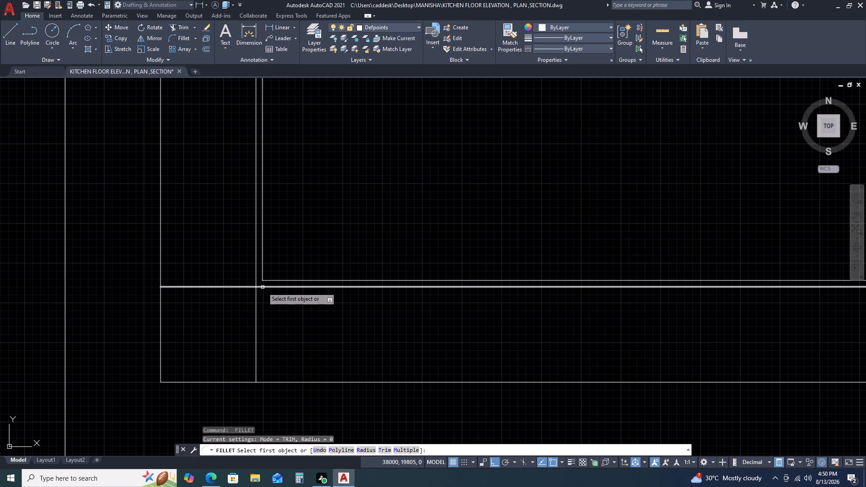
pyautogui.click(263, 287)
pyautogui.click(256, 271)
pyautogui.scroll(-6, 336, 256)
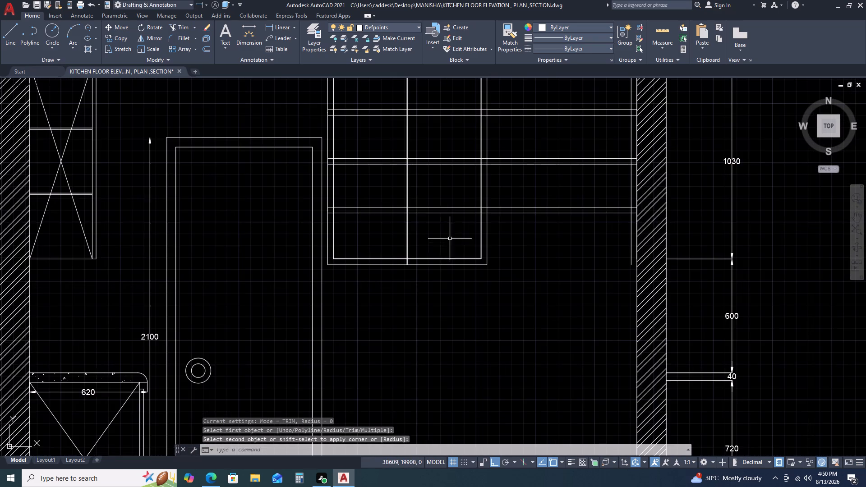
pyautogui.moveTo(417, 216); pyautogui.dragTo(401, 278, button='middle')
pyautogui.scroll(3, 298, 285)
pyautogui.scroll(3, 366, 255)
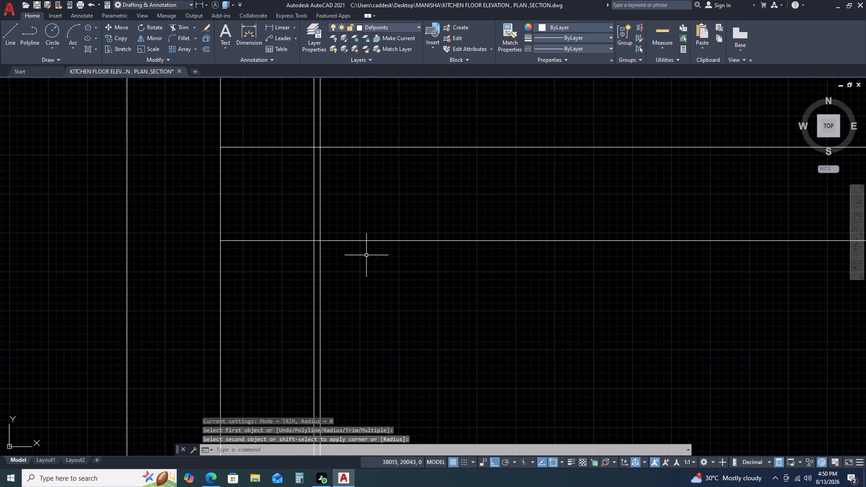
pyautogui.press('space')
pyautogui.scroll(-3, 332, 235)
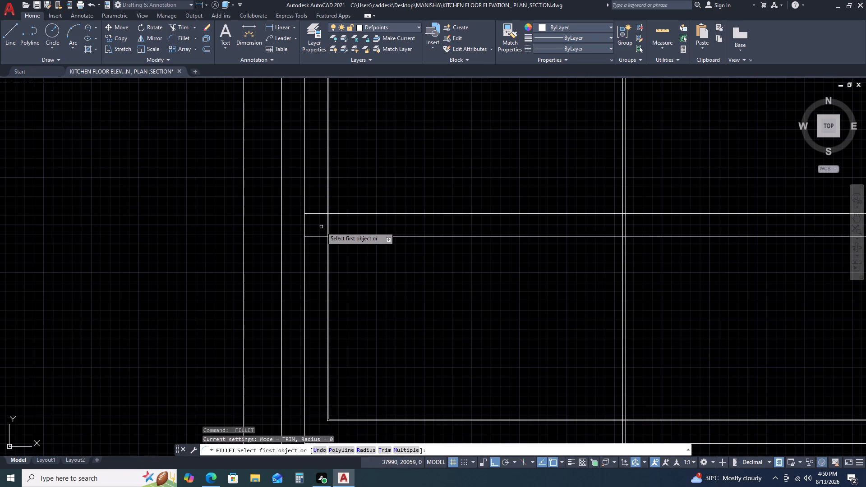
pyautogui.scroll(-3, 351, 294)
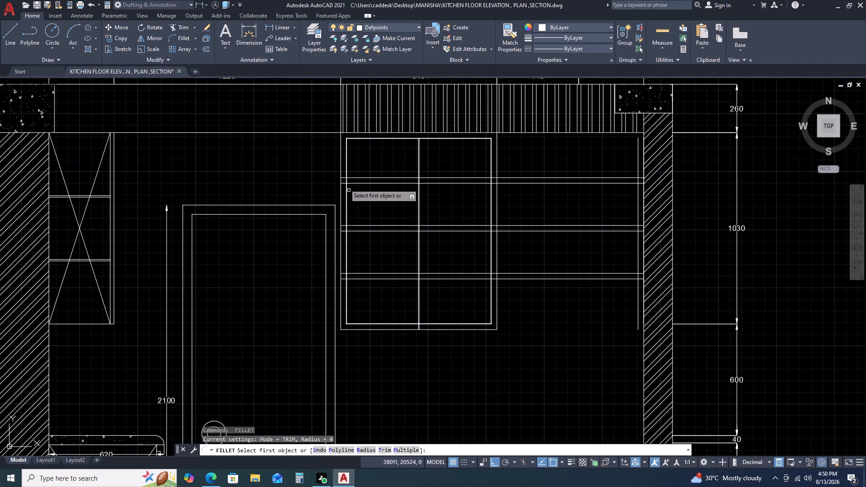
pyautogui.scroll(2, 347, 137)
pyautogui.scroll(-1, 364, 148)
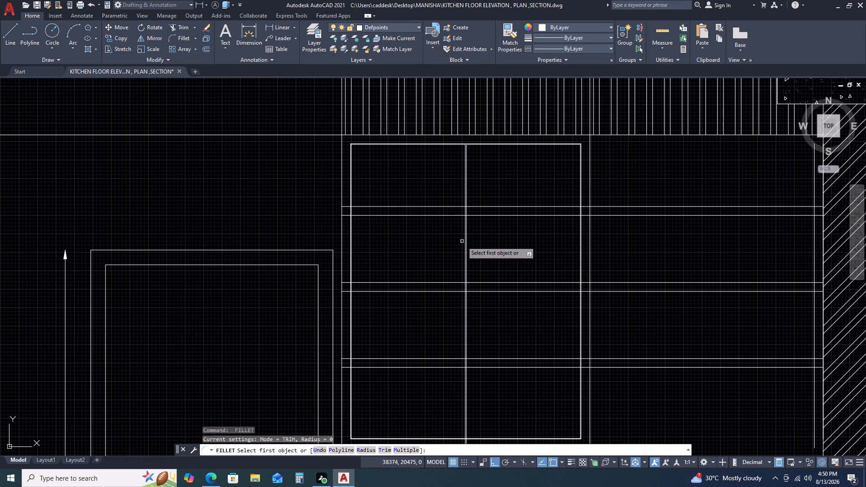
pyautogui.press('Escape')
# Trim the three shelves' lines out of the gap between the two-bay compartment's inner frame and its right outer side line.
pyautogui.scroll(2, 585, 194)
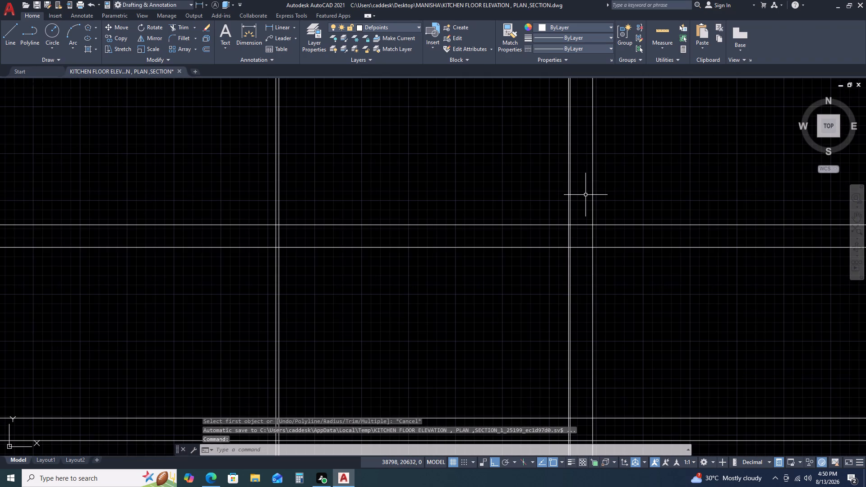
pyautogui.write('TR')
pyautogui.press('space')
pyautogui.click(583, 205)
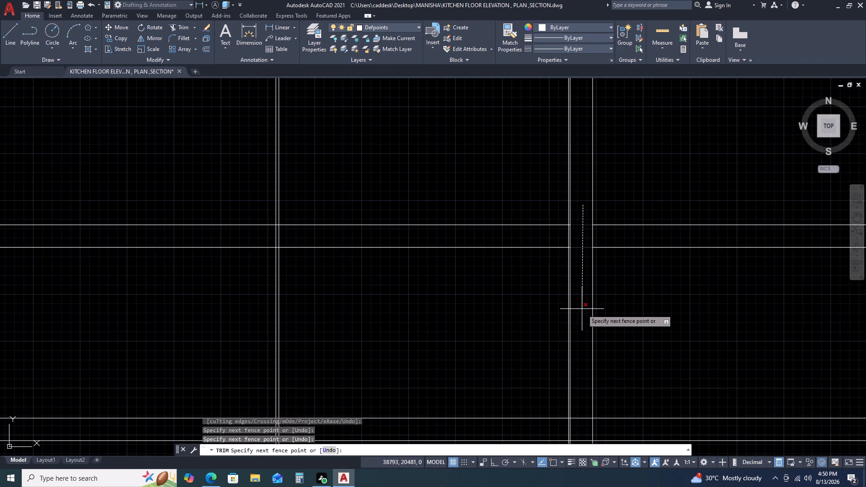
pyautogui.scroll(-2, 582, 310)
pyautogui.moveTo(580, 328); pyautogui.dragTo(580, 253, button='middle')
pyautogui.moveTo(578, 228); pyautogui.dragTo(578, 222, button='middle')
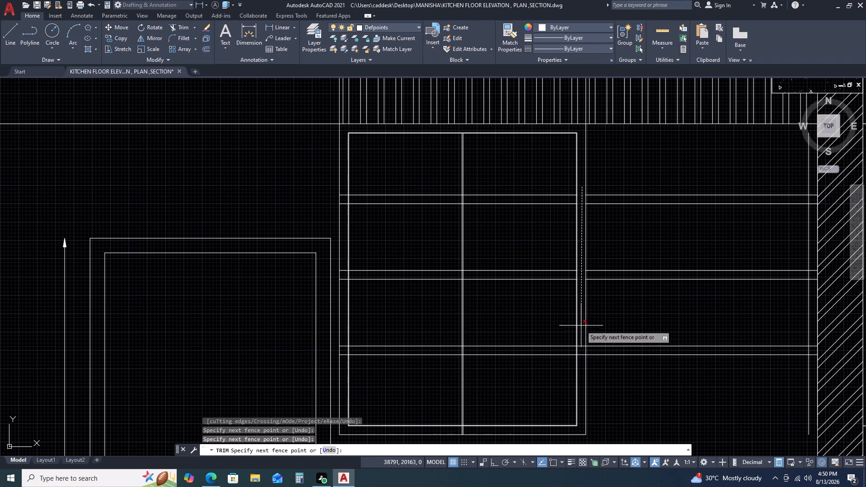
pyautogui.click(582, 361)
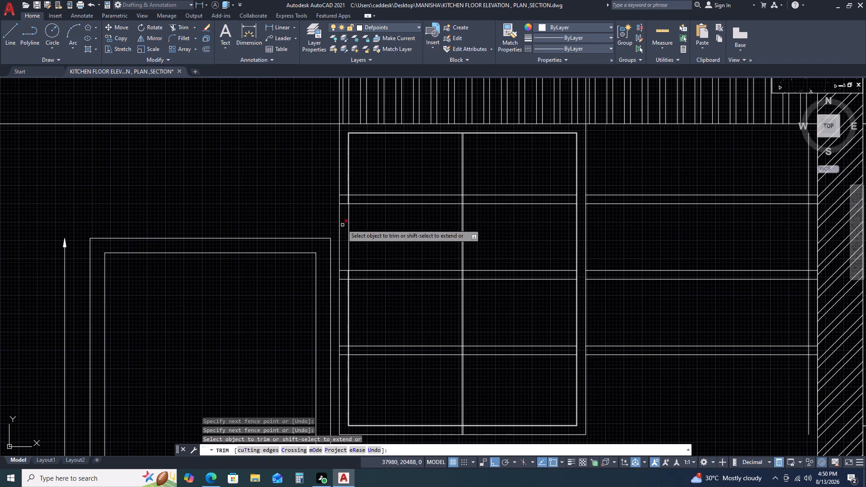
# Trim the three shelves' lines out of the gap between the two-bay compartment's left outer side line and its inner frame.
pyautogui.scroll(2, 347, 195)
pyautogui.click(338, 191)
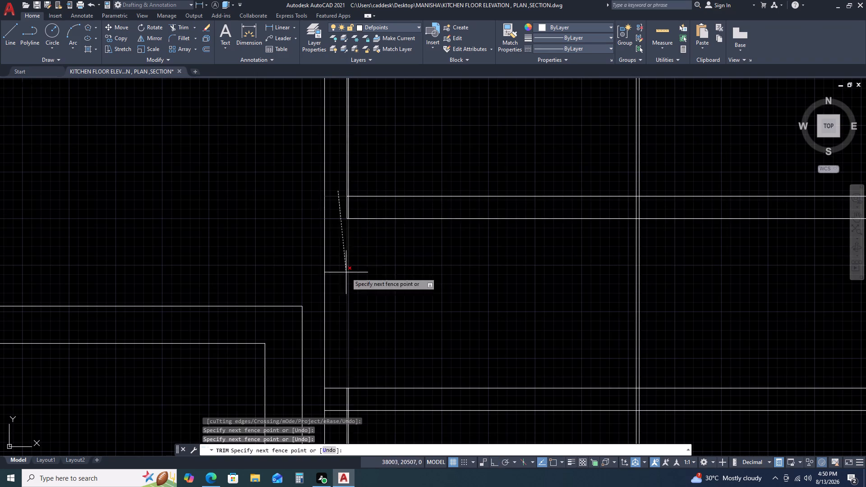
pyautogui.scroll(-2, 333, 297)
pyautogui.moveTo(333, 298); pyautogui.dragTo(407, 162, button='middle')
pyautogui.scroll(-1, 405, 207)
pyautogui.scroll(3, 401, 264)
pyautogui.click(422, 253)
pyautogui.scroll(2, 434, 206)
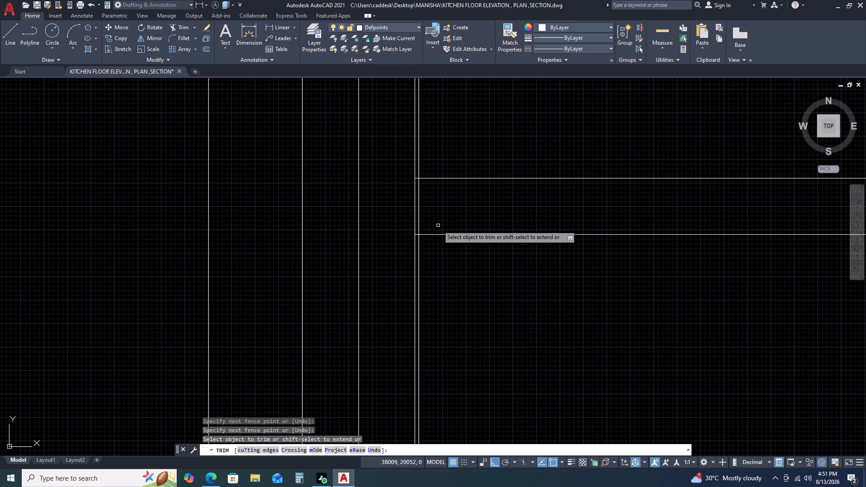
pyautogui.press('Escape')
pyautogui.scroll(-3, 435, 220)
pyautogui.scroll(-2, 493, 213)
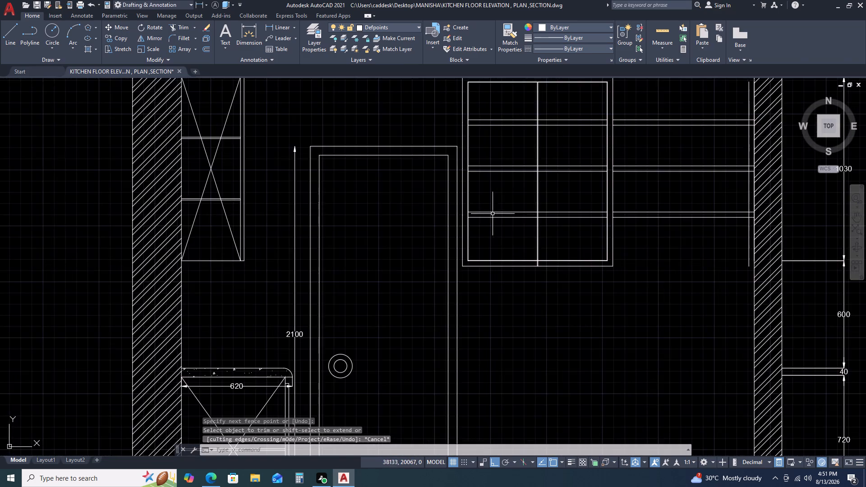
# Offset the top line of the two-bay compartment's inner frame 20 upward.
pyautogui.moveTo(508, 216); pyautogui.dragTo(447, 206, button='middle')
pyautogui.scroll(-2, 455, 210)
pyautogui.scroll(2, 465, 175)
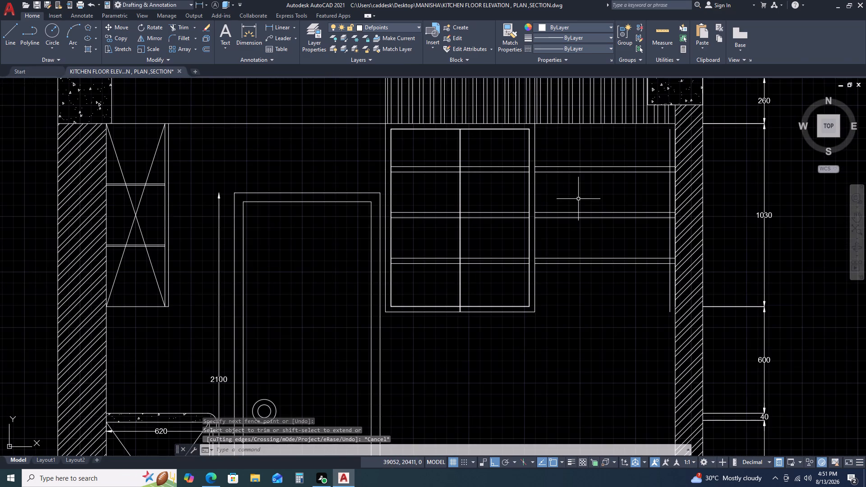
pyautogui.moveTo(577, 206); pyautogui.dragTo(562, 233, button='middle')
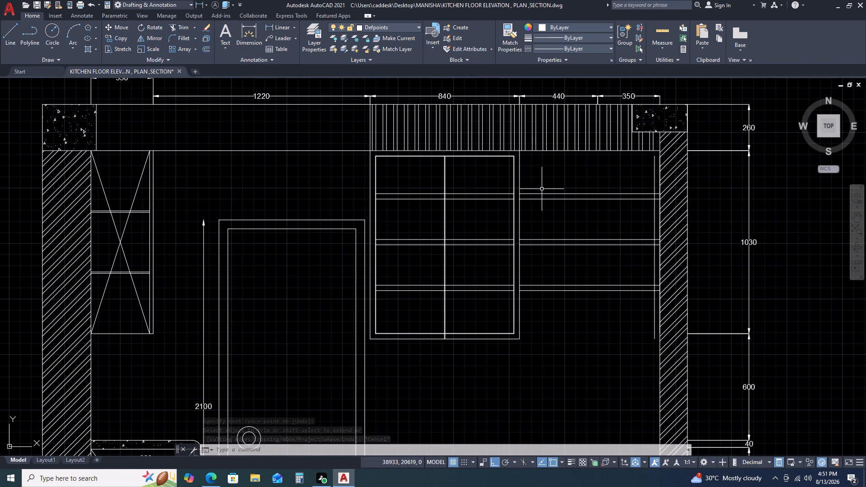
pyautogui.scroll(-2, 548, 182)
pyautogui.scroll(3, 513, 195)
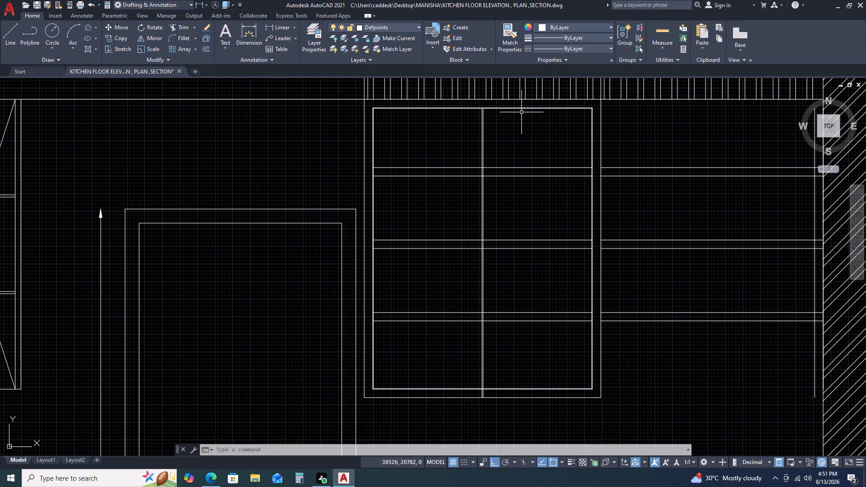
pyautogui.scroll(2, 519, 101)
pyautogui.click(456, 120)
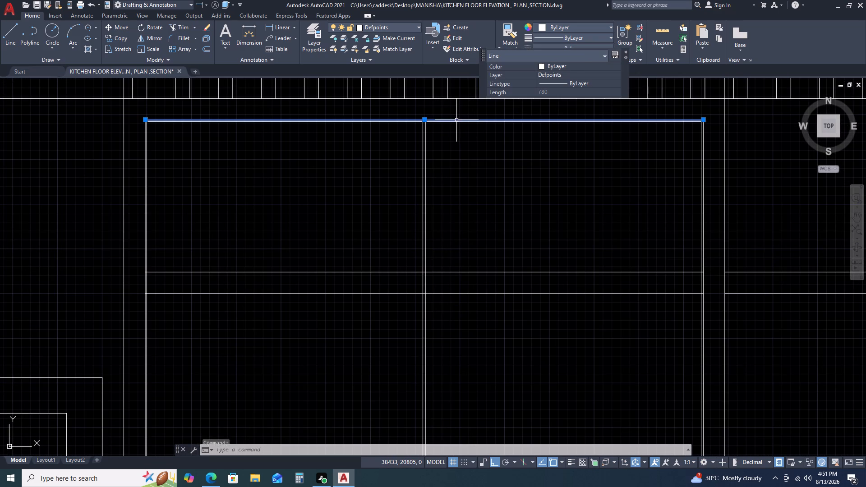
pyautogui.write('O')
pyautogui.press('space')
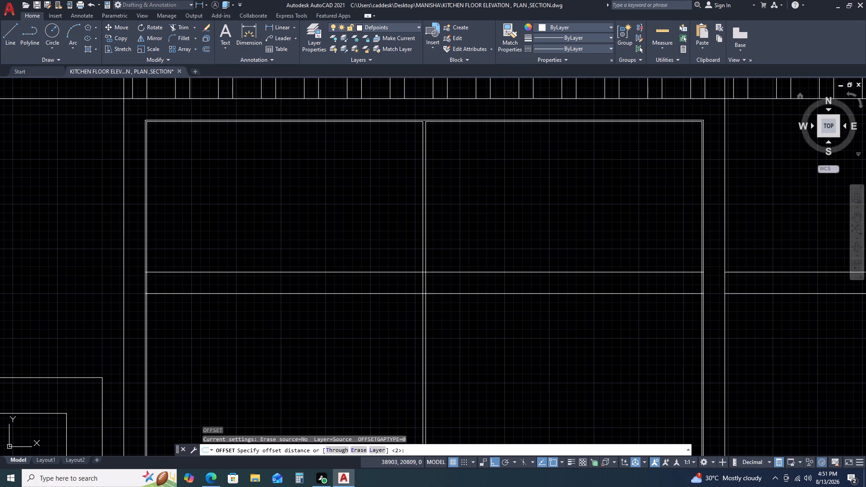
pyautogui.press('2')
pyautogui.press('0')
pyautogui.press('space')
pyautogui.click(713, 105)
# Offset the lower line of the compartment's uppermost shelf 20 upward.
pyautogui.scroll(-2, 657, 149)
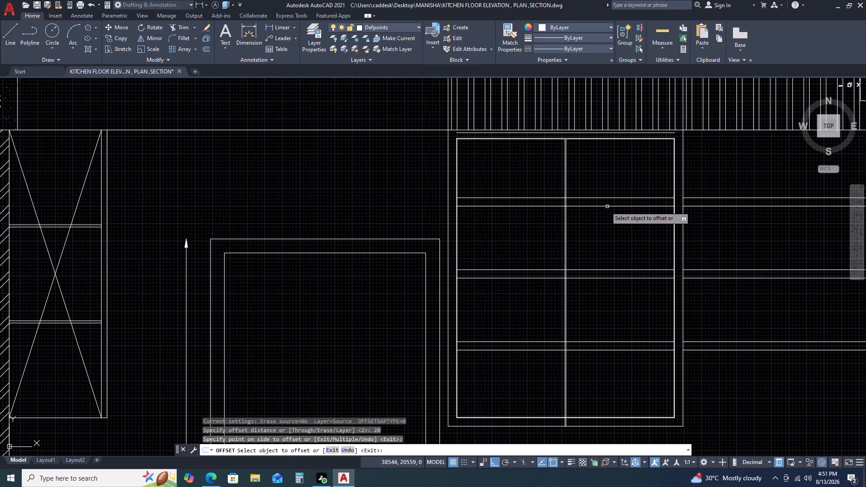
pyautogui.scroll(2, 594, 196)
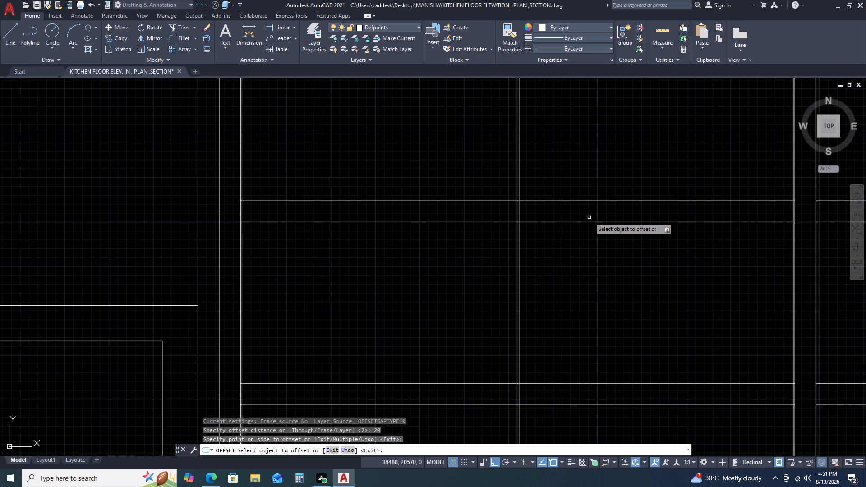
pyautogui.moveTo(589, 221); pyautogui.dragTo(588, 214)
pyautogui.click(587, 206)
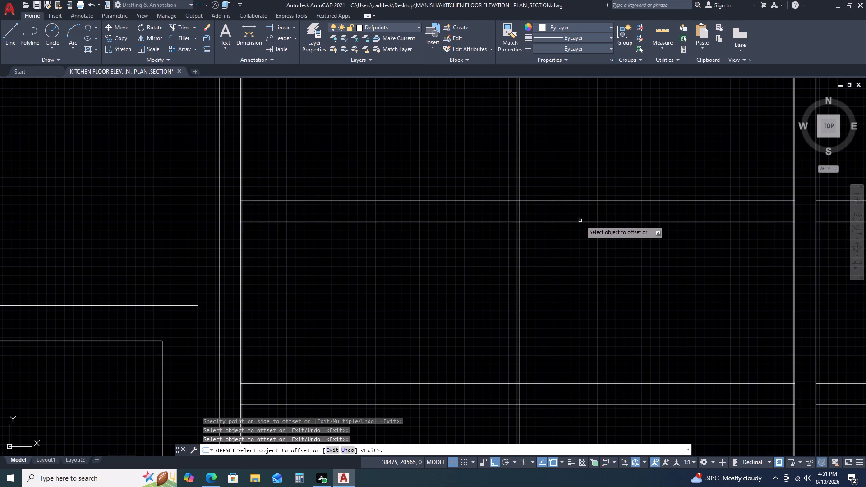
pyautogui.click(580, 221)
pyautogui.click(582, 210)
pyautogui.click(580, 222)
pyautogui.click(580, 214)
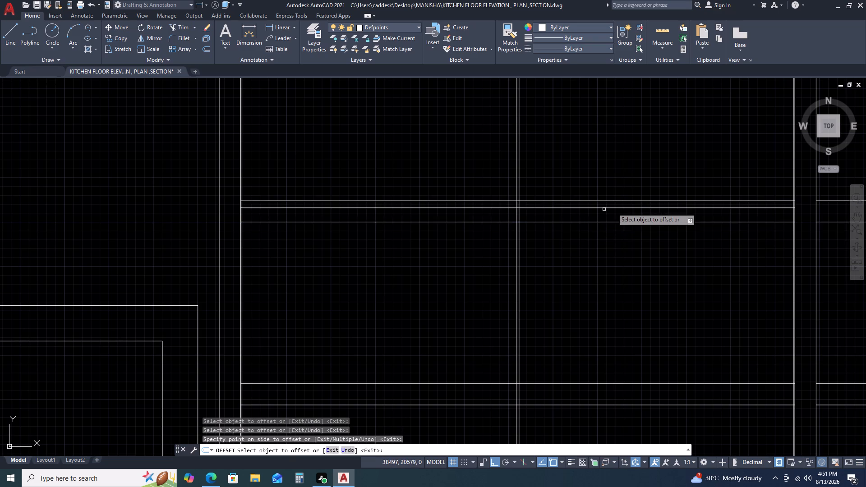
# Offset the top line of each of the three shelves in the two-bay compartment 20 downward.
pyautogui.scroll(-2, 622, 207)
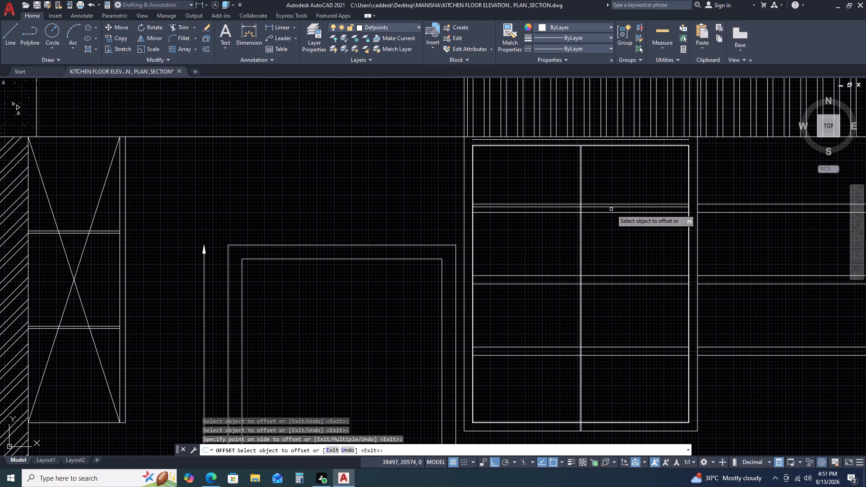
pyautogui.scroll(2, 603, 212)
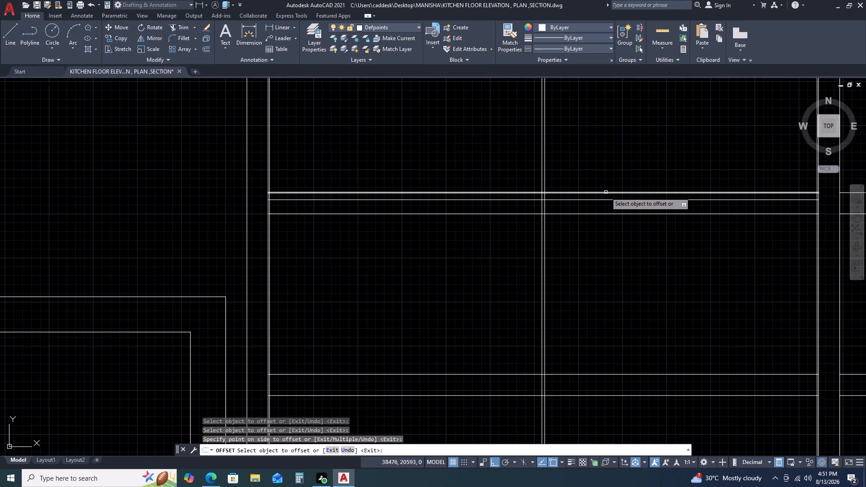
pyautogui.click(606, 192)
pyautogui.click(604, 216)
pyautogui.moveTo(618, 253); pyautogui.dragTo(570, 111, button='middle')
pyautogui.moveTo(564, 94); pyautogui.dragTo(562, 85, button='middle')
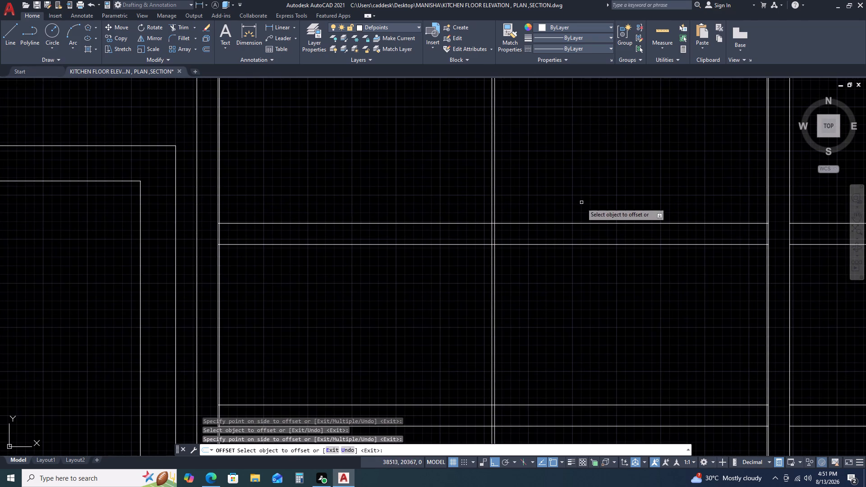
pyautogui.click(581, 223)
pyautogui.click(581, 245)
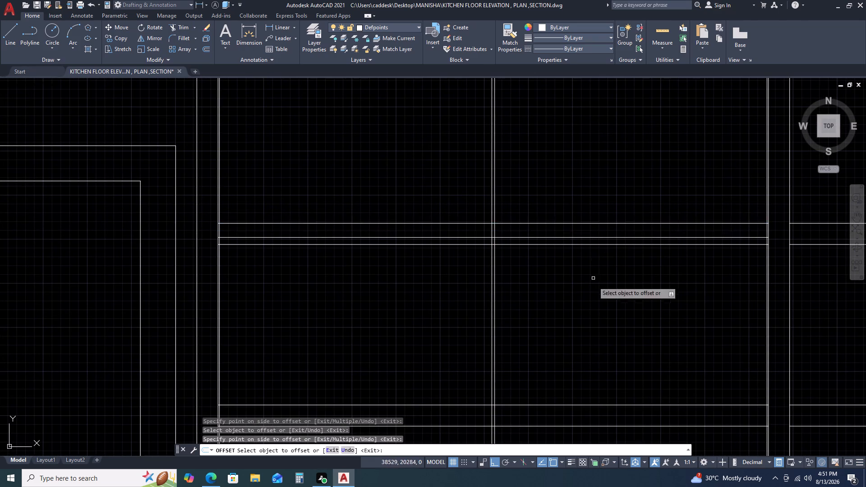
pyautogui.scroll(-2, 588, 354)
pyautogui.scroll(2, 594, 377)
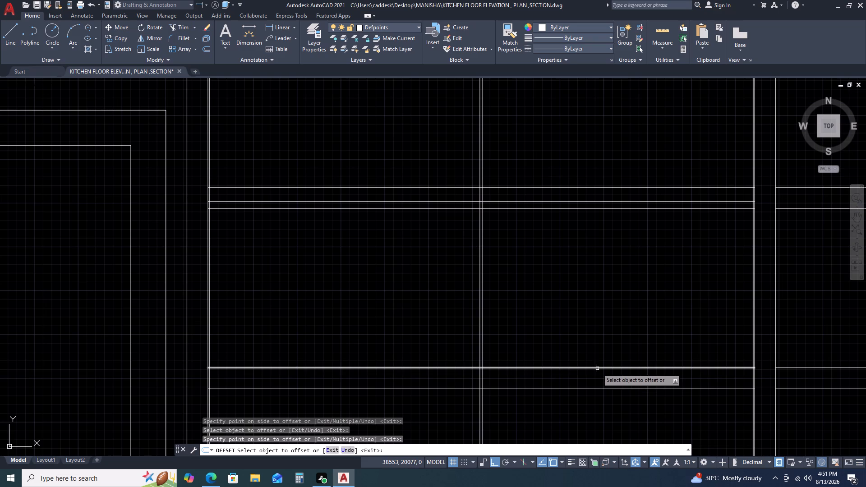
pyautogui.click(597, 368)
pyautogui.click(594, 386)
pyautogui.scroll(-1, 597, 377)
pyautogui.press('Escape')
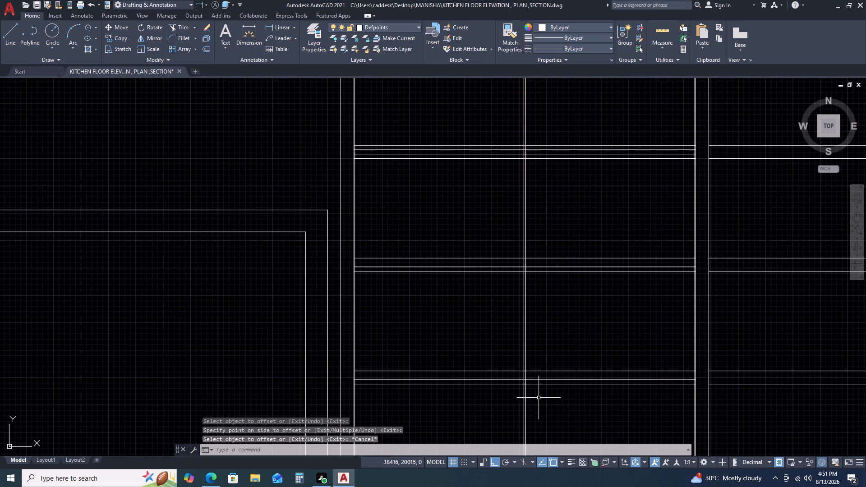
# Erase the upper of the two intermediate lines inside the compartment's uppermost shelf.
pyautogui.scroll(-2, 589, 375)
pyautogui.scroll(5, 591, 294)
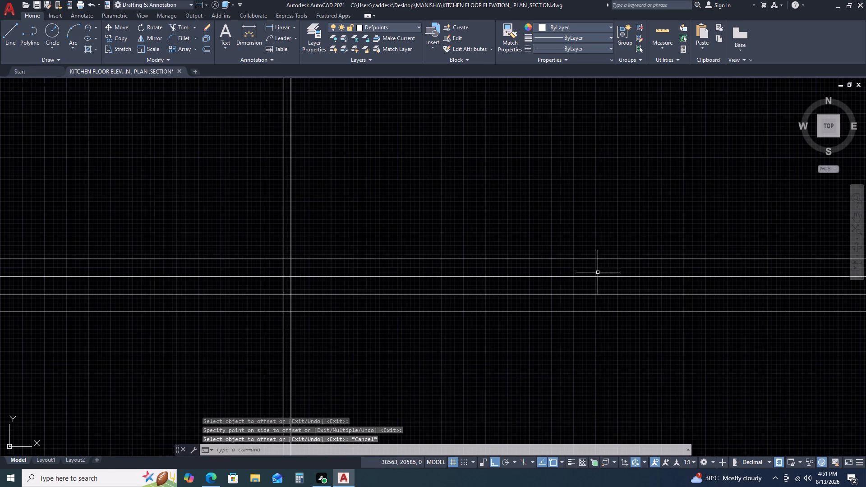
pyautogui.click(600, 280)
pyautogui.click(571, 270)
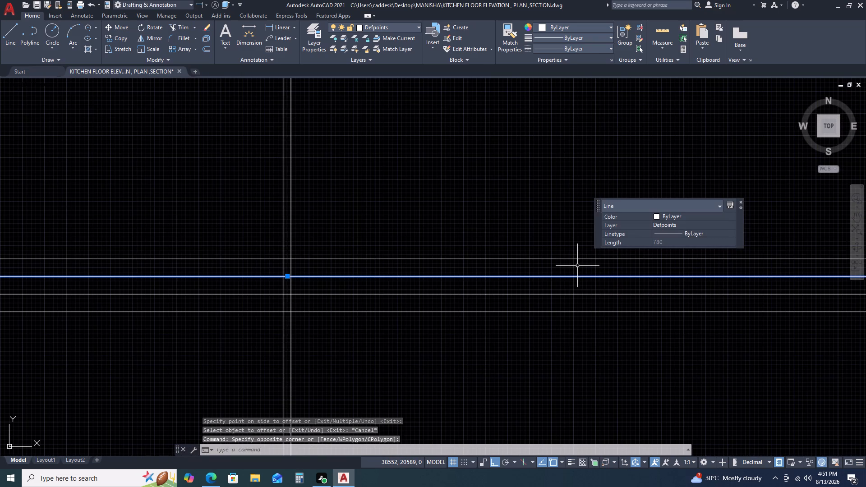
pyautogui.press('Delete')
# Trim the double centre divider out of the narrow strip between the uppermost shelf's two lower lines.
pyautogui.scroll(-3, 602, 285)
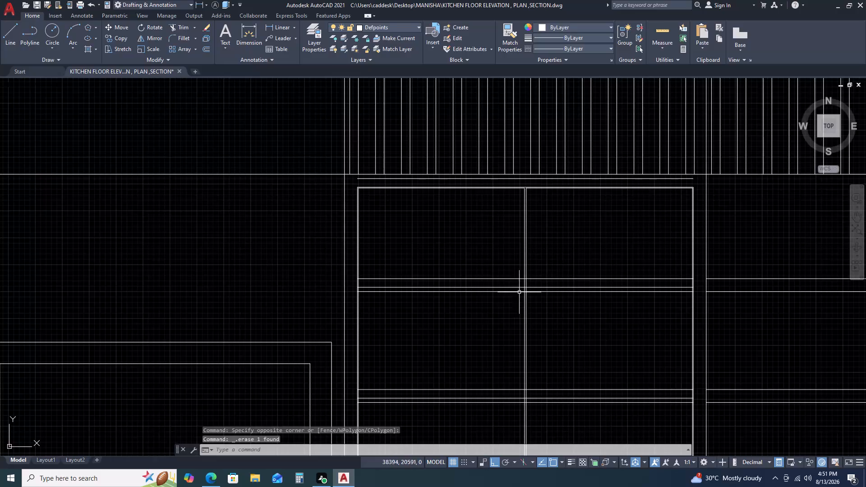
pyautogui.scroll(2, 520, 292)
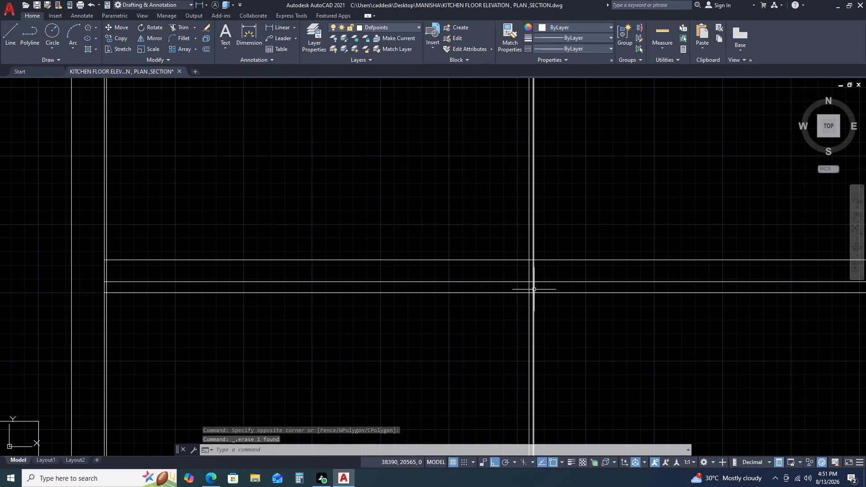
pyautogui.scroll(3, 533, 291)
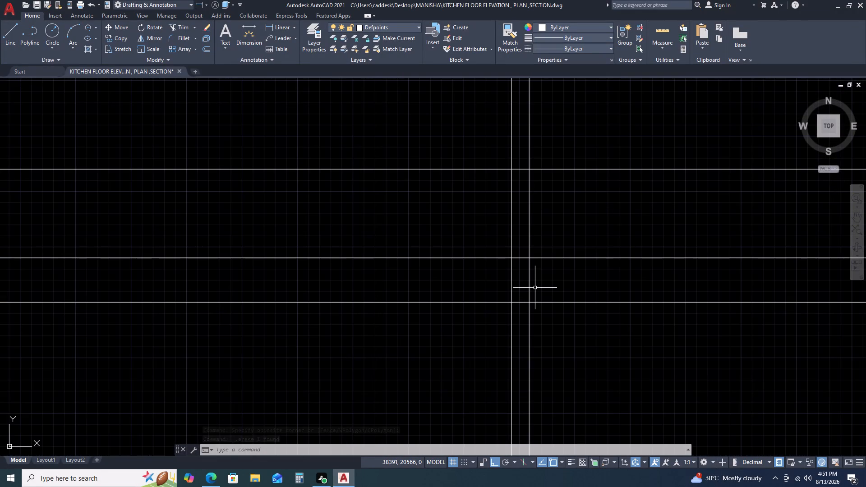
pyautogui.write('TR')
pyautogui.press('space')
pyautogui.moveTo(586, 272); pyautogui.dragTo(582, 272)
pyautogui.click(456, 285)
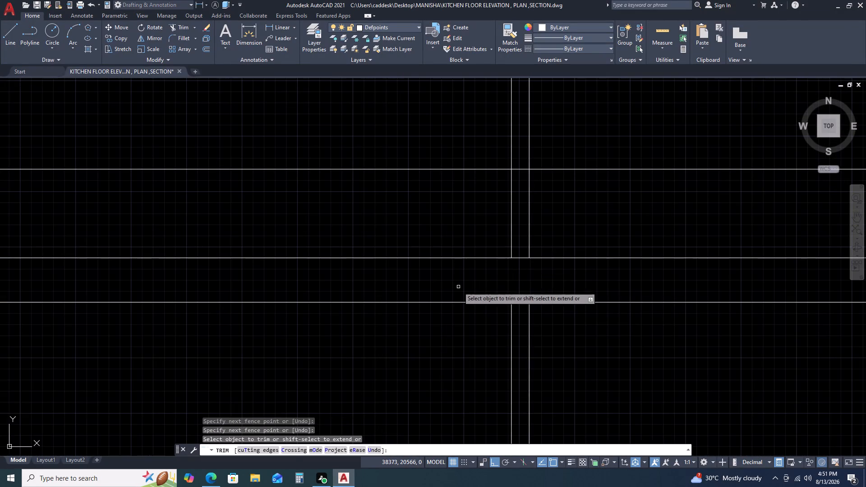
# Trim the double centre divider out of the narrow strip between the two lower lines of the middle and lowest shelves.
pyautogui.scroll(-5, 492, 287)
pyautogui.moveTo(531, 372); pyautogui.dragTo(535, 221, button='middle')
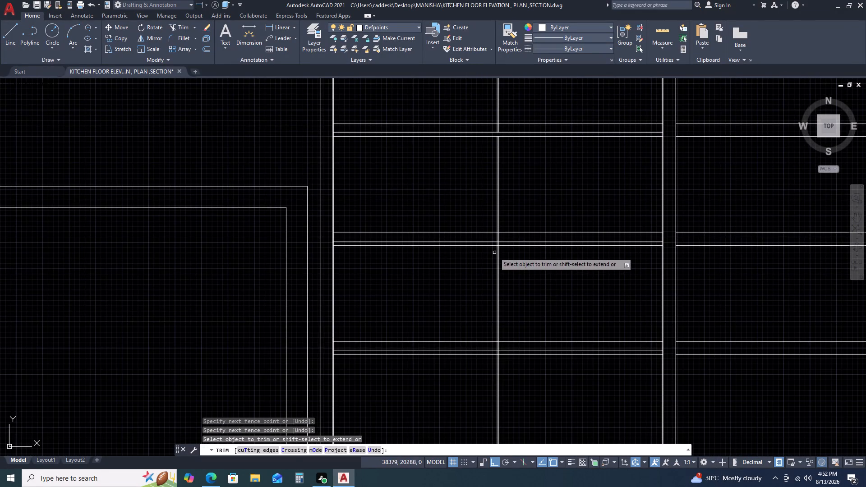
pyautogui.scroll(3, 494, 249)
pyautogui.moveTo(517, 233); pyautogui.dragTo(512, 233)
pyautogui.click(472, 231)
pyautogui.scroll(-5, 573, 231)
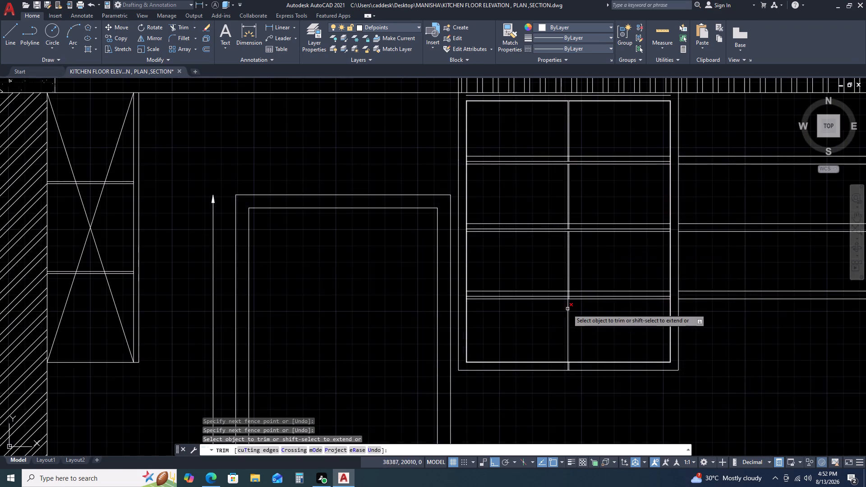
pyautogui.scroll(5, 566, 303)
pyautogui.moveTo(581, 302); pyautogui.dragTo(576, 303)
pyautogui.click(512, 307)
pyautogui.scroll(-5, 481, 296)
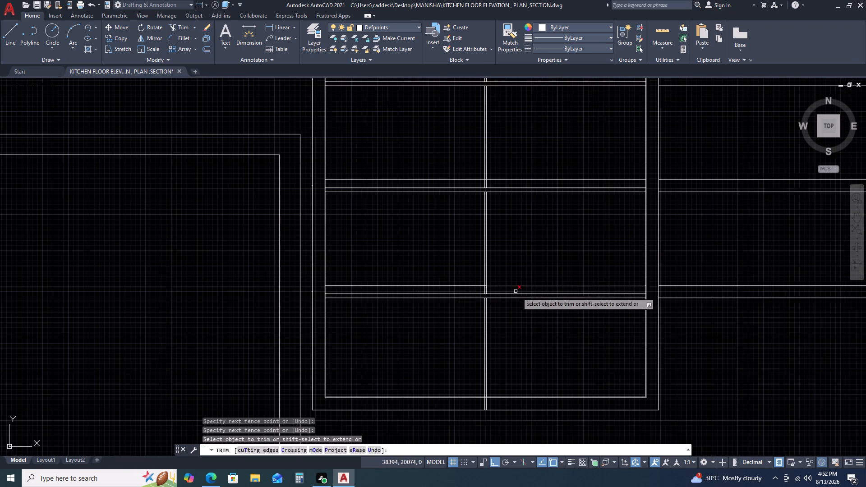
pyautogui.scroll(3, 486, 410)
pyautogui.scroll(-4, 555, 370)
pyautogui.scroll(-1, 600, 368)
pyautogui.moveTo(603, 376); pyautogui.dragTo(567, 320, button='middle')
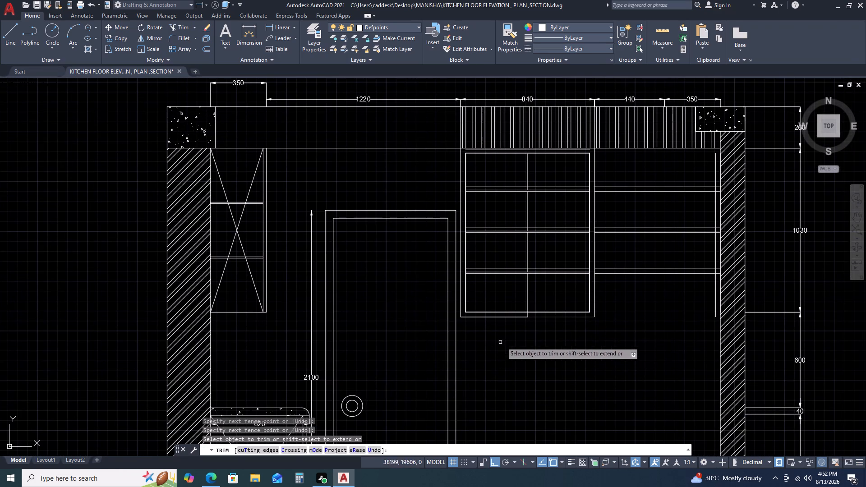
pyautogui.press('Escape')
# Offset the bottom line of the two-bay compartment's inner frame 20 downward.
pyautogui.scroll(3, 529, 321)
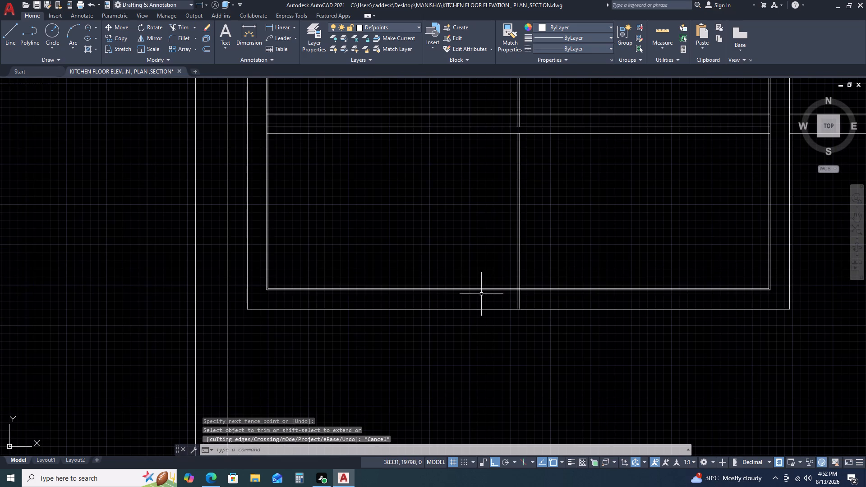
pyautogui.click(478, 291)
pyautogui.write('O')
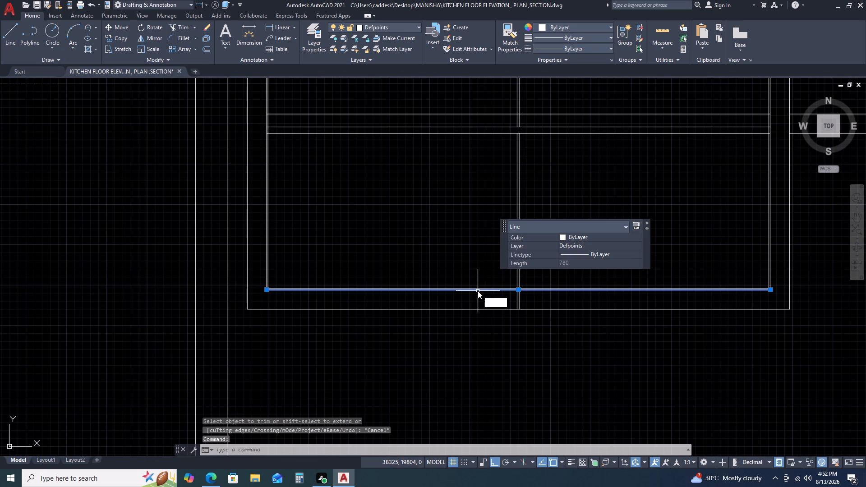
pyautogui.press('space')
pyautogui.press('2')
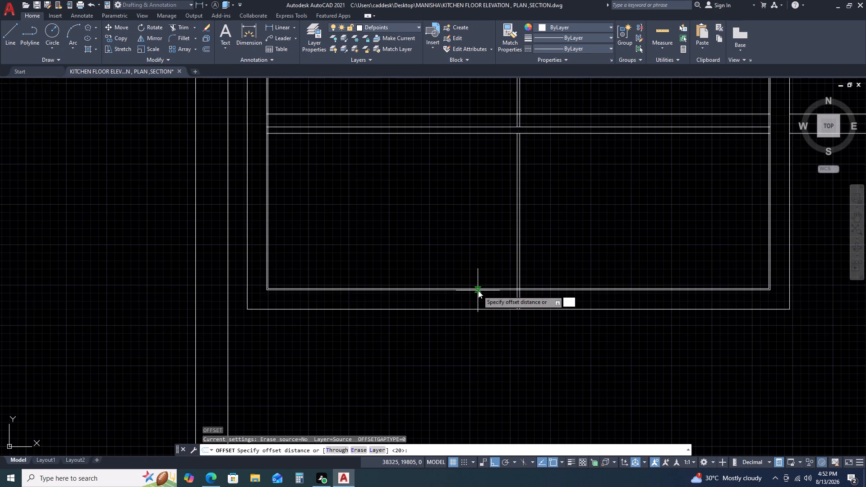
pyautogui.press('0')
pyautogui.press('space')
pyautogui.click(478, 299)
pyautogui.press('Escape')
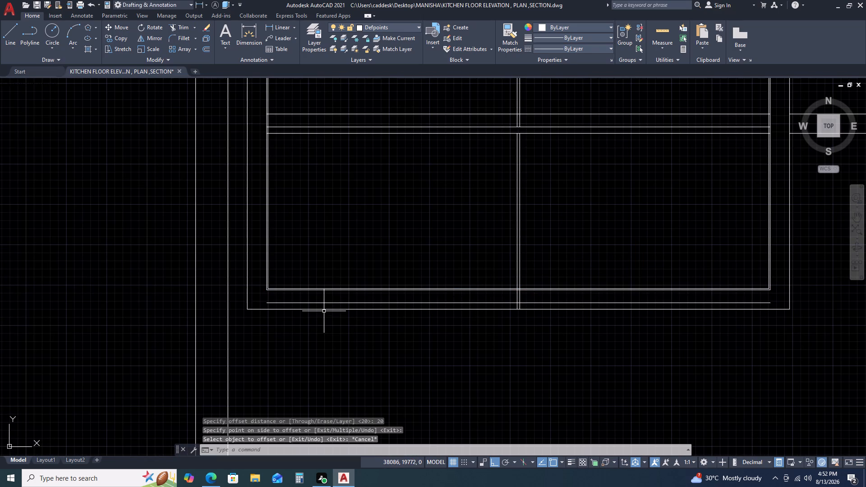
# Extend the inner frame's left and right side lines down to the offset line below the frame.
pyautogui.press('e')
pyautogui.press('x')
pyautogui.press('space')
pyautogui.moveTo(321, 272); pyautogui.dragTo(310, 271)
pyautogui.click(259, 268)
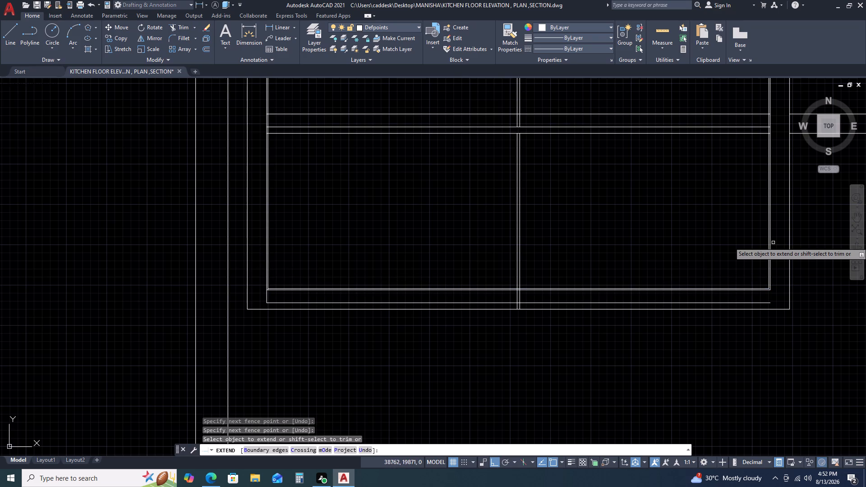
pyautogui.click(780, 253)
pyautogui.click(766, 259)
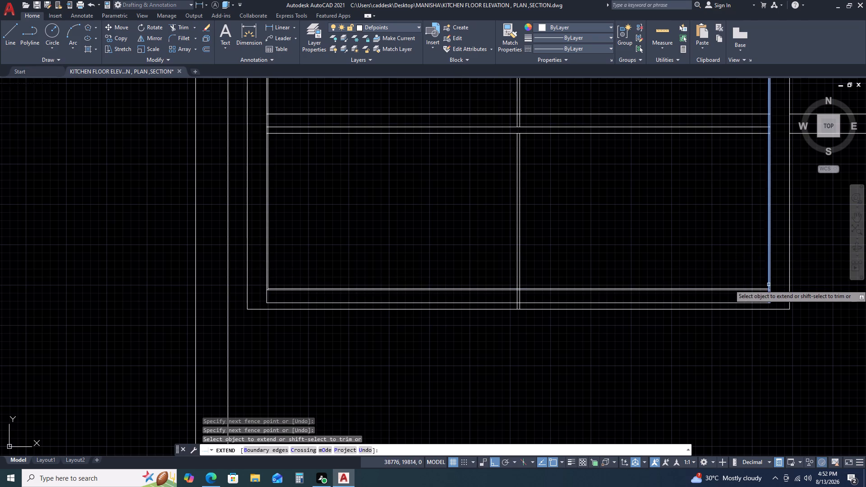
# Extend the double side lines of the shelf unit's inner frame down past its bottom lines at both lower corners.
pyautogui.click(768, 285)
pyautogui.scroll(2, 767, 288)
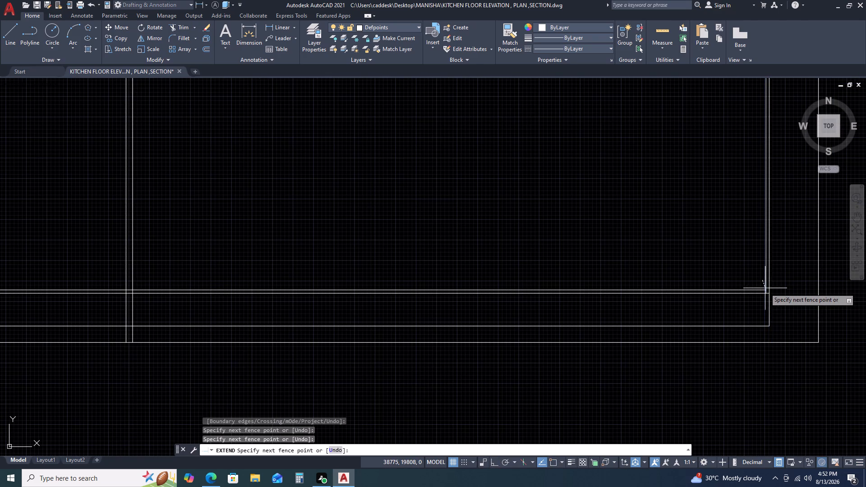
pyautogui.click(773, 287)
pyautogui.scroll(-4, 629, 332)
pyautogui.scroll(4, 502, 326)
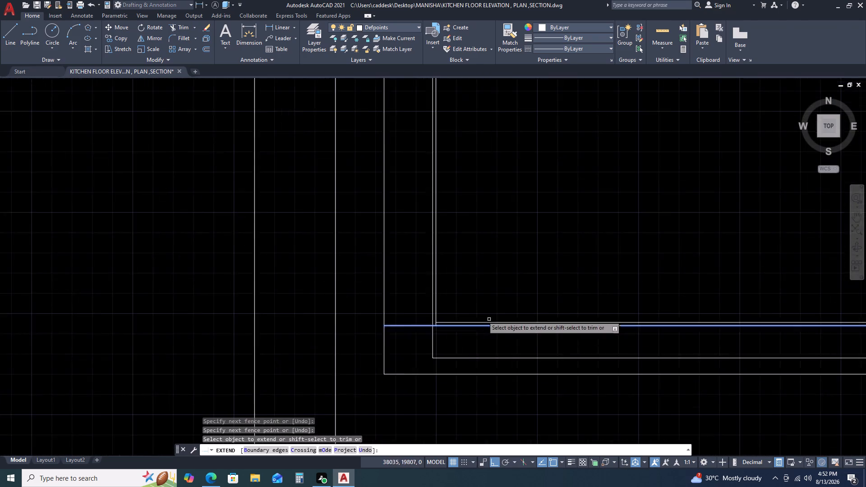
pyautogui.click(435, 311)
pyautogui.press('Escape')
pyautogui.scroll(-4, 474, 308)
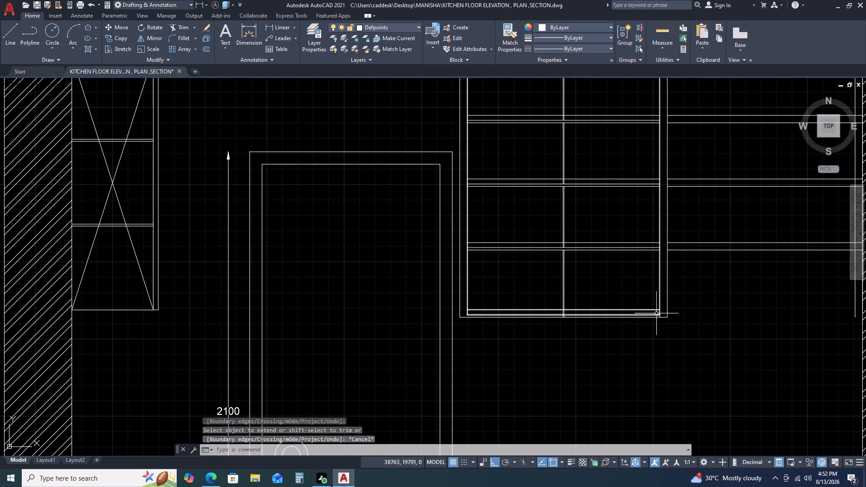
# Fillet the innermost right side line and bottom line of the inner frame into a sharp corner with radius 0.
pyautogui.scroll(4, 658, 312)
pyautogui.press('f')
pyautogui.press('space')
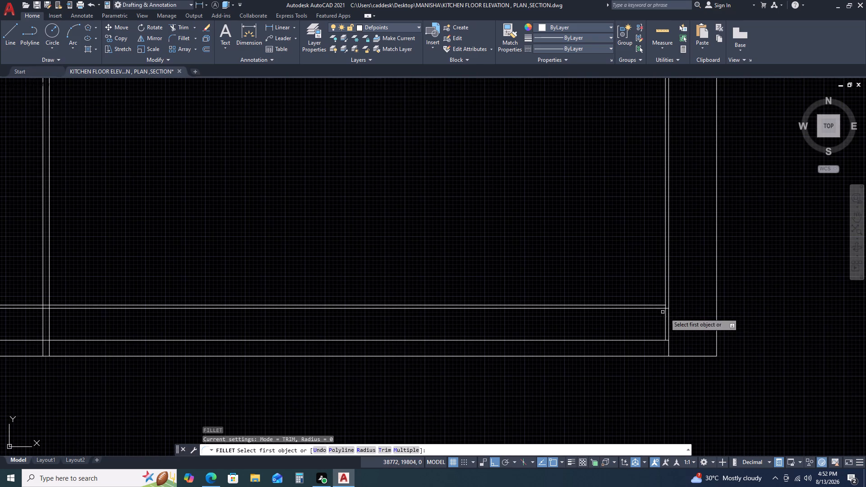
pyautogui.click(662, 306)
pyautogui.click(665, 296)
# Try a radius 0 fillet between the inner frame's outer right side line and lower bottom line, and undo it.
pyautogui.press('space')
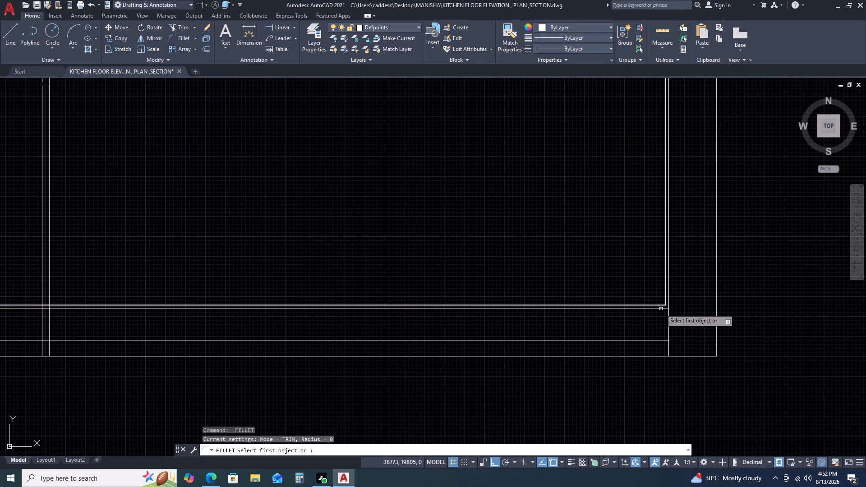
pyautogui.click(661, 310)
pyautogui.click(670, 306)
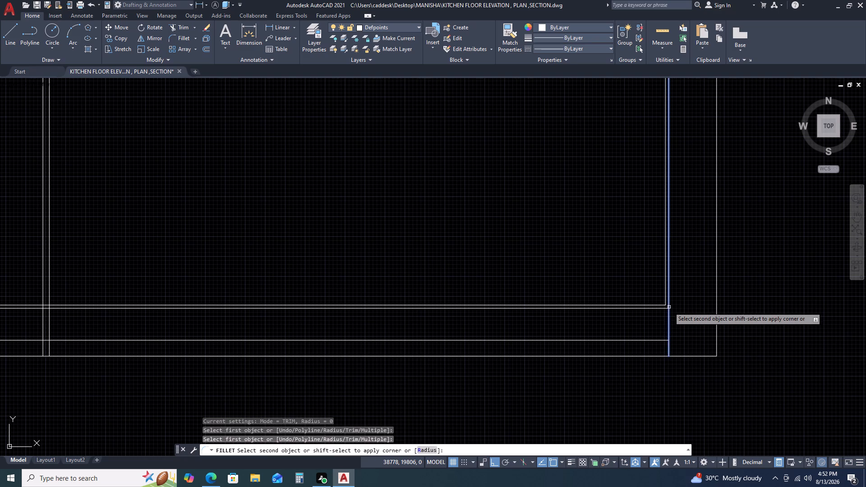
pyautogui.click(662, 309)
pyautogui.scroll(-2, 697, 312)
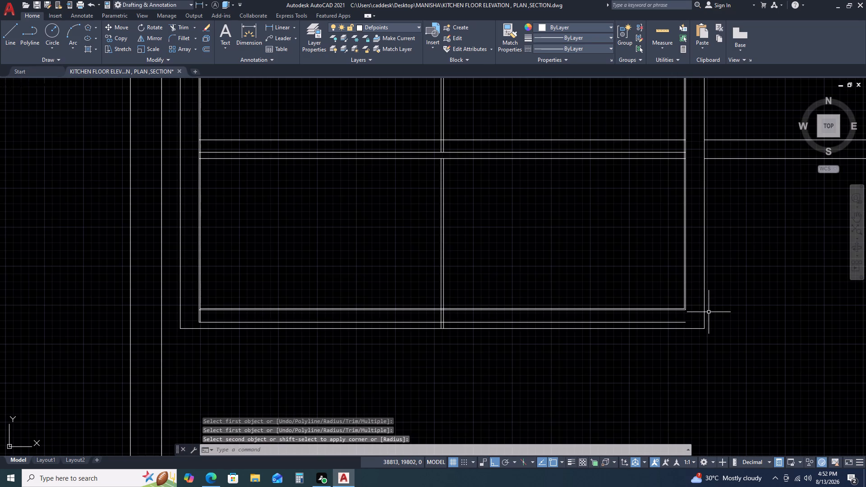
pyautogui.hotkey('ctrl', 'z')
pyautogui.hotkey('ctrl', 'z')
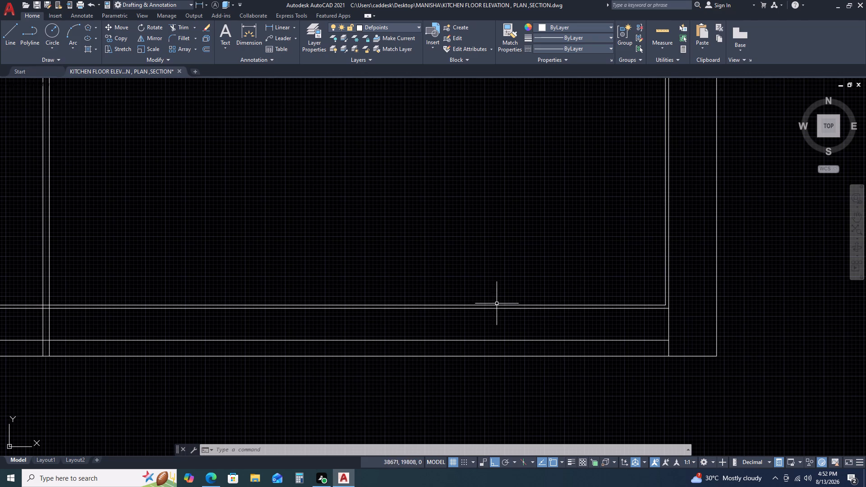
# Trim the double centre divider out of the strip between the offset line below the inner frame and the unit's bottom edge.
pyautogui.scroll(-2, 553, 340)
pyautogui.moveTo(417, 367); pyautogui.dragTo(596, 262, button='middle')
pyautogui.middleClick(596, 262)
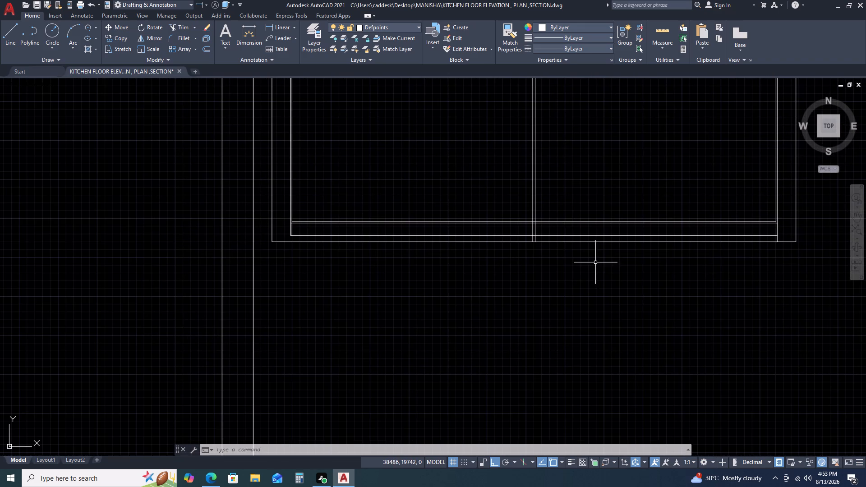
pyautogui.scroll(3, 541, 239)
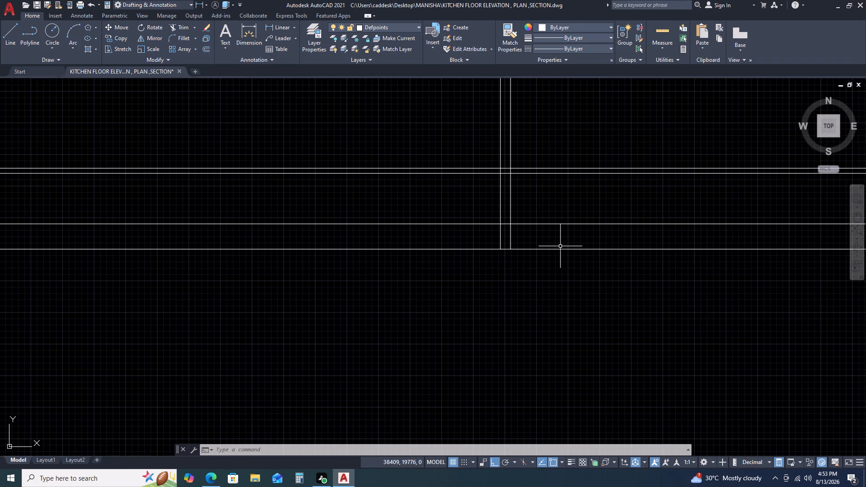
pyautogui.write('TR')
pyautogui.press('space')
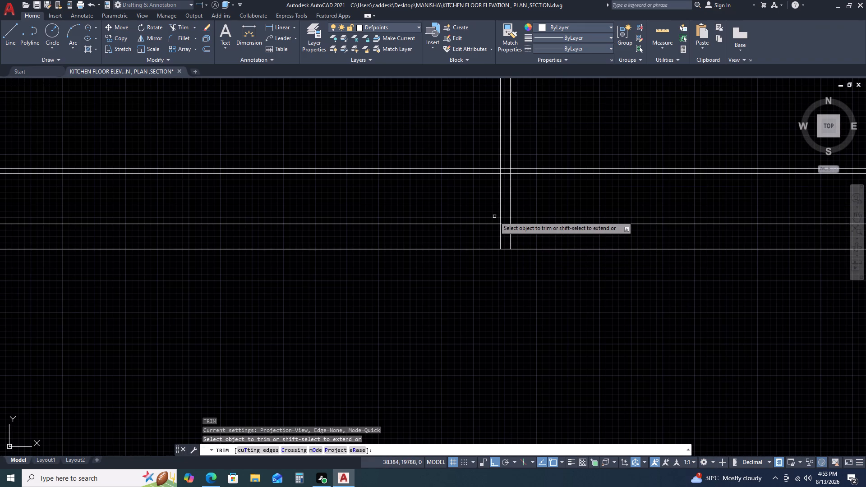
pyautogui.scroll(2, 494, 216)
pyautogui.moveTo(550, 270); pyautogui.dragTo(542, 271)
pyautogui.click(472, 276)
pyautogui.scroll(-8, 493, 270)
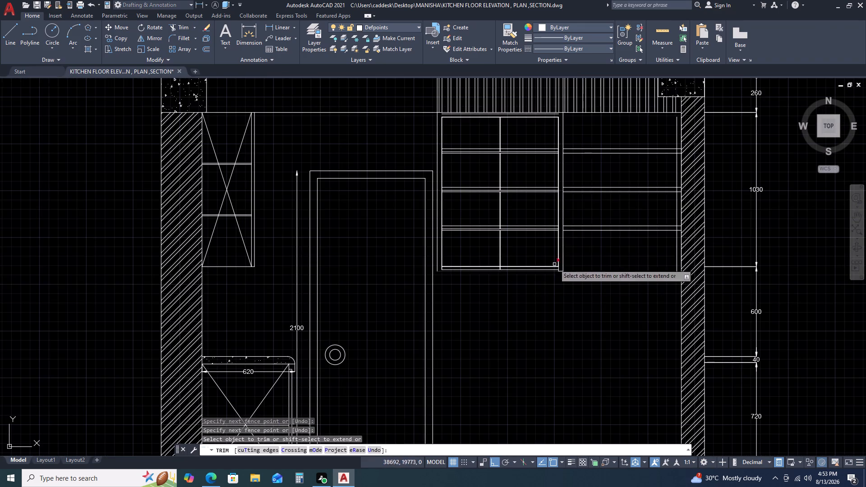
pyautogui.scroll(3, 559, 110)
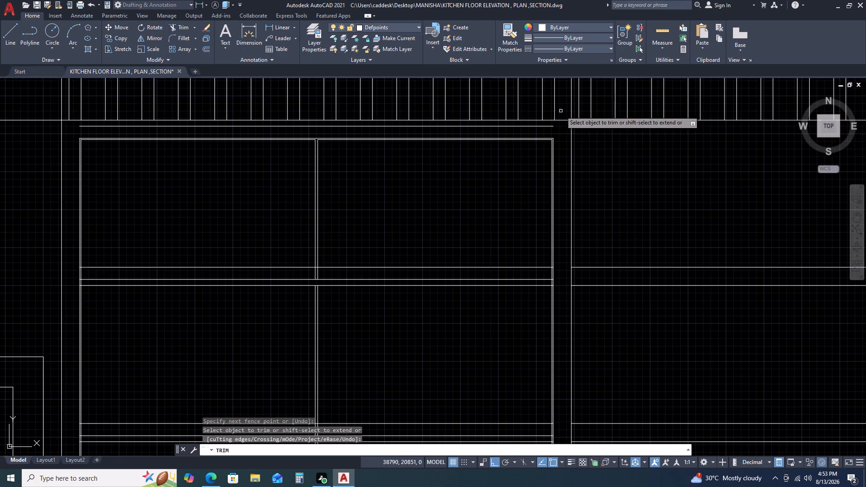
pyautogui.press('Escape')
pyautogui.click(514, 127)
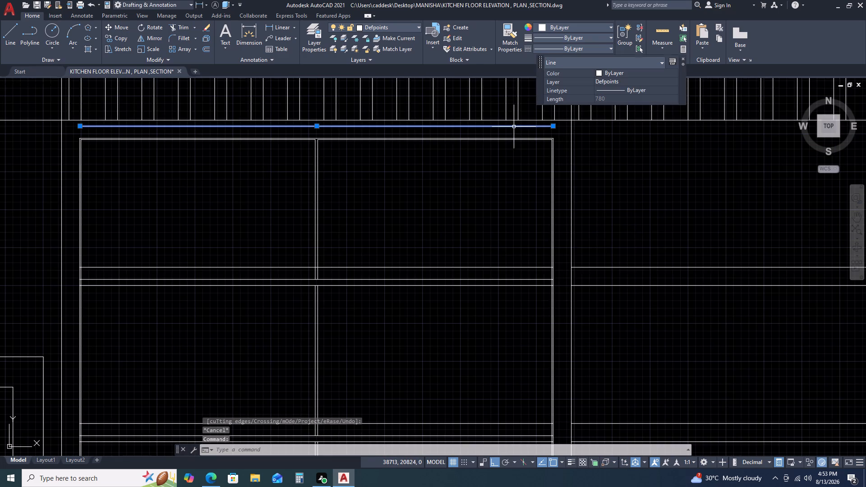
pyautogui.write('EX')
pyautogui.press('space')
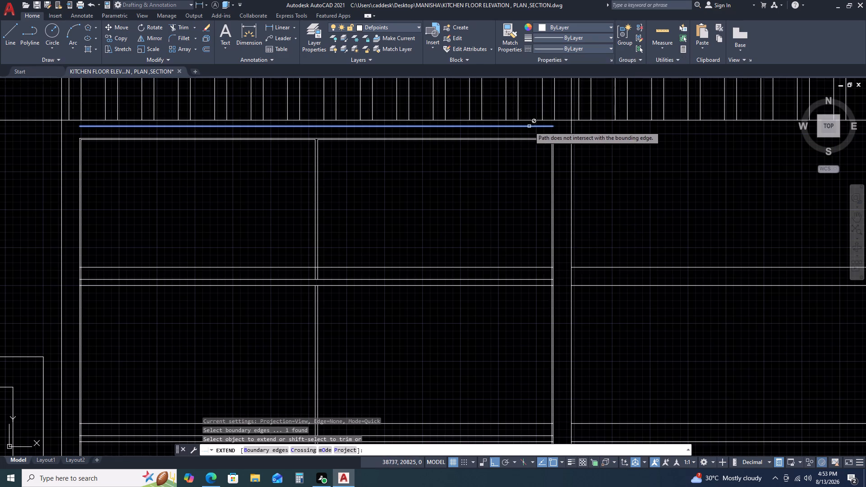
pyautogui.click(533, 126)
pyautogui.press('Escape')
# Stretch both ends of the horizontal line above the inner frame out to the shelf unit's outer side lines.
pyautogui.click(534, 127)
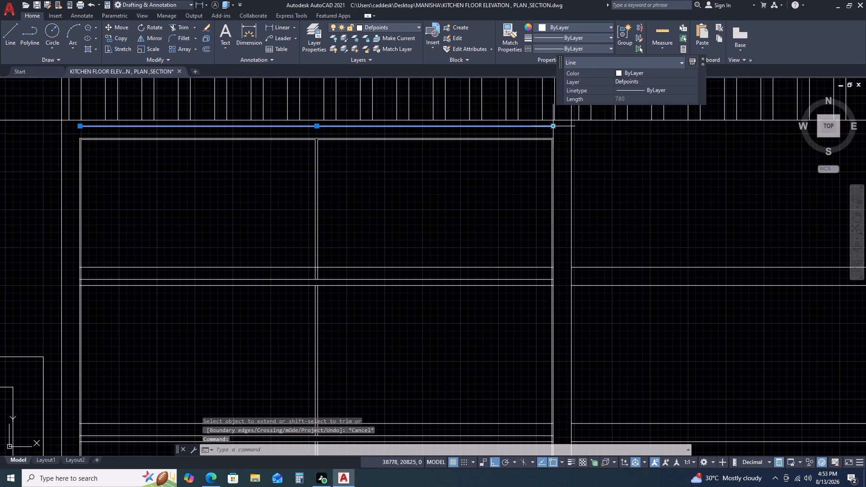
pyautogui.click(553, 127)
pyautogui.click(573, 129)
pyautogui.scroll(-2, 523, 143)
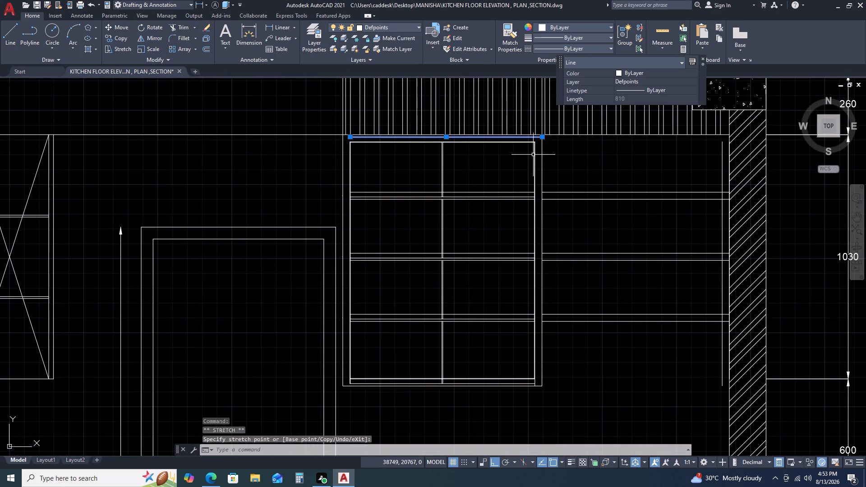
pyautogui.scroll(3, 521, 200)
pyautogui.scroll(-3, 521, 189)
pyautogui.scroll(2, 357, 134)
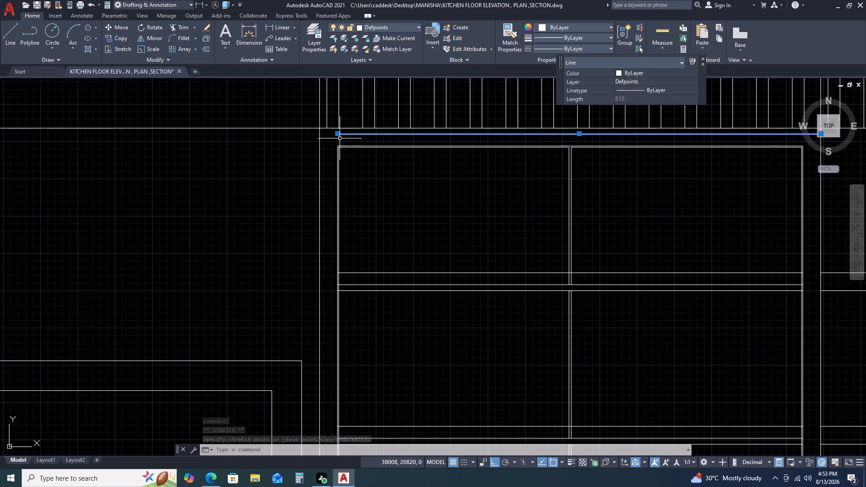
pyautogui.click(339, 133)
pyautogui.click(317, 134)
pyautogui.press('Escape')
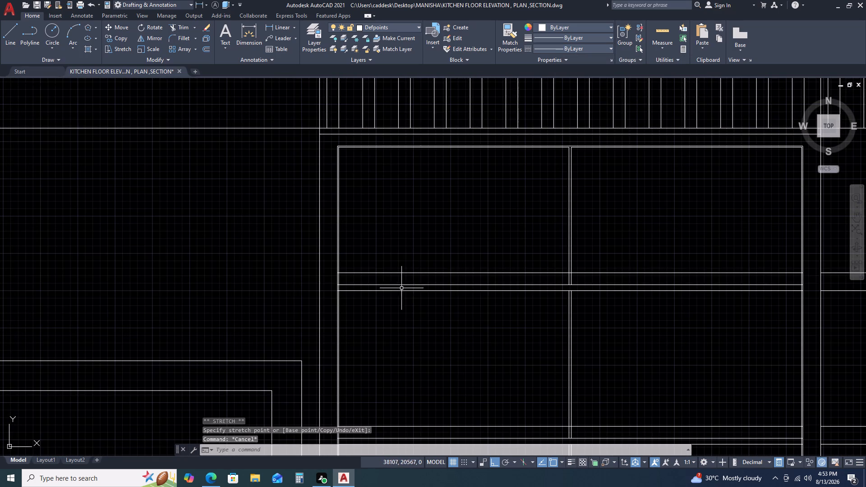
# Stretch the left ends of the uppermost shelf's two lower lines out to the unit's outer left side line.
pyautogui.scroll(2, 359, 287)
pyautogui.moveTo(361, 280); pyautogui.dragTo(373, 239, button='middle')
pyautogui.click(375, 229)
pyautogui.click(354, 269)
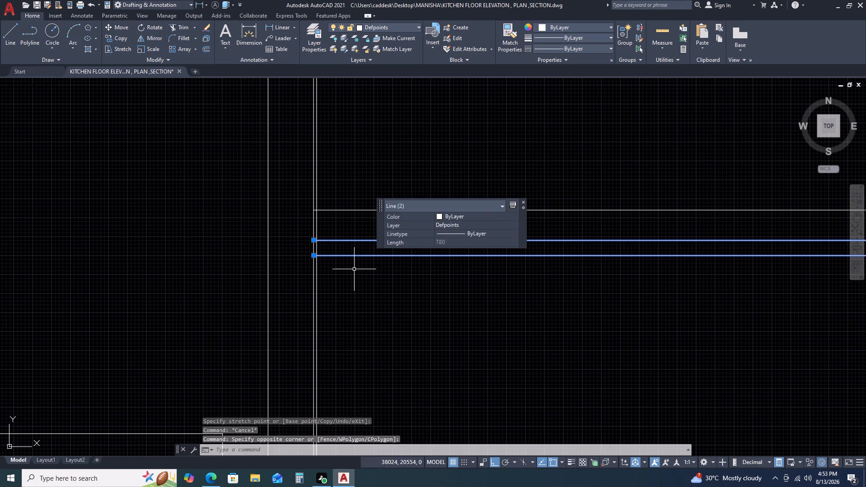
pyautogui.click(313, 241)
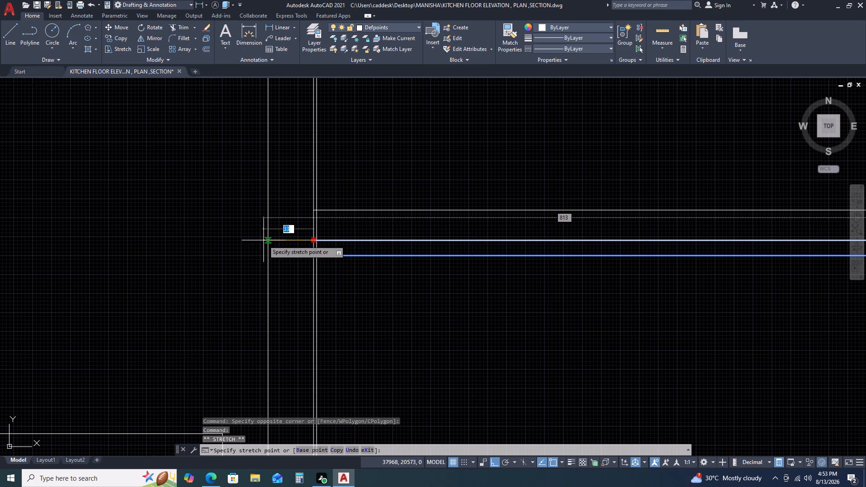
pyautogui.click(263, 240)
pyautogui.click(312, 257)
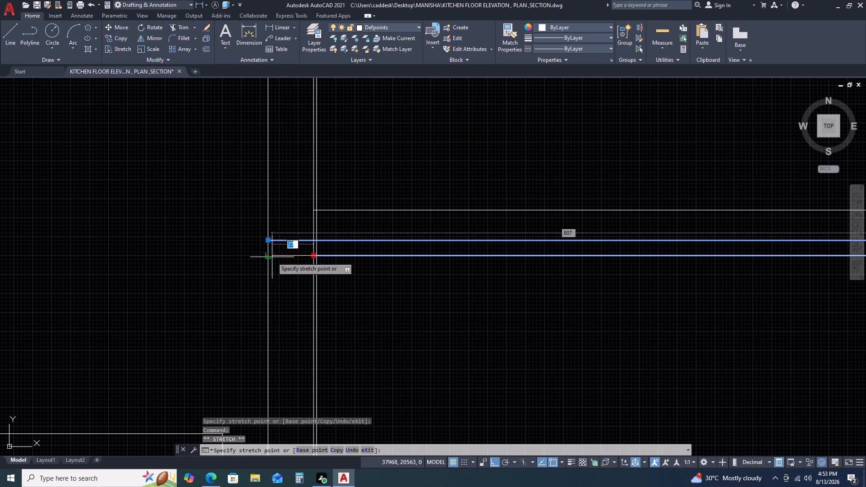
pyautogui.click(265, 256)
pyautogui.scroll(-3, 336, 254)
pyautogui.press('Escape')
# Stretch the right ends of the uppermost shelf's two lower lines out to the unit's outer right side line.
pyautogui.moveTo(513, 278); pyautogui.dragTo(430, 266, button='middle')
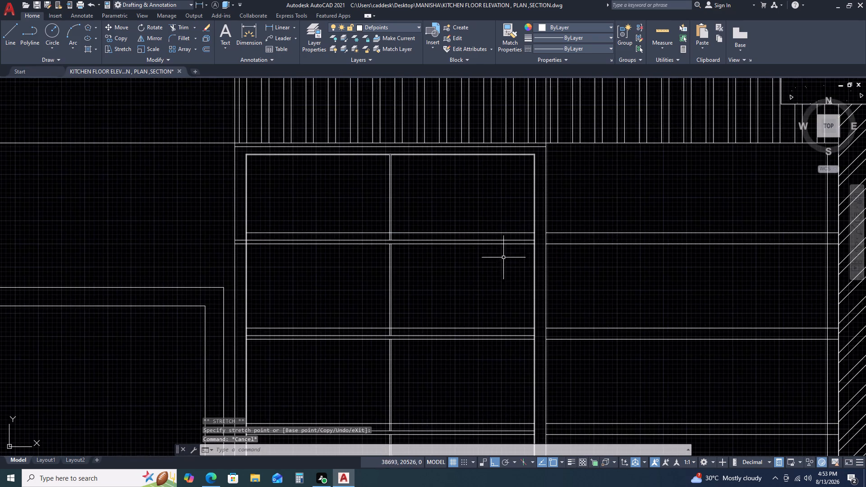
pyautogui.scroll(3, 518, 249)
pyautogui.click(551, 207)
pyautogui.click(525, 249)
pyautogui.moveTo(550, 254); pyautogui.dragTo(455, 278, button='middle')
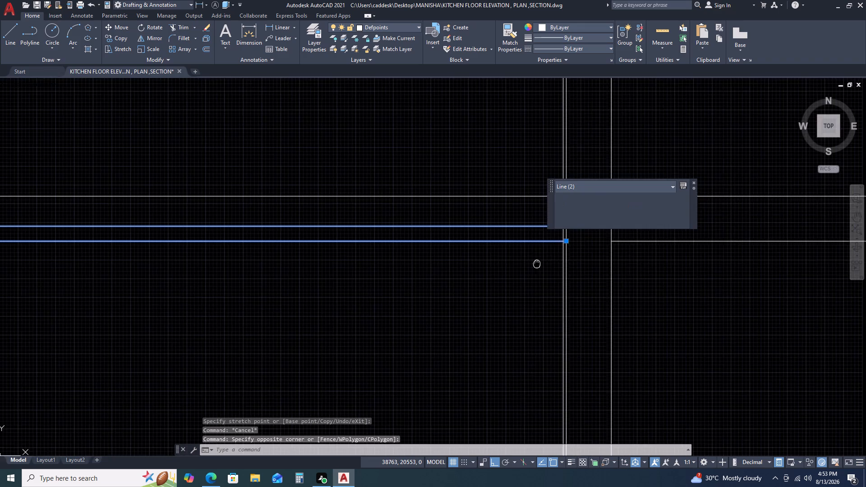
pyautogui.moveTo(455, 278); pyautogui.dragTo(399, 276, button='middle')
pyautogui.click(426, 239)
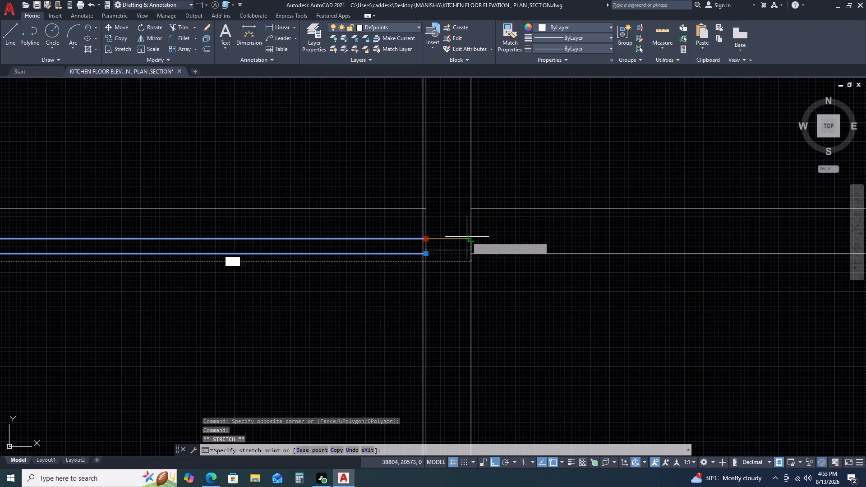
pyautogui.click(472, 237)
pyautogui.click(428, 254)
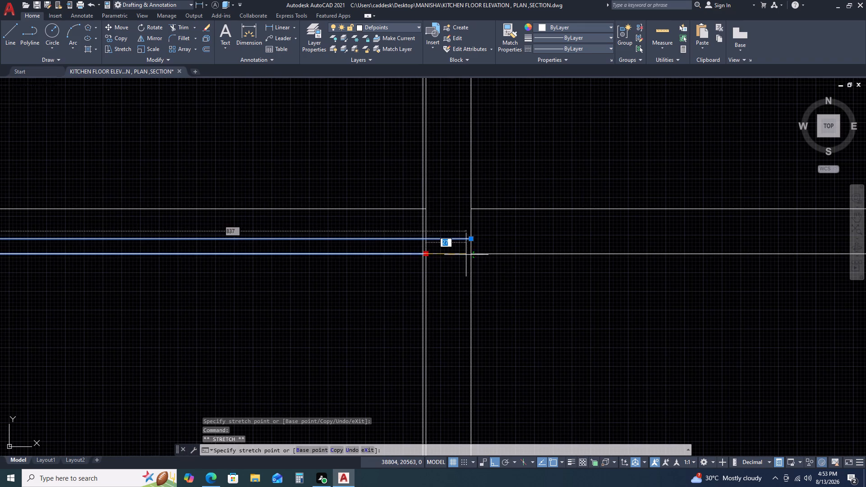
pyautogui.click(472, 254)
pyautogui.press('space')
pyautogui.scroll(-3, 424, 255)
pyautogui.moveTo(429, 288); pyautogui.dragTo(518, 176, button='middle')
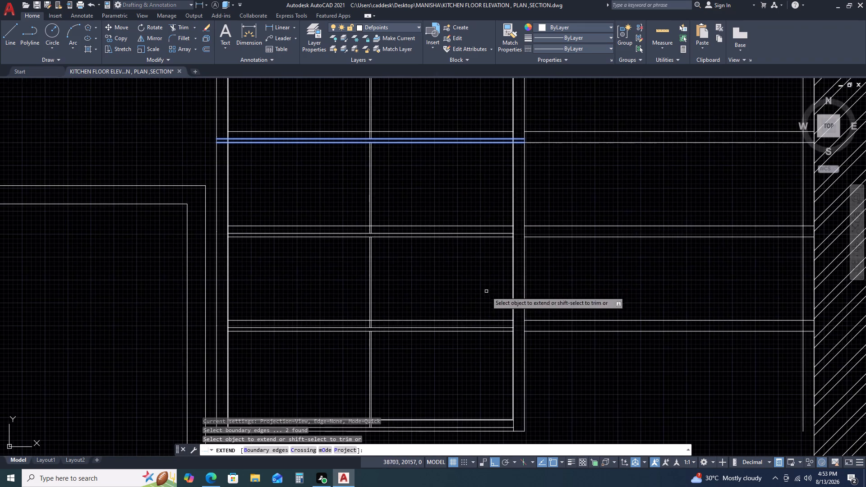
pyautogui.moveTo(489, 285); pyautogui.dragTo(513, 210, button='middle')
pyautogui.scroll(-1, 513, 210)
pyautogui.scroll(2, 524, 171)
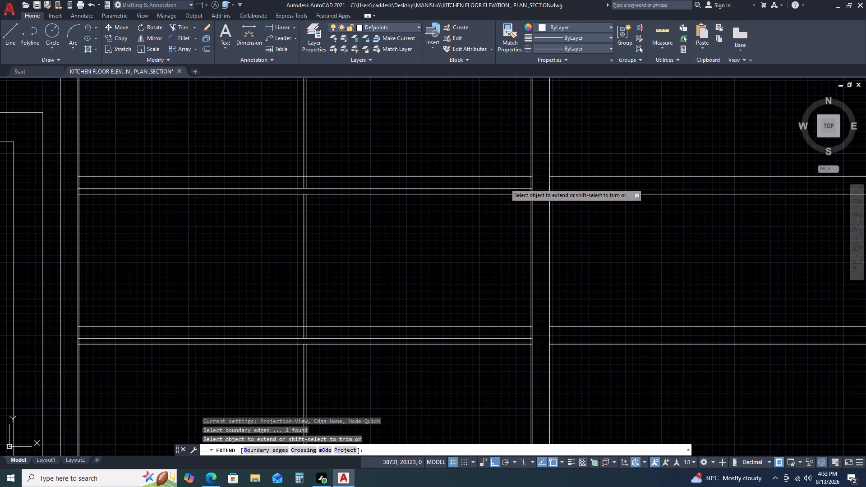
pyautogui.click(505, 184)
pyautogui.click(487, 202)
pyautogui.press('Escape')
# Stretch the right ends of the middle shelf's two lower lines out to the unit's outer right side line.
pyautogui.click(507, 180)
pyautogui.click(493, 198)
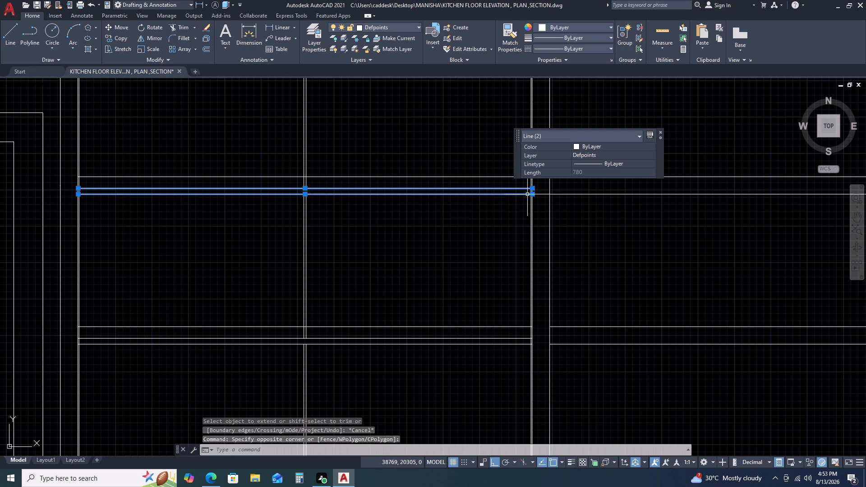
pyautogui.click(532, 194)
pyautogui.click(548, 193)
pyautogui.scroll(1, 535, 188)
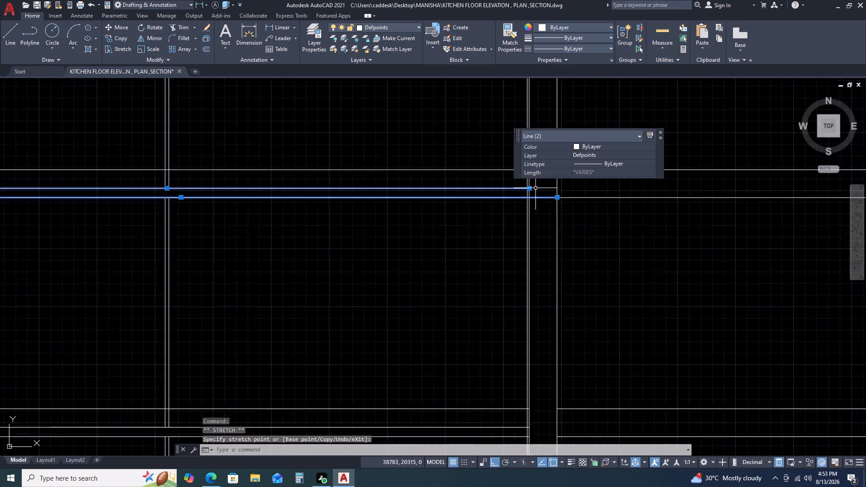
pyautogui.scroll(2, 535, 188)
pyautogui.click(517, 188)
pyautogui.click(586, 191)
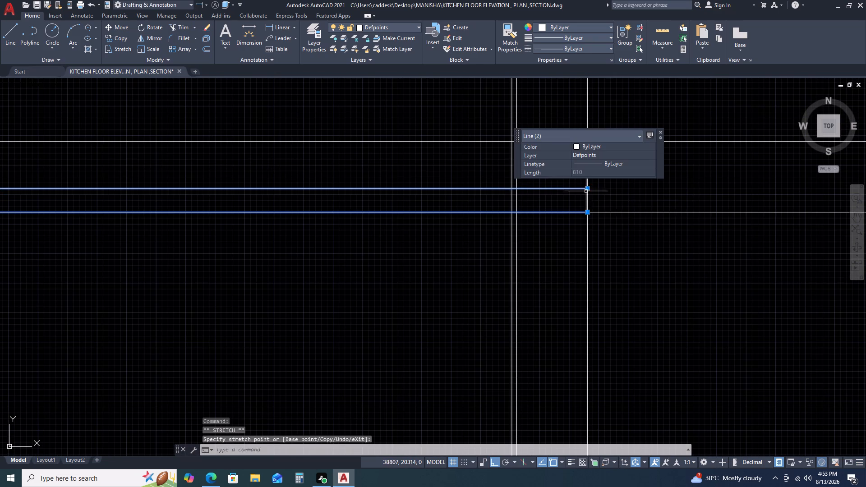
# Stretch the left ends of the middle shelf's two lower lines out to the unit's outer left side line.
pyautogui.scroll(-4, 511, 198)
pyautogui.scroll(3, 274, 211)
pyautogui.moveTo(329, 211); pyautogui.dragTo(463, 227, button='middle')
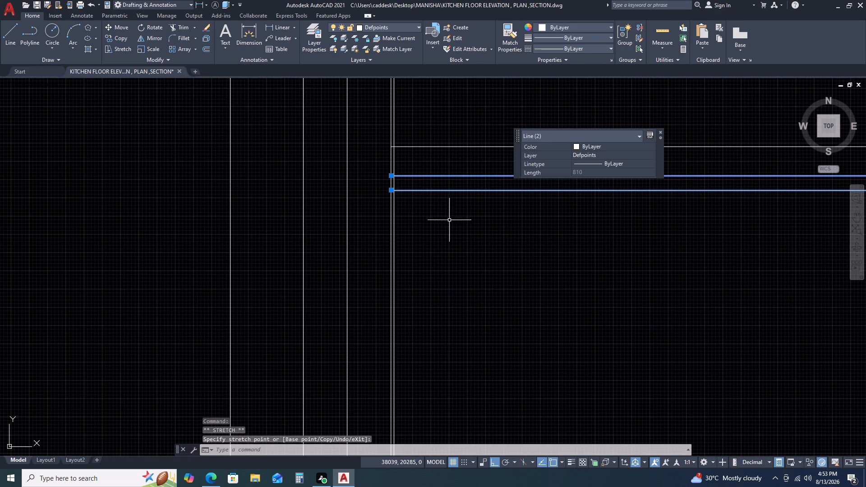
pyautogui.scroll(2, 388, 178)
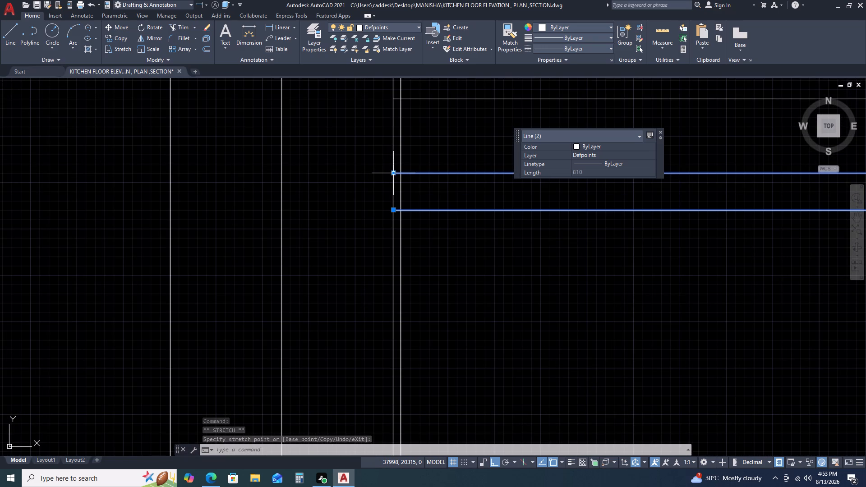
pyautogui.click(393, 172)
pyautogui.click(281, 174)
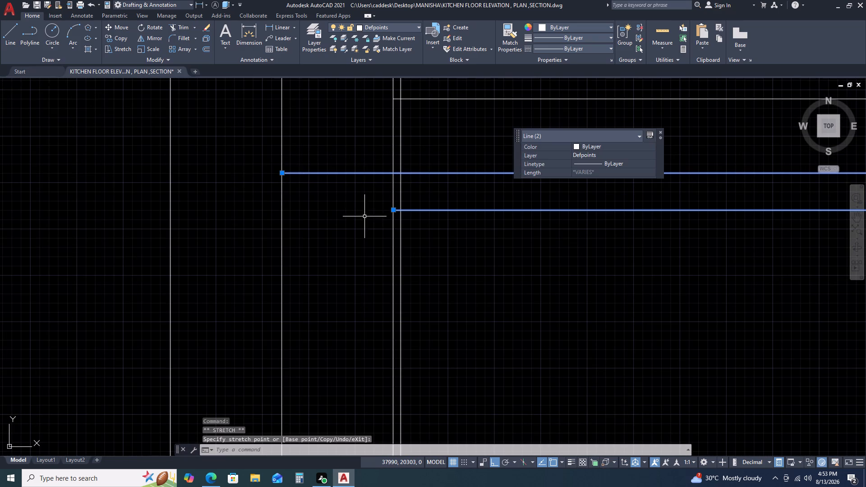
pyautogui.click(393, 209)
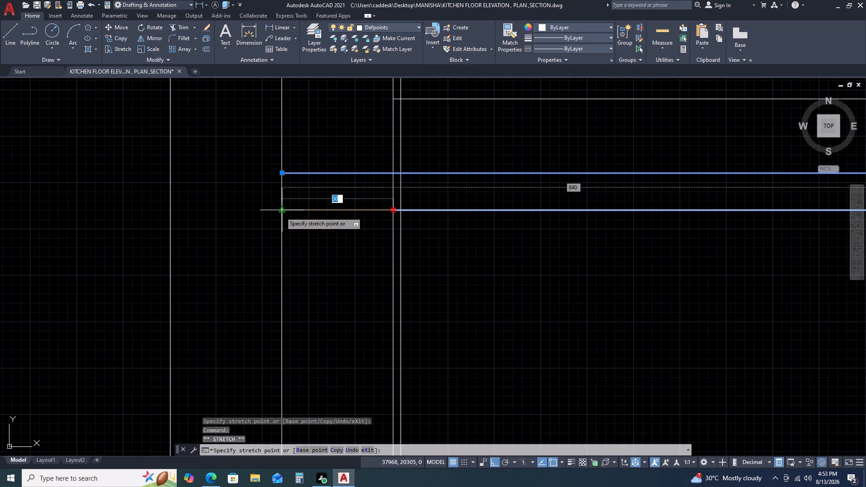
pyautogui.click(281, 212)
# Stretch the left ends of the lowest shelf's two lower lines out to the unit's outer left side line.
pyautogui.scroll(-3, 359, 203)
pyautogui.scroll(-2, 418, 252)
pyautogui.moveTo(452, 319); pyautogui.dragTo(423, 253, button='middle')
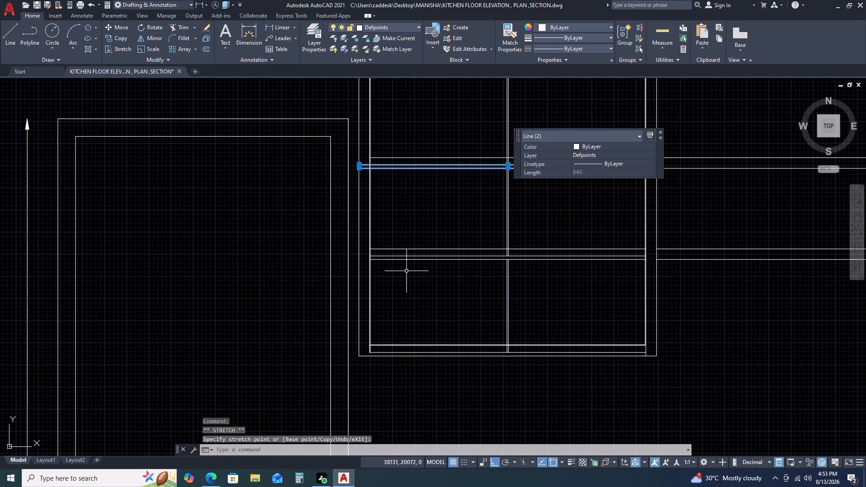
pyautogui.scroll(3, 387, 283)
pyautogui.click(348, 166)
pyautogui.click(327, 207)
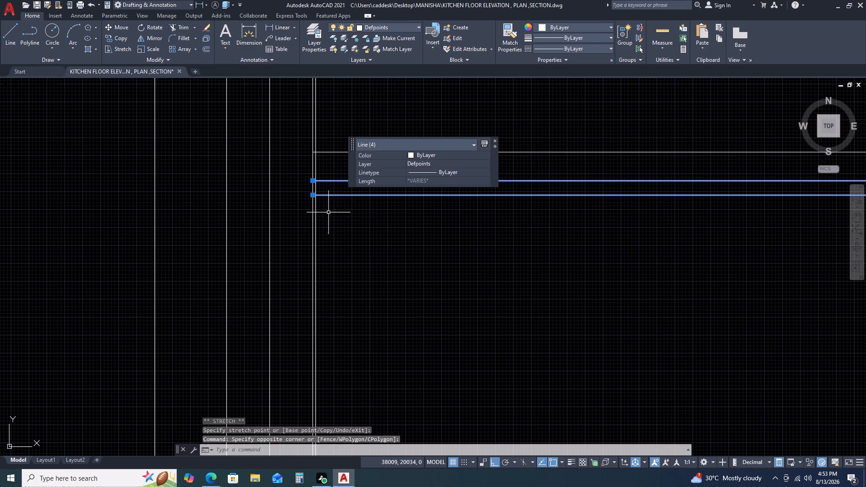
pyautogui.press('Escape')
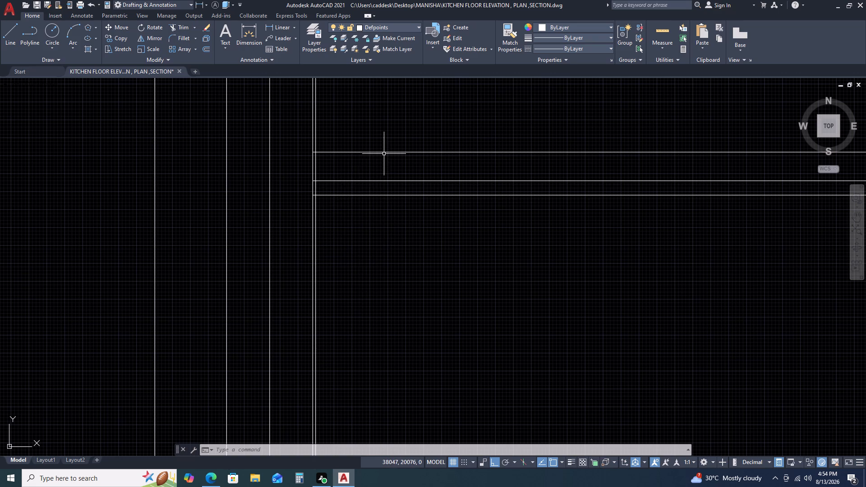
pyautogui.click(371, 177)
pyautogui.click(364, 218)
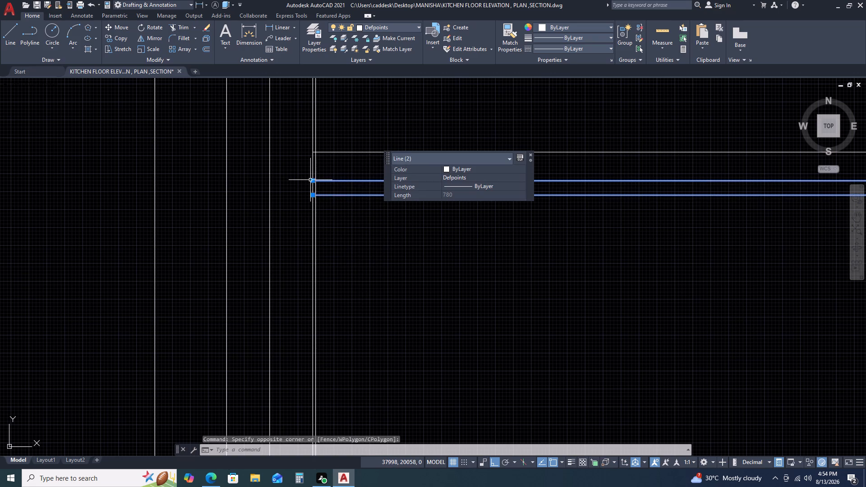
pyautogui.click(310, 180)
pyautogui.click(313, 180)
pyautogui.click(314, 179)
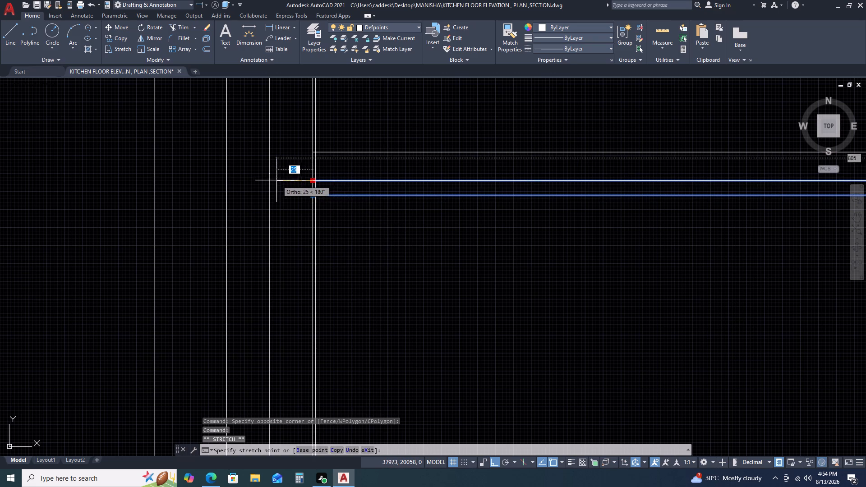
pyautogui.click(270, 183)
pyautogui.press('Escape')
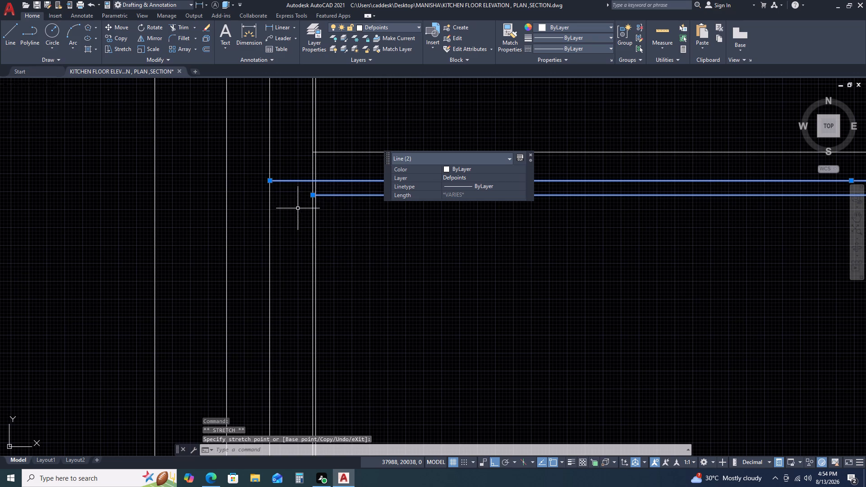
pyautogui.click(313, 195)
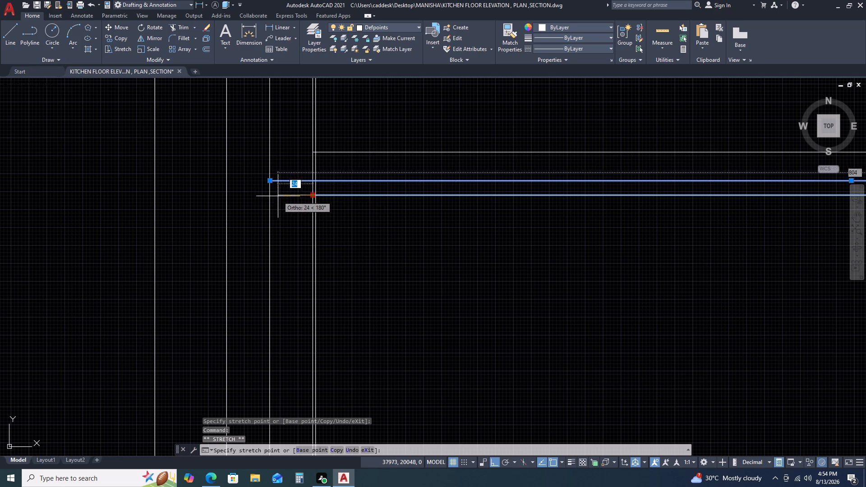
pyautogui.click(271, 196)
pyautogui.press('Escape')
# Stretch the right ends of the lowest shelf's two lower lines out to the unit's outer right side line.
pyautogui.scroll(-3, 359, 219)
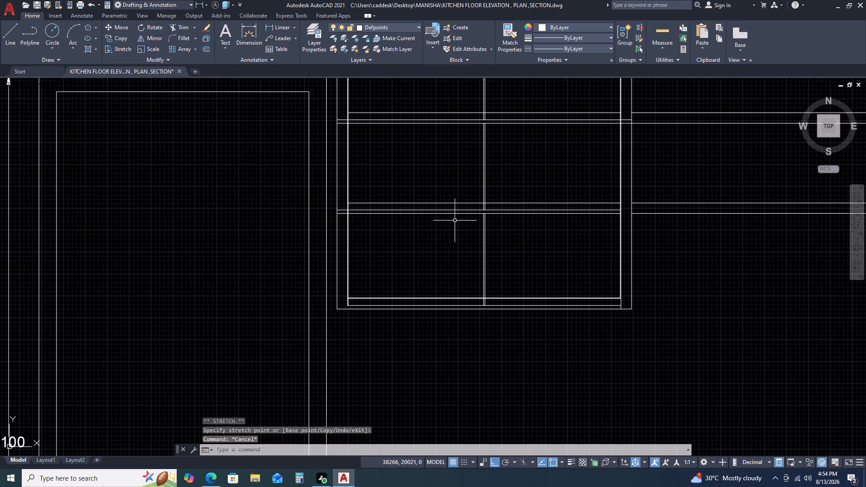
pyautogui.scroll(2, 597, 205)
pyautogui.moveTo(653, 236); pyautogui.dragTo(591, 220, button='middle')
pyautogui.scroll(2, 567, 208)
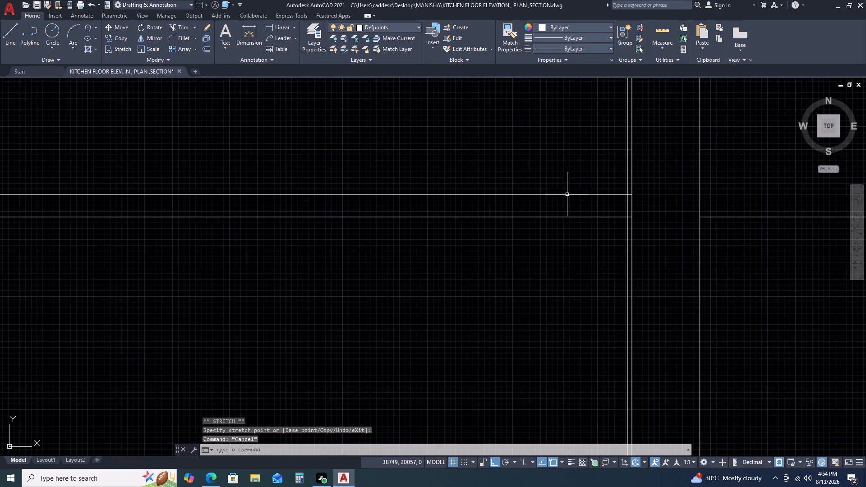
pyautogui.click(575, 183)
pyautogui.click(522, 252)
pyautogui.moveTo(523, 260); pyautogui.dragTo(412, 259, button='middle')
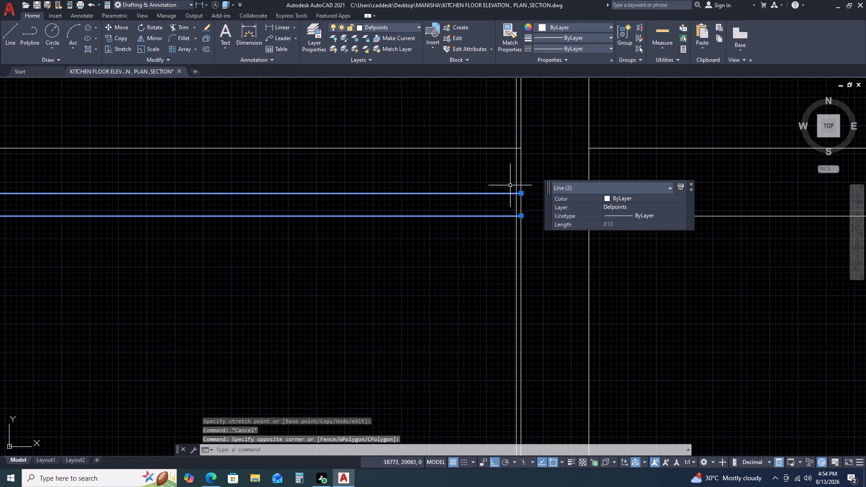
pyautogui.moveTo(504, 210); pyautogui.dragTo(410, 219, button='middle')
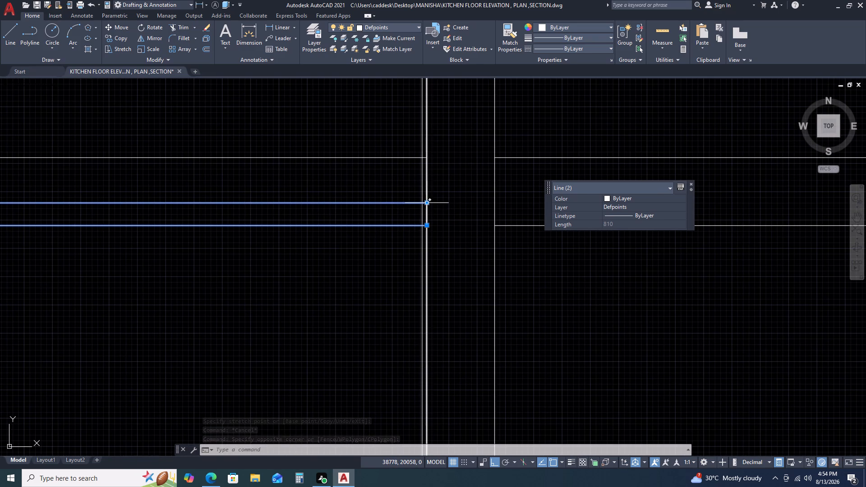
pyautogui.click(428, 203)
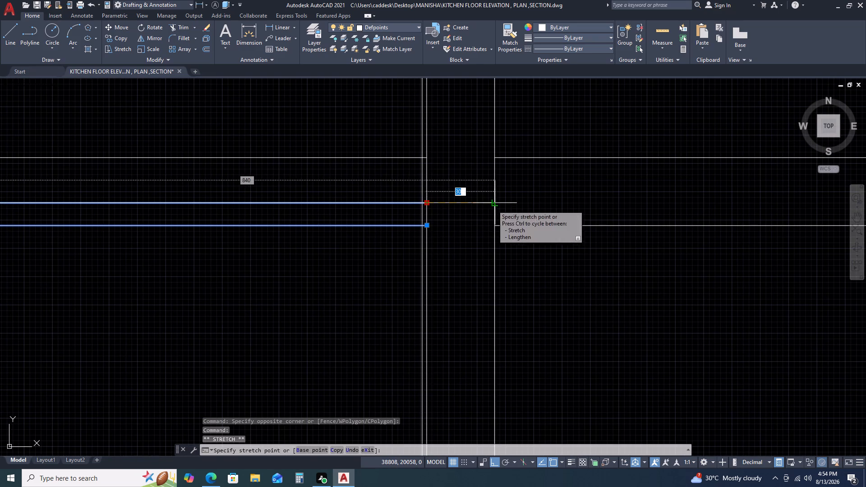
pyautogui.click(493, 205)
pyautogui.press('Escape')
pyautogui.click(405, 225)
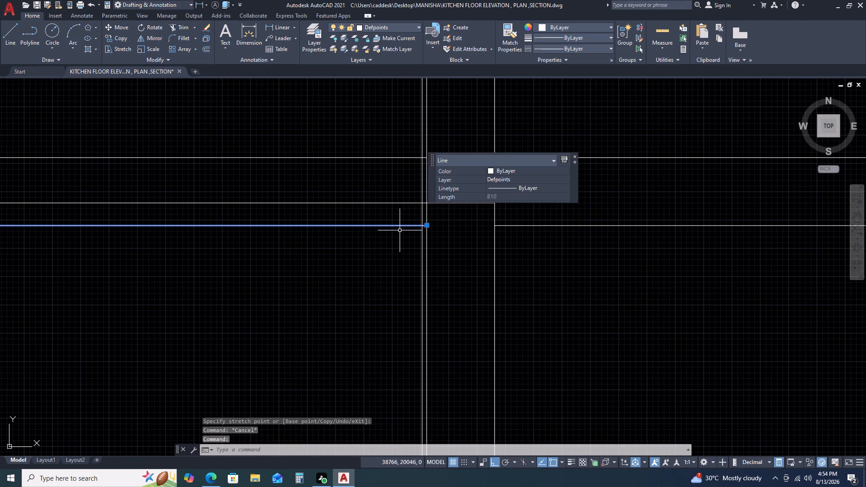
pyautogui.click(428, 226)
pyautogui.click(494, 226)
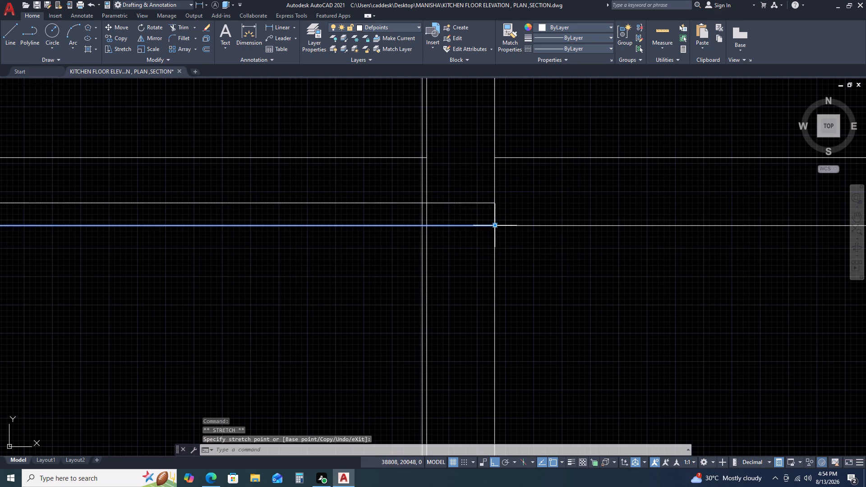
pyautogui.press('Escape')
# Stretch both ends of the horizontal line below the inner frame out to the shelf unit's outer side lines.
pyautogui.scroll(-4, 402, 231)
pyautogui.scroll(-1, 382, 293)
pyautogui.moveTo(401, 307); pyautogui.dragTo(474, 239, button='middle')
pyautogui.moveTo(480, 229); pyautogui.dragTo(482, 225, button='middle')
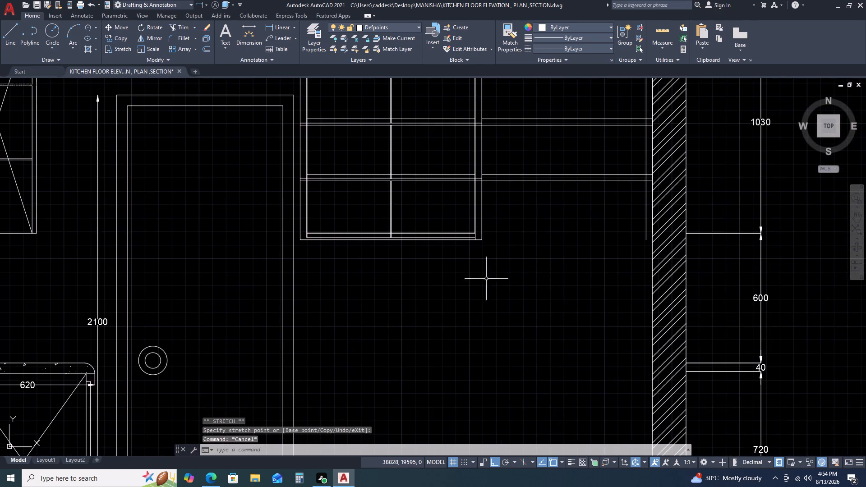
pyautogui.scroll(3, 452, 252)
pyautogui.click(499, 189)
pyautogui.click(484, 199)
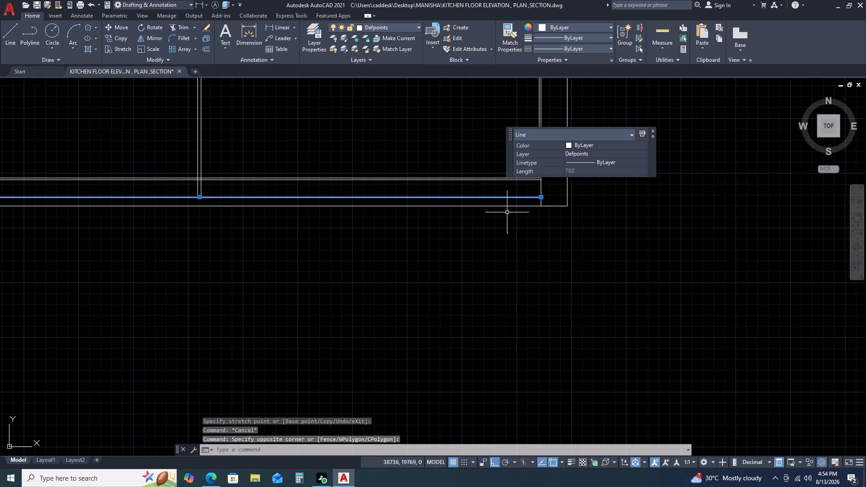
pyautogui.moveTo(508, 228); pyautogui.dragTo(471, 289, button='middle')
pyautogui.click(505, 258)
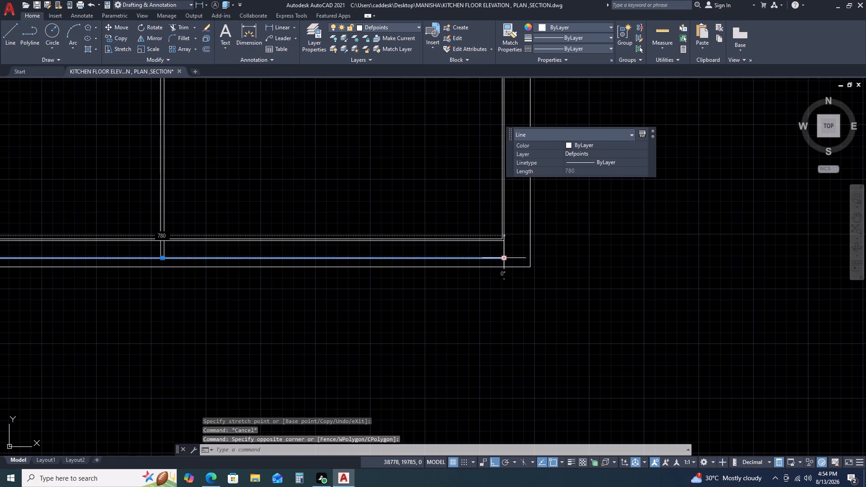
pyautogui.click(527, 258)
pyautogui.scroll(-2, 284, 294)
pyautogui.moveTo(253, 298); pyautogui.dragTo(504, 298, button='middle')
pyautogui.middleClick(516, 298)
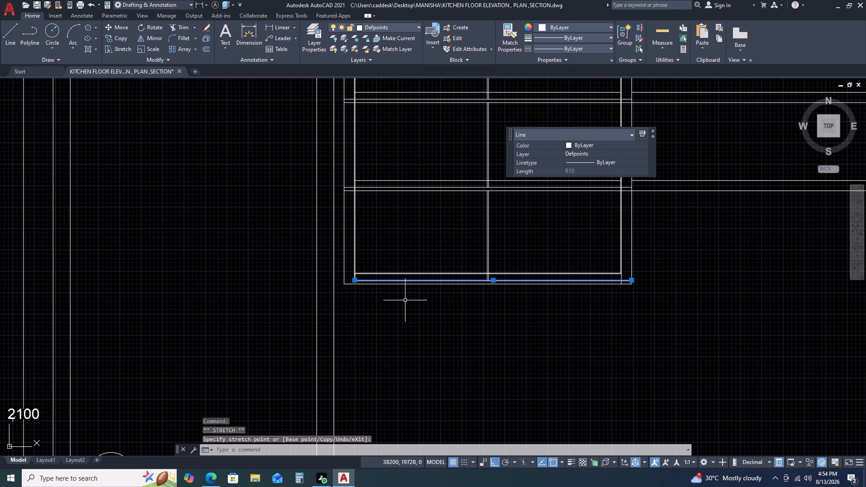
pyautogui.scroll(4, 351, 283)
pyautogui.click(360, 267)
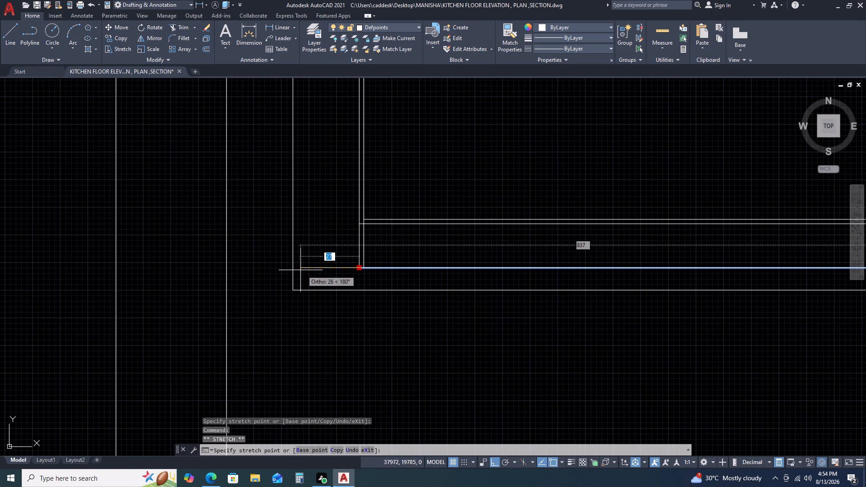
pyautogui.click(293, 270)
pyautogui.press('Escape')
# Trim the central divider's two lines where they run below the inner frame at the bottom of the shelf unit.
pyautogui.scroll(-4, 411, 282)
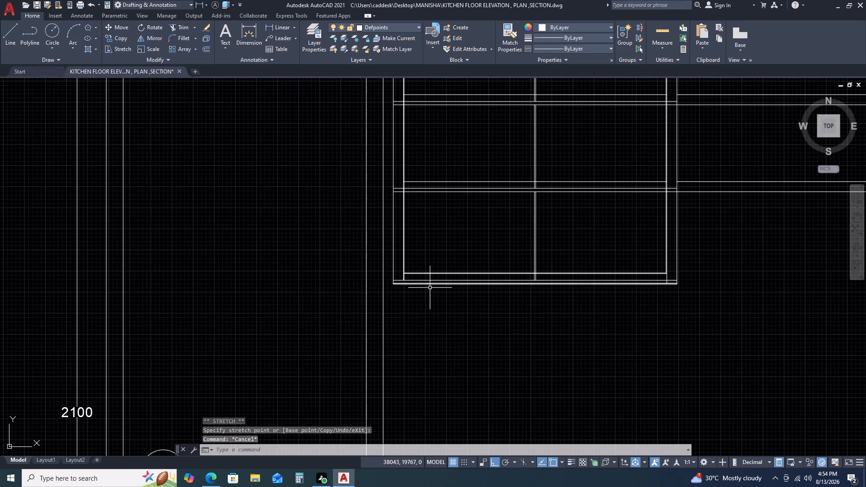
pyautogui.press('t')
pyautogui.press('r')
pyautogui.press('space')
pyautogui.scroll(1, 540, 280)
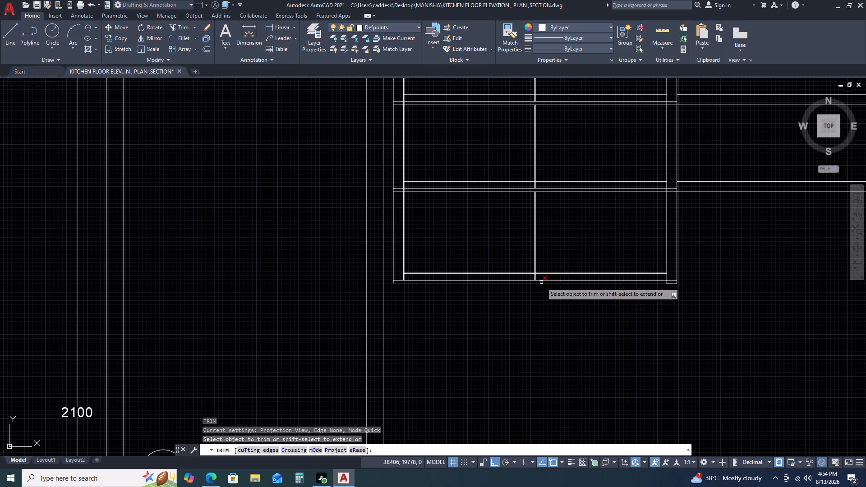
pyautogui.scroll(2, 541, 282)
pyautogui.click(539, 266)
pyautogui.click(490, 272)
pyautogui.scroll(-4, 573, 280)
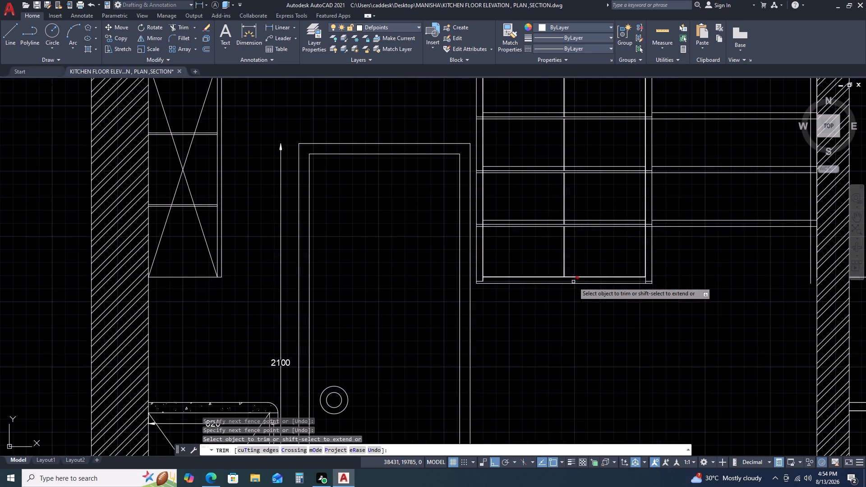
# Trim the inner frame's vertical side lines between the lowest shelf's two lower lines on both sides of the unit.
pyautogui.moveTo(571, 200); pyautogui.dragTo(551, 256, button='middle')
pyautogui.scroll(7, 463, 281)
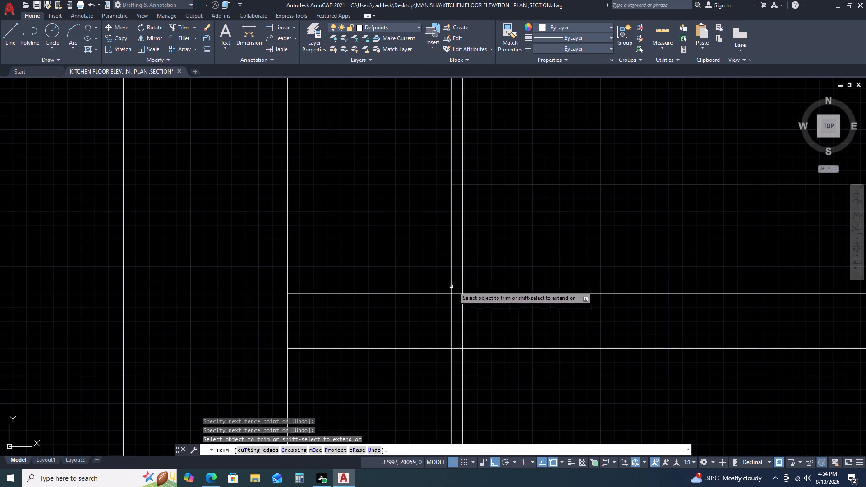
pyautogui.moveTo(489, 314); pyautogui.dragTo(414, 315)
pyautogui.click(401, 316)
pyautogui.scroll(-4, 389, 318)
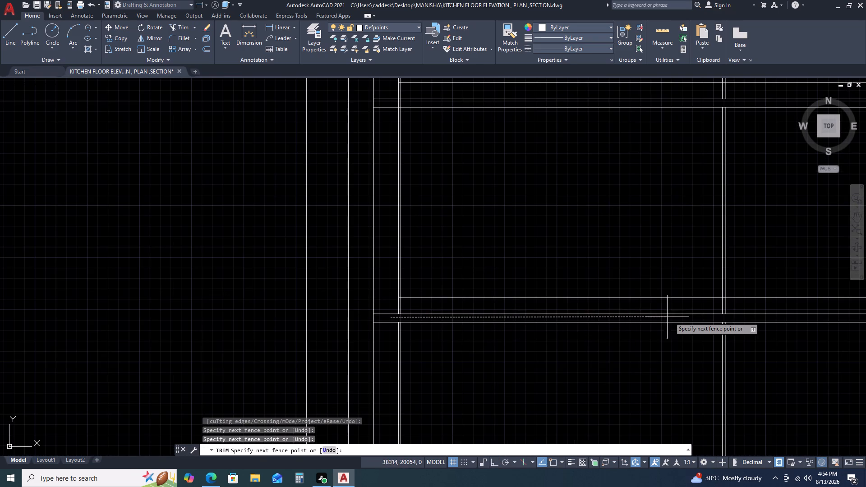
pyautogui.scroll(-2, 721, 317)
pyautogui.moveTo(710, 321); pyautogui.dragTo(669, 322, button='middle')
pyautogui.moveTo(561, 314); pyautogui.dragTo(548, 311, button='middle')
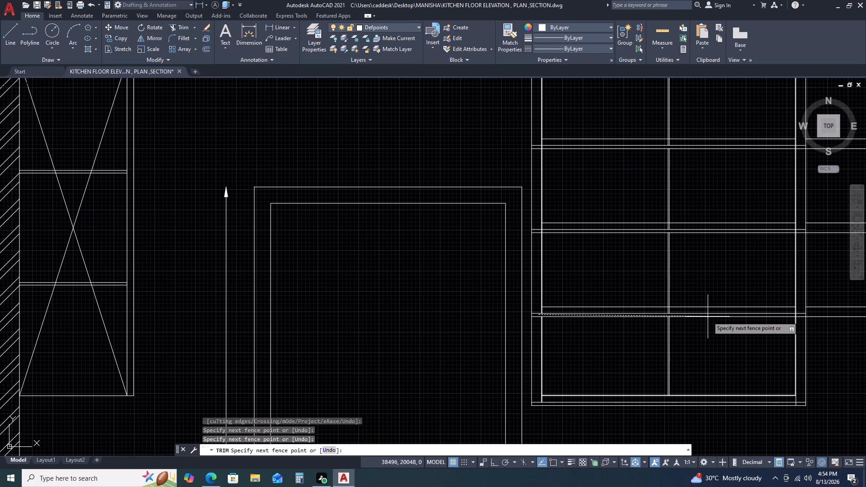
pyautogui.scroll(3, 788, 315)
pyautogui.click(802, 316)
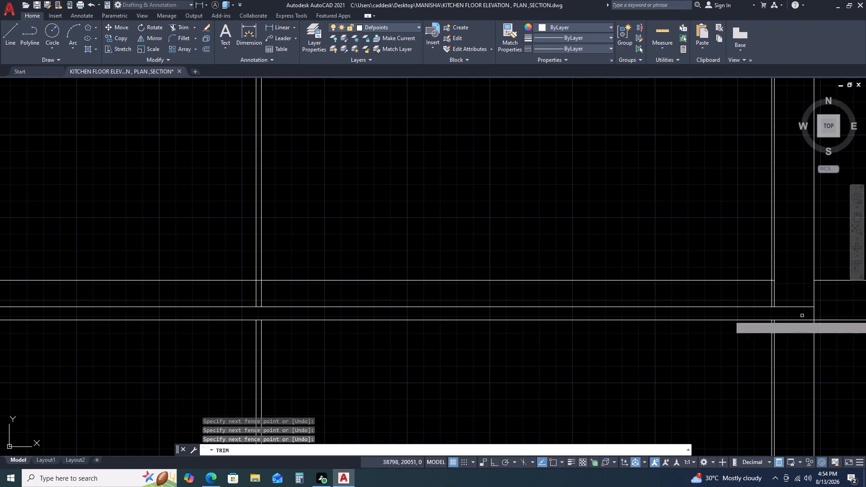
# Trim the inner frame's vertical side lines between the middle shelf's two lower lines on both sides of the unit.
pyautogui.scroll(-4, 536, 231)
pyautogui.scroll(3, 571, 181)
pyautogui.scroll(2, 574, 223)
pyautogui.click(587, 230)
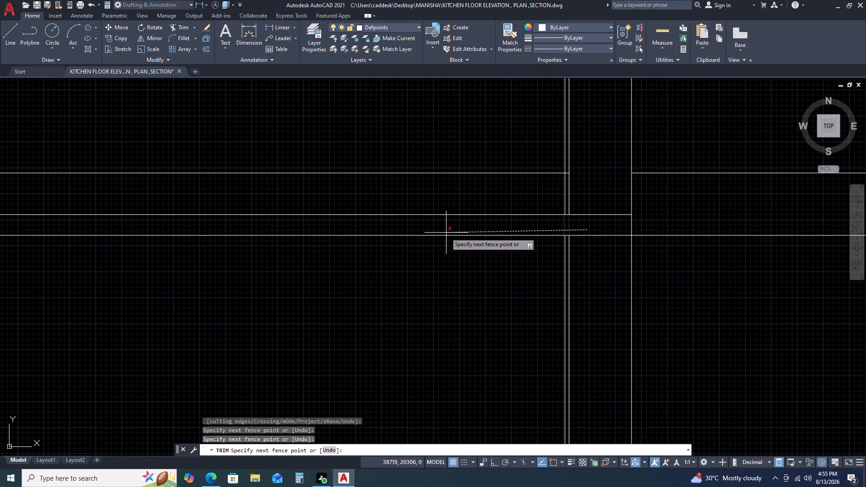
pyautogui.click(423, 226)
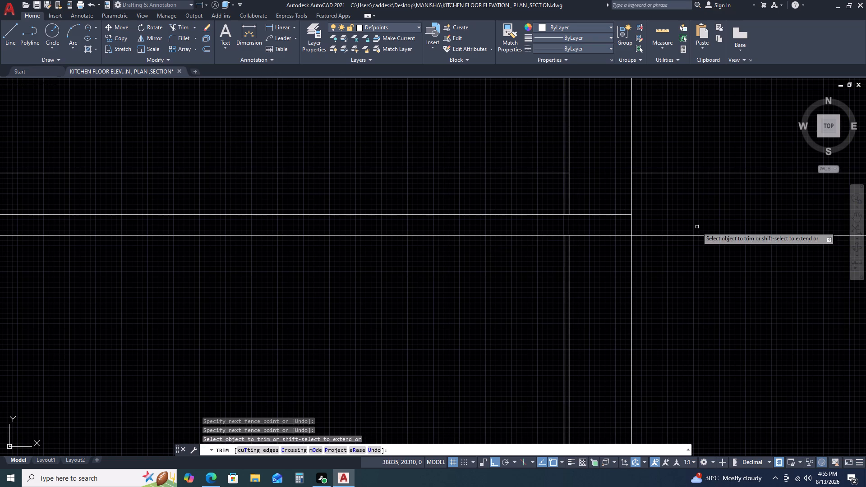
pyautogui.scroll(-3, 684, 226)
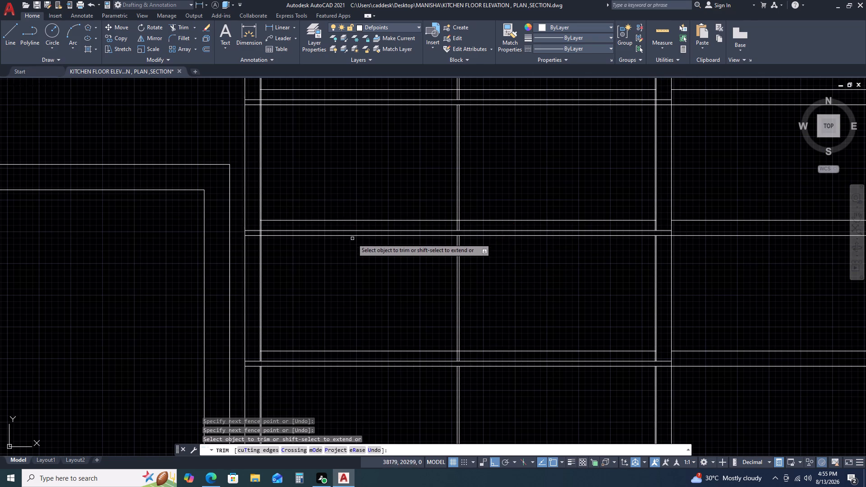
pyautogui.scroll(3, 276, 231)
pyautogui.click(219, 241)
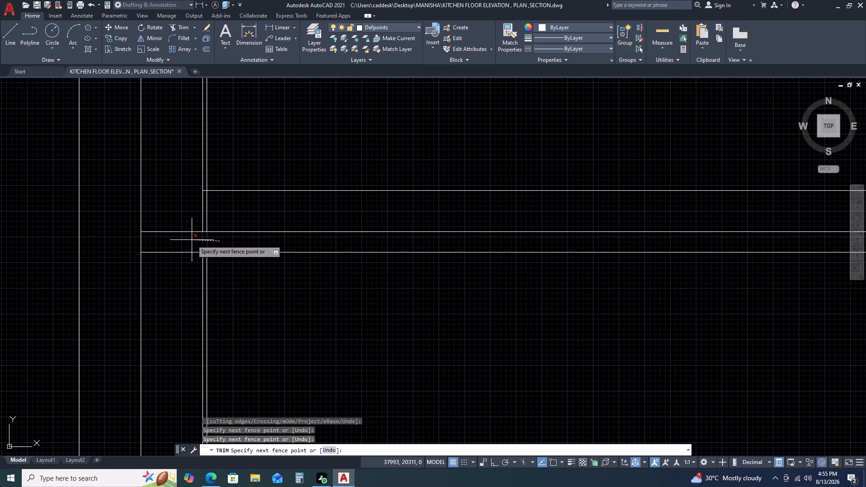
pyautogui.click(191, 240)
pyautogui.scroll(-3, 359, 300)
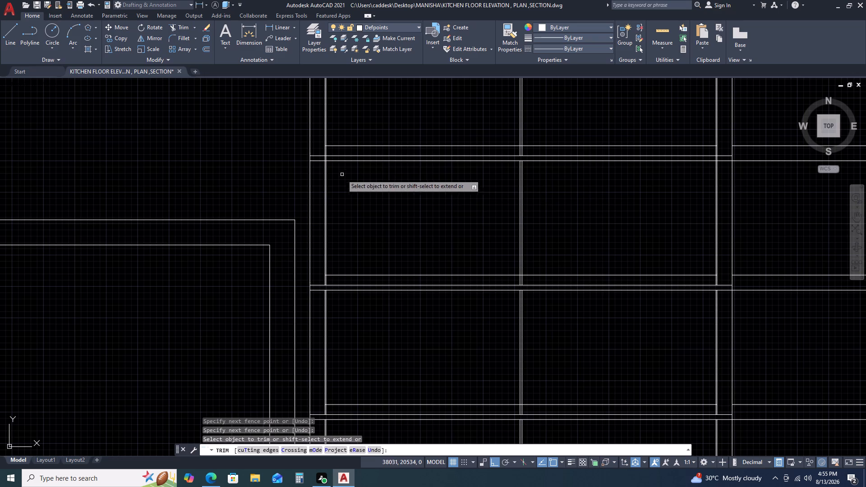
# Trim the inner frame's vertical side lines between the top shelf's two lower lines on both sides of the unit.
pyautogui.moveTo(359, 173); pyautogui.dragTo(364, 259, button='middle')
pyautogui.middleClick(364, 259)
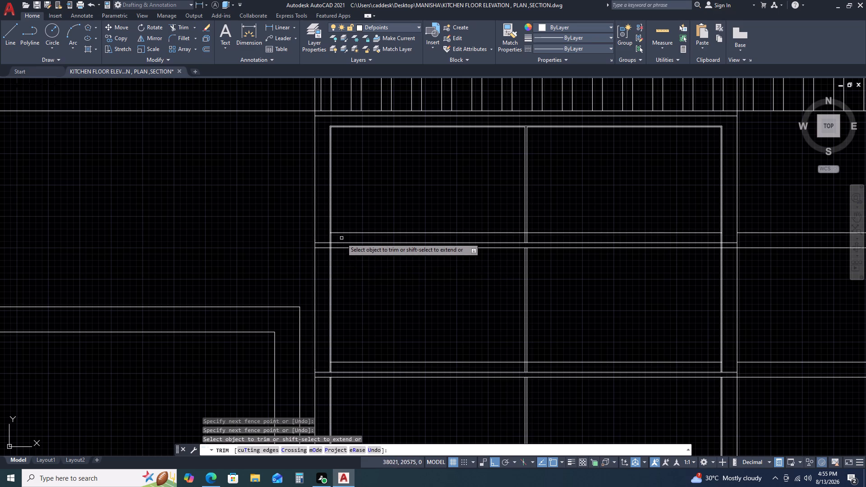
pyautogui.scroll(3, 332, 260)
pyautogui.scroll(3, 314, 200)
pyautogui.moveTo(387, 196); pyautogui.dragTo(373, 196)
pyautogui.click(304, 195)
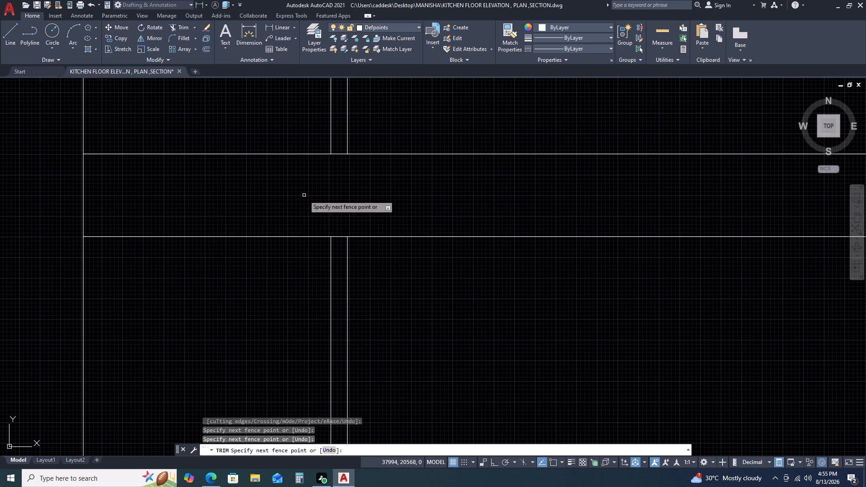
pyautogui.scroll(-5, 343, 204)
pyautogui.scroll(-4, 507, 212)
pyautogui.moveTo(664, 251); pyautogui.dragTo(513, 260, button='middle')
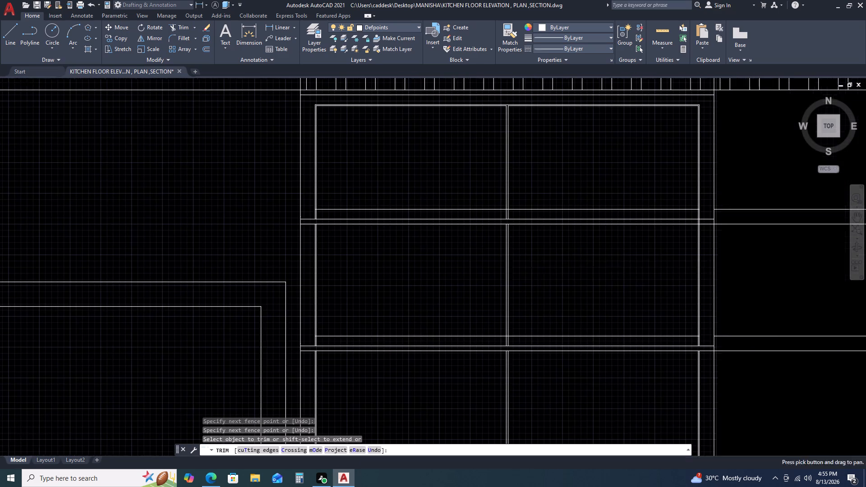
pyautogui.scroll(3, 686, 227)
pyautogui.moveTo(741, 205); pyautogui.dragTo(734, 206)
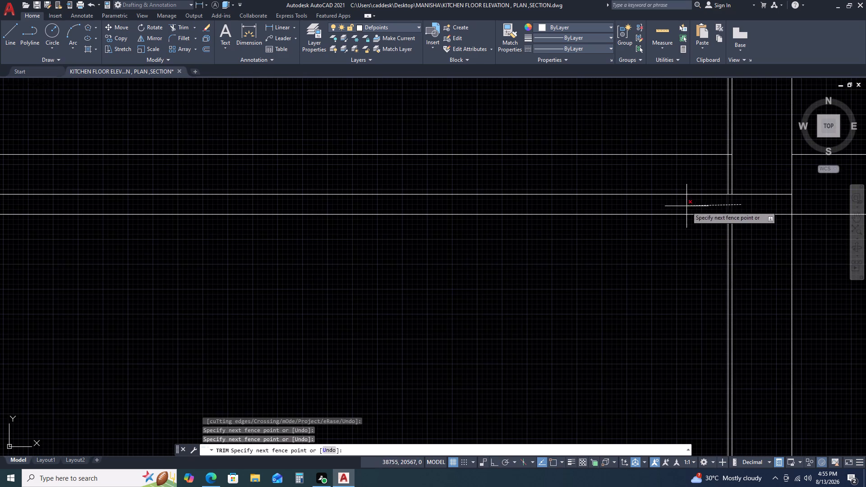
pyautogui.click(686, 206)
pyautogui.scroll(-3, 699, 209)
pyautogui.moveTo(640, 154); pyautogui.dragTo(615, 210, button='middle')
pyautogui.middleClick(614, 214)
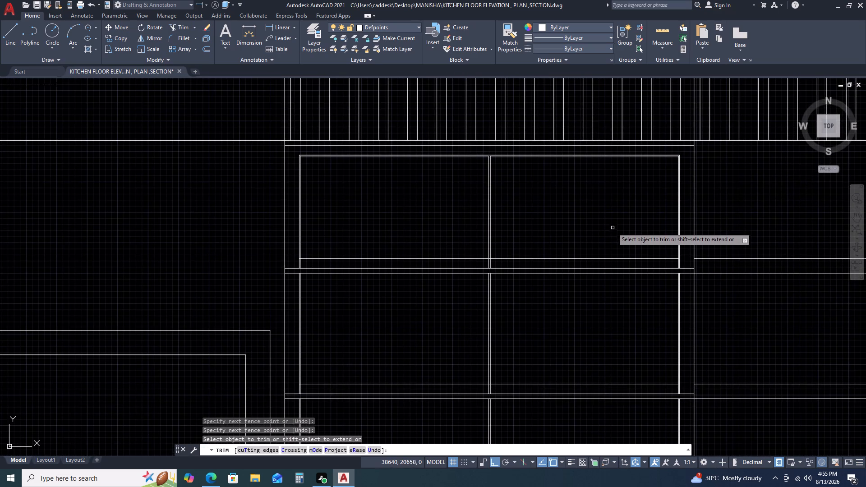
# Trim the inner frame's side line between the two horizontal lines at the shelf unit's bottom right corner.
pyautogui.scroll(-2, 614, 188)
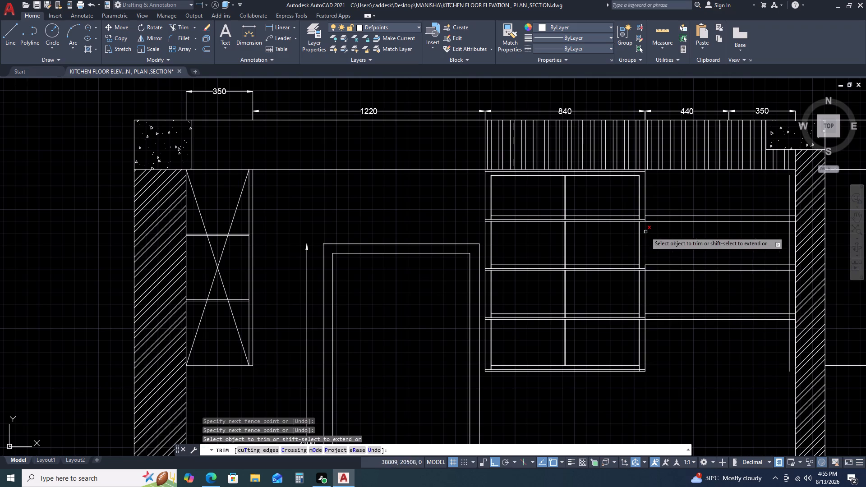
pyautogui.moveTo(680, 314); pyautogui.dragTo(668, 259, button='middle')
pyautogui.scroll(-1, 668, 259)
pyautogui.scroll(2, 638, 299)
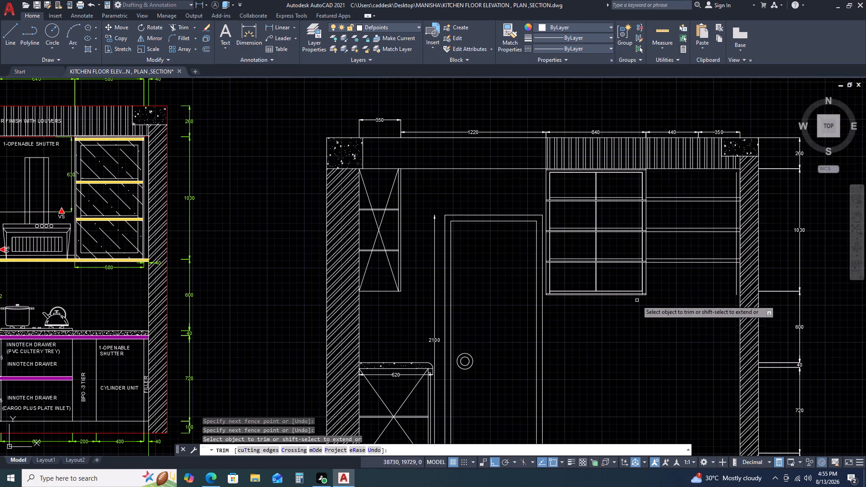
pyautogui.scroll(4, 645, 290)
pyautogui.click(626, 305)
pyautogui.click(595, 303)
pyautogui.scroll(-4, 629, 310)
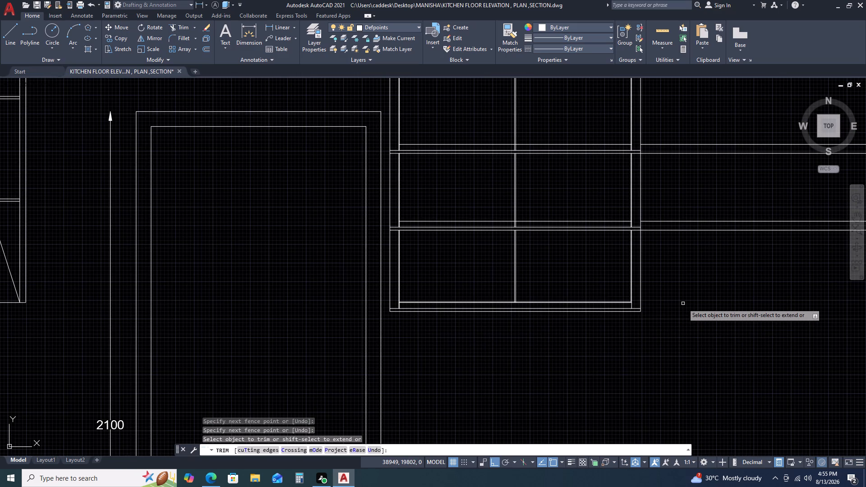
pyautogui.press('Escape')
# Hatch the strip along the top of the shelf unit with a solid yellow fill, colour 248,215,49.
pyautogui.write('H')
pyautogui.press('space')
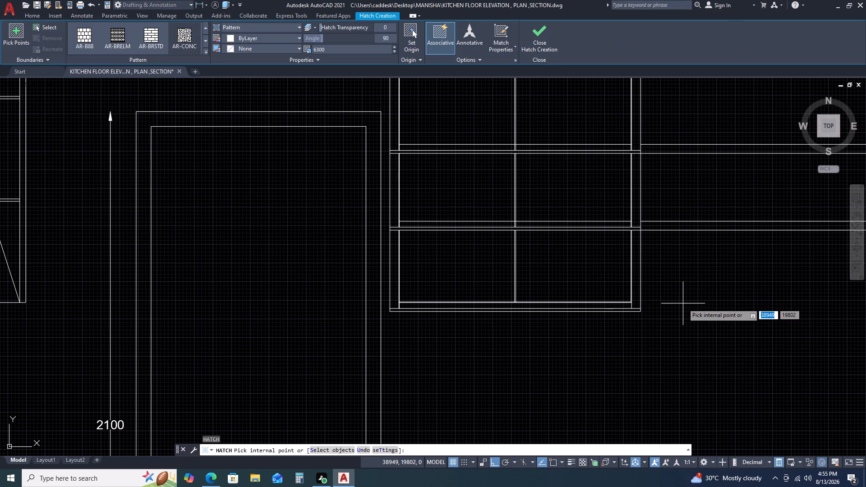
pyautogui.click(269, 28)
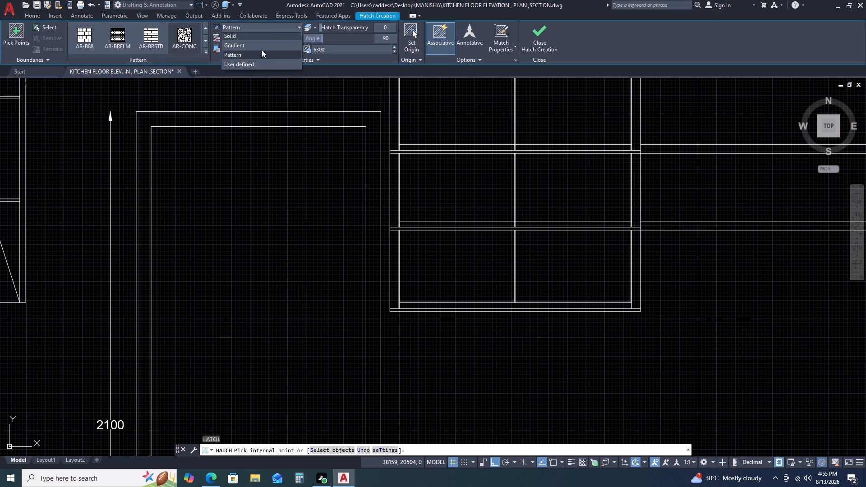
pyautogui.click(257, 40)
pyautogui.click(257, 41)
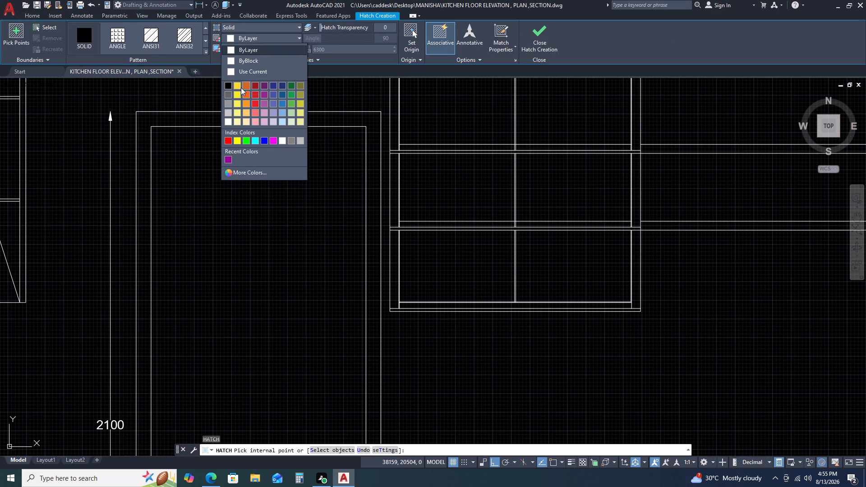
pyautogui.click(239, 87)
pyautogui.scroll(-4, 492, 160)
pyautogui.scroll(3, 493, 142)
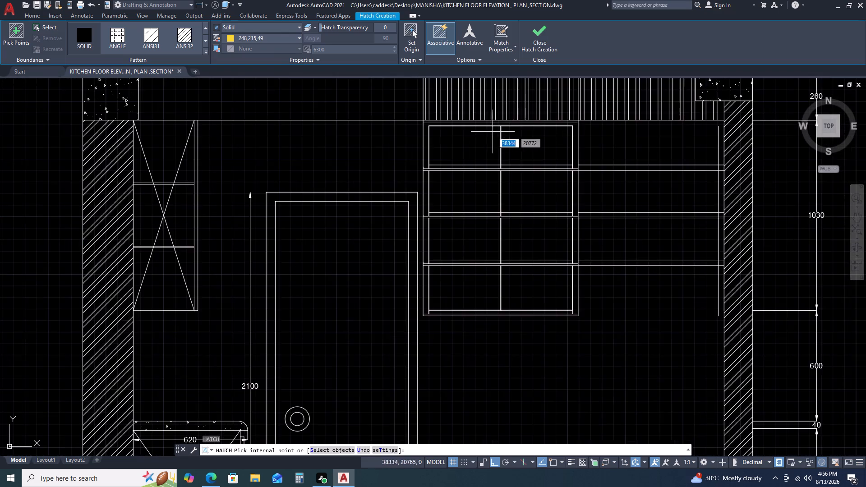
pyautogui.scroll(4, 496, 125)
pyautogui.click(476, 107)
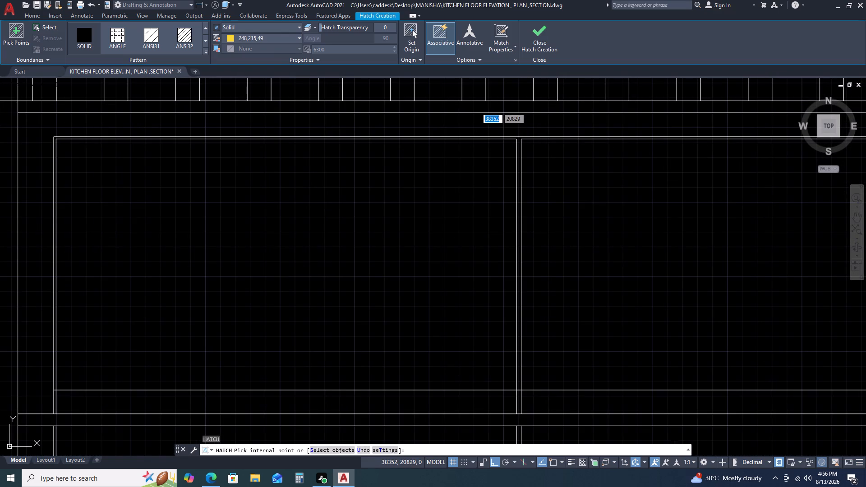
# Add the same solid yellow fill to the thin strips between the two lower lines of all three shelves.
pyautogui.scroll(-5, 473, 113)
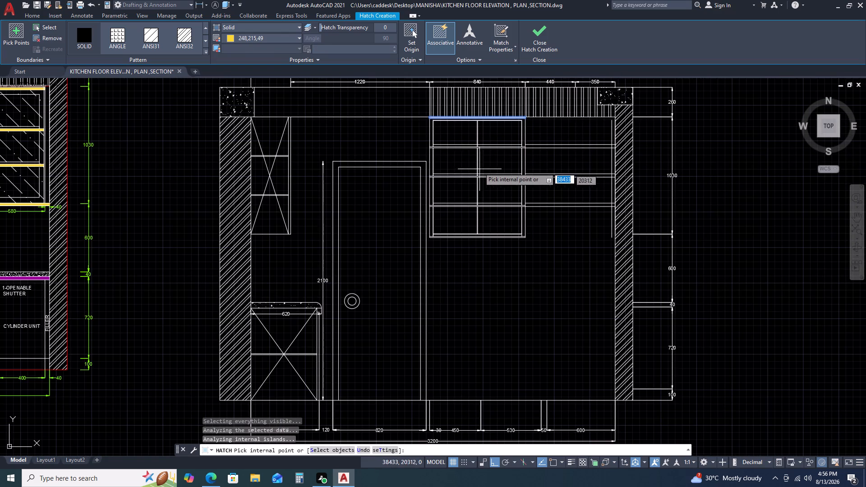
pyautogui.scroll(4, 477, 147)
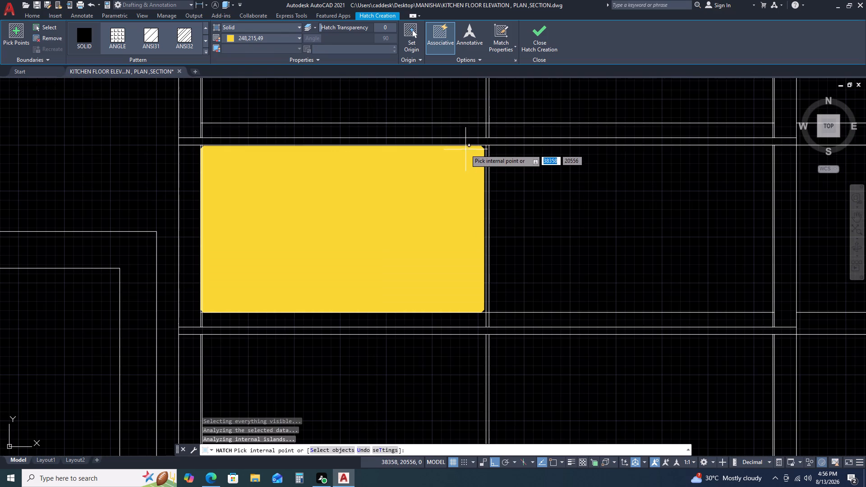
pyautogui.click(477, 141)
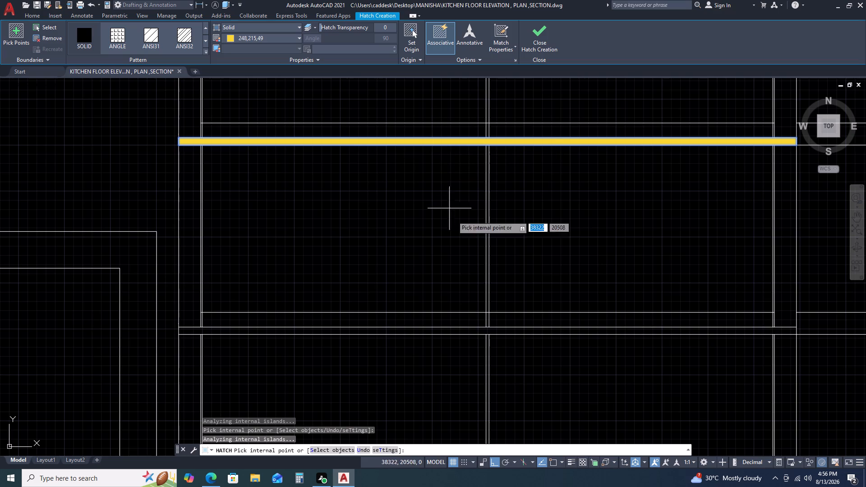
pyautogui.scroll(-2, 502, 319)
pyautogui.scroll(2, 491, 330)
pyautogui.moveTo(481, 326); pyautogui.dragTo(498, 214, button='middle')
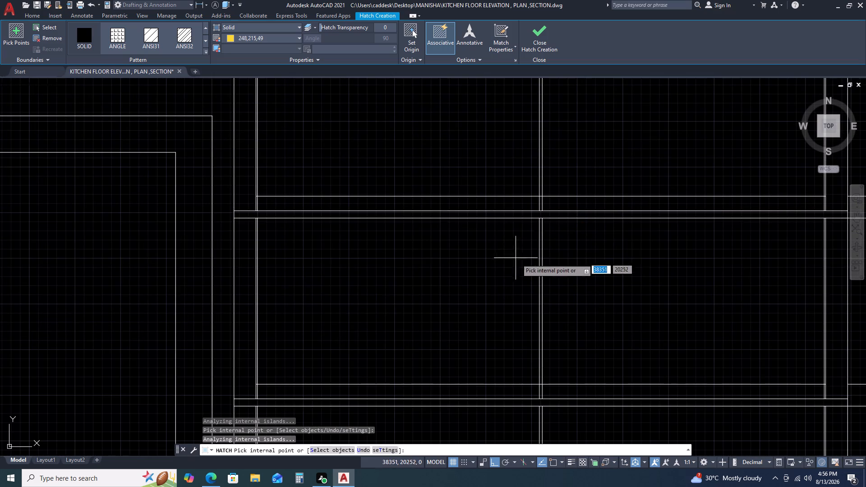
pyautogui.click(543, 212)
pyautogui.scroll(-4, 427, 220)
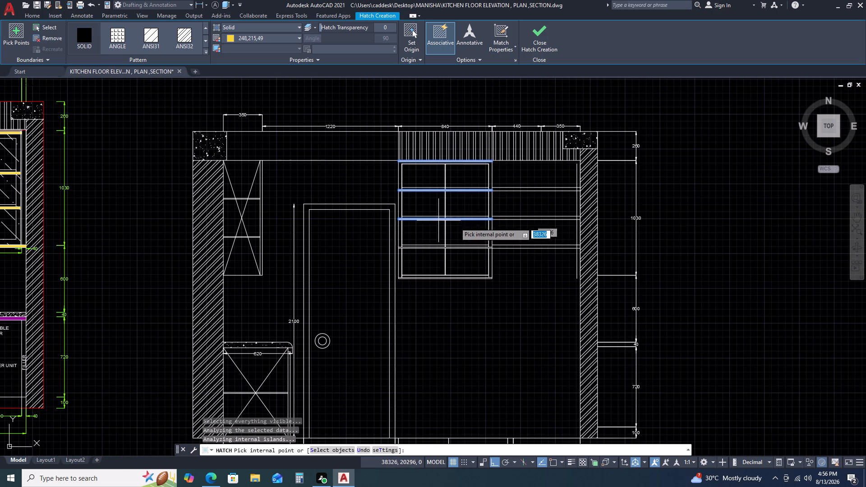
pyautogui.scroll(5, 446, 251)
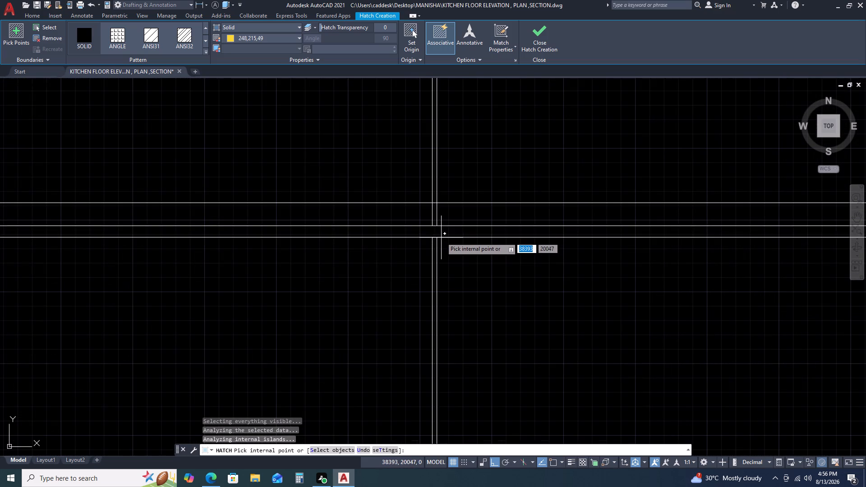
pyautogui.click(440, 232)
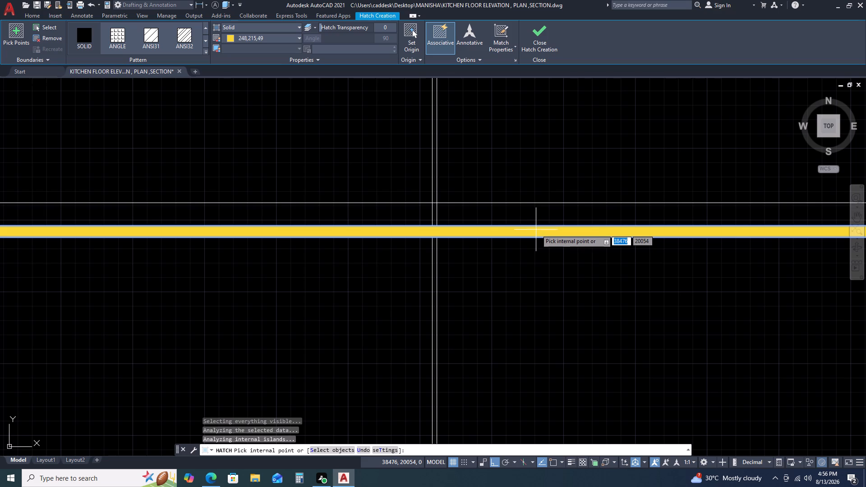
# Fill the strip along the bottom of the shelf unit with the same solid yellow and finish the hatch.
pyautogui.scroll(-6, 517, 246)
pyautogui.moveTo(567, 290); pyautogui.dragTo(541, 199, button='middle')
pyautogui.scroll(-3, 523, 264)
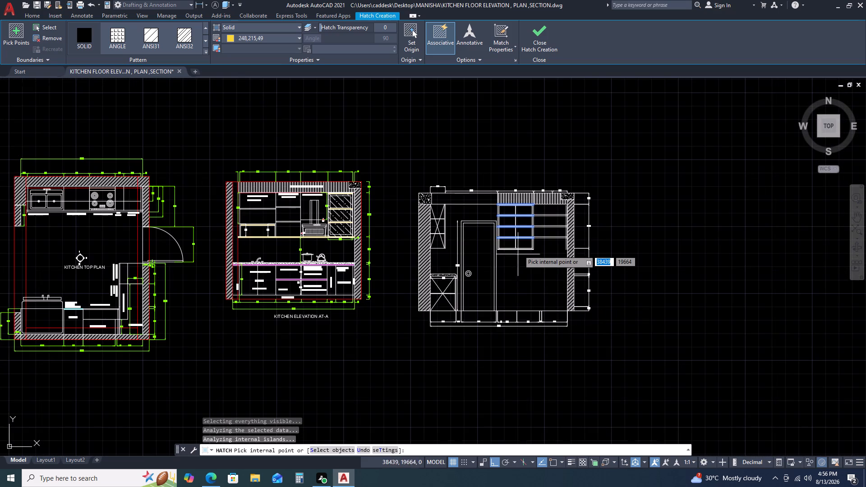
pyautogui.scroll(4, 520, 243)
pyautogui.scroll(4, 494, 280)
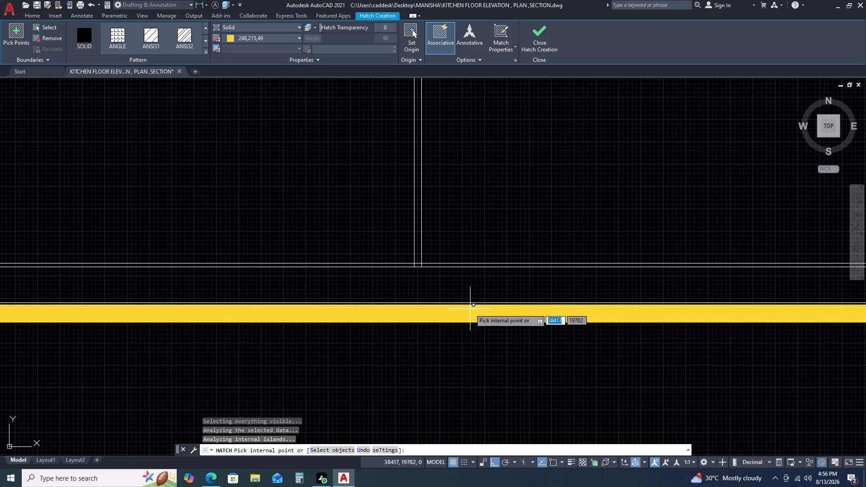
pyautogui.click(470, 309)
pyautogui.scroll(-3, 553, 224)
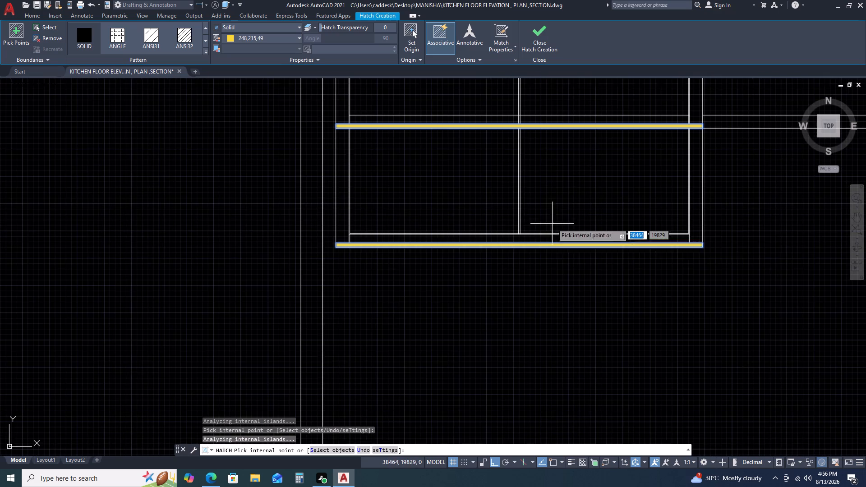
pyautogui.press('Escape')
# Examine the shelf unit's yellow strips, the divider and frame joints, and the bottom corners up close.
pyautogui.scroll(-2, 628, 158)
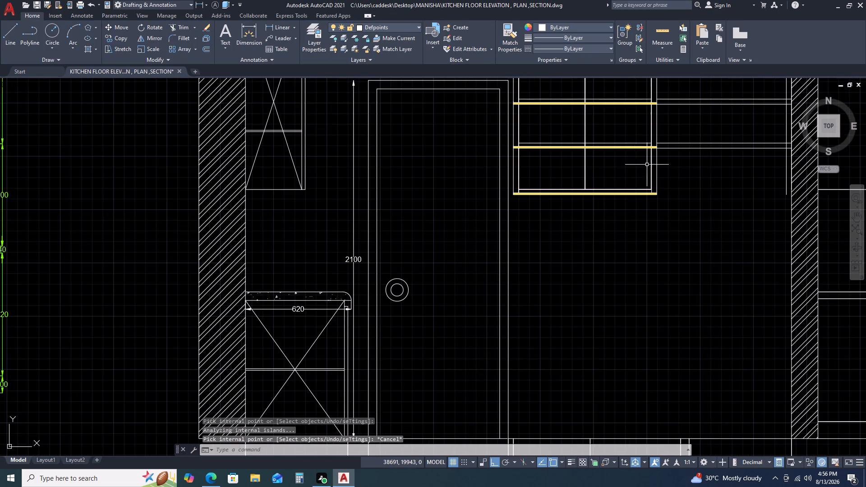
pyautogui.moveTo(649, 184); pyautogui.dragTo(555, 229, button='middle')
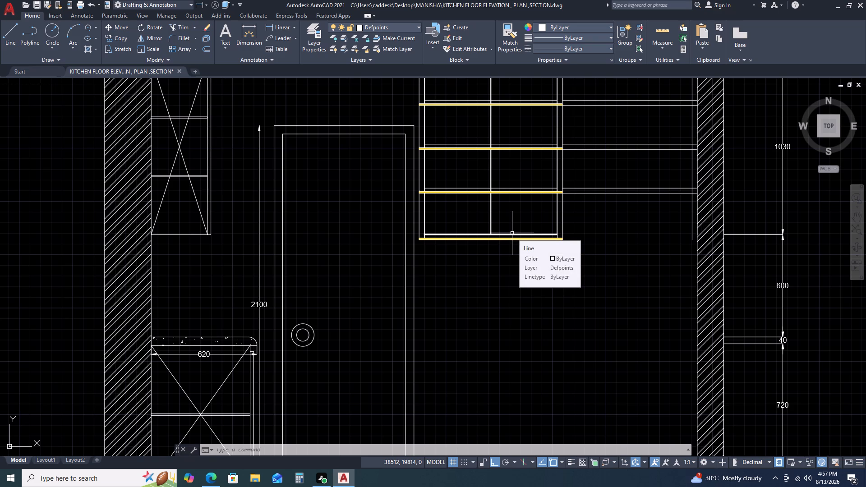
pyautogui.scroll(2, 542, 220)
pyautogui.scroll(1, 577, 264)
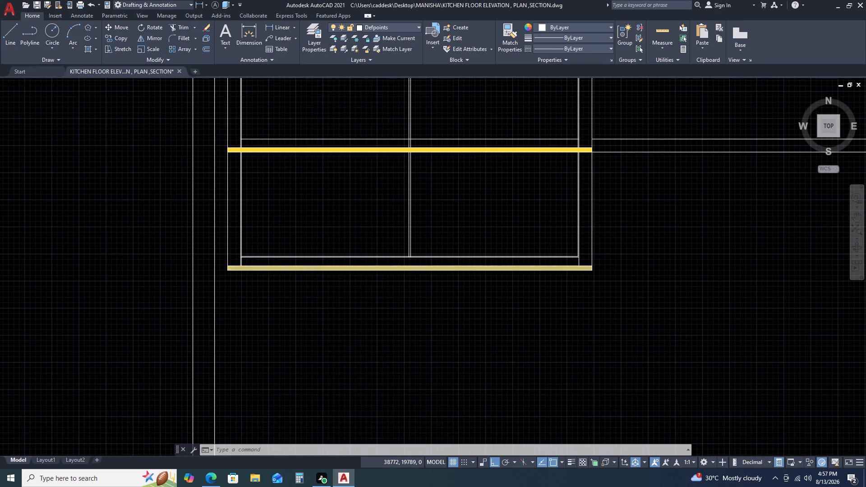
pyautogui.scroll(2, 578, 264)
pyautogui.scroll(-2, 590, 259)
pyautogui.scroll(-2, 538, 247)
pyautogui.moveTo(532, 193); pyautogui.dragTo(538, 243, button='middle')
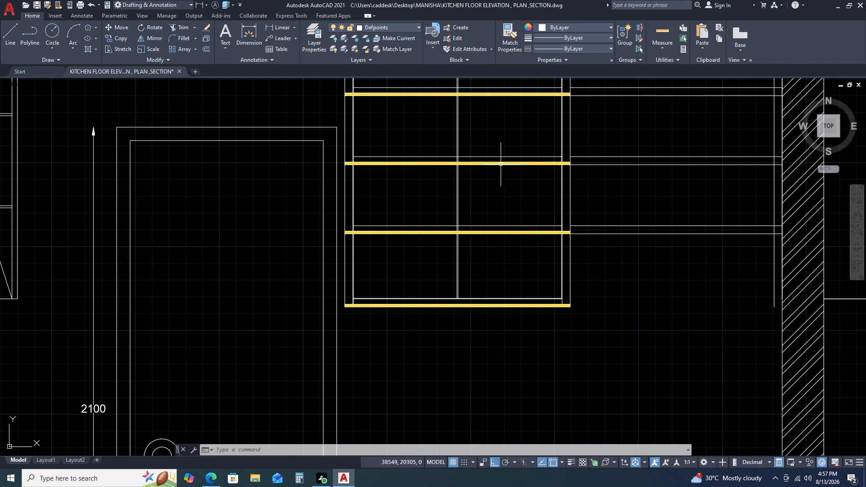
pyautogui.moveTo(511, 162); pyautogui.dragTo(502, 212, button='middle')
pyautogui.scroll(3, 445, 180)
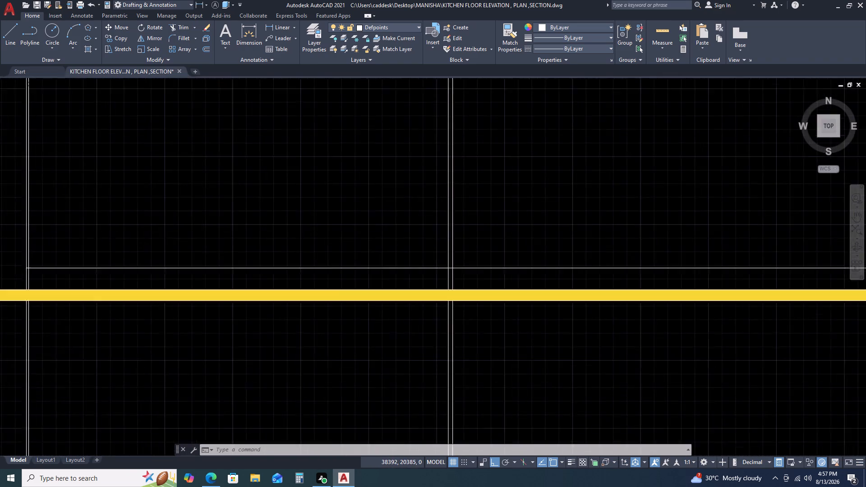
pyautogui.scroll(1, 455, 213)
pyautogui.scroll(-3, 455, 213)
pyautogui.scroll(-2, 531, 190)
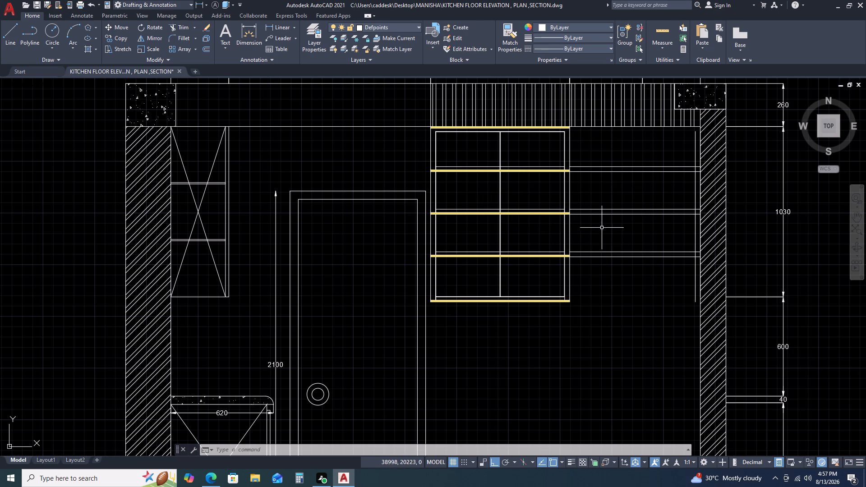
pyautogui.scroll(2, 569, 225)
pyautogui.scroll(-2, 568, 240)
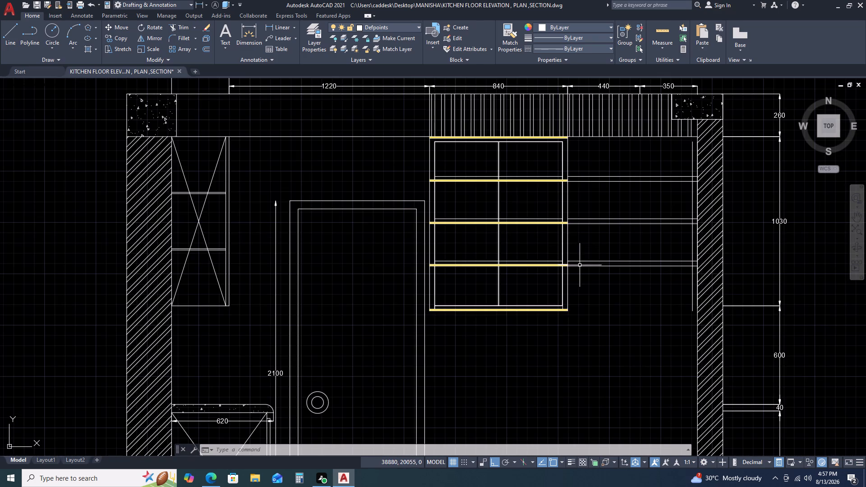
pyautogui.scroll(2, 576, 275)
pyautogui.scroll(-1, 570, 250)
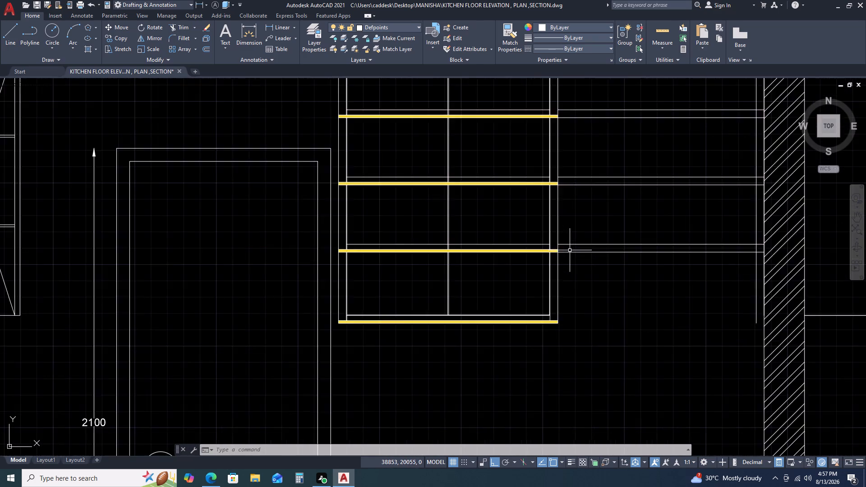
pyautogui.scroll(-1, 570, 250)
pyautogui.scroll(2, 575, 244)
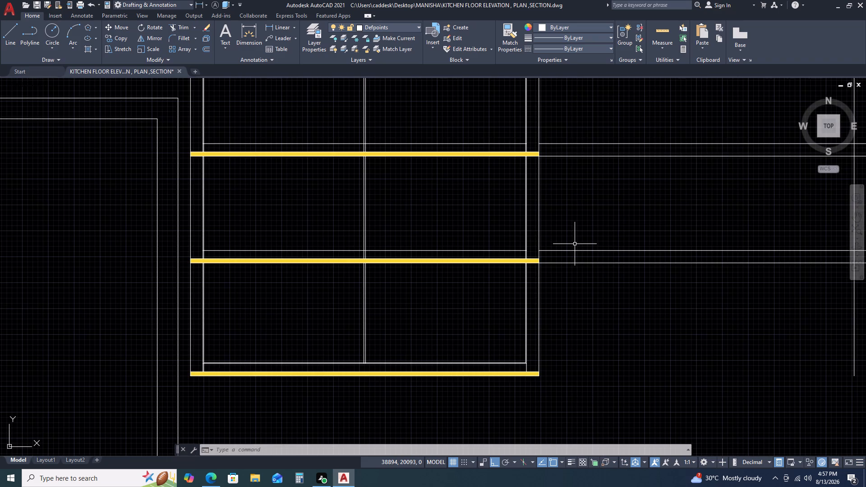
pyautogui.scroll(-2, 576, 249)
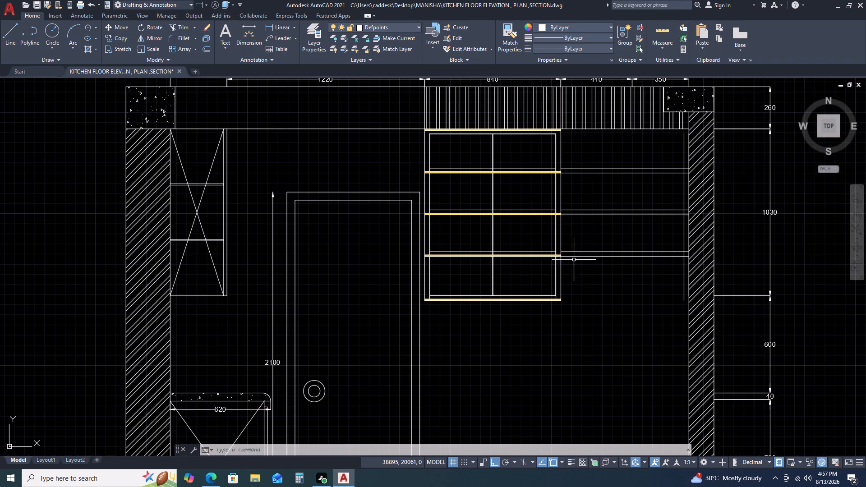
pyautogui.moveTo(560, 290); pyautogui.dragTo(548, 241, button='middle')
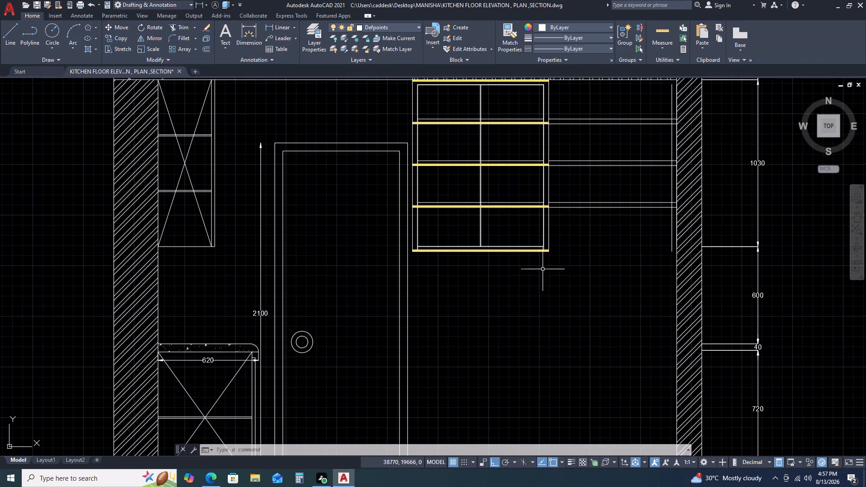
pyautogui.scroll(5, 539, 250)
pyautogui.scroll(-2, 545, 250)
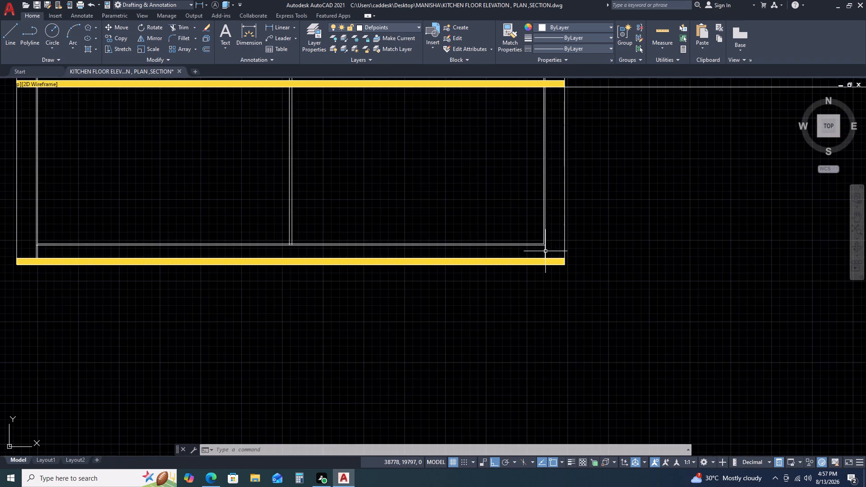
# Examine the glass-shutter shelf unit in kitchen elevation A and the top plan as reference for the section's shelf unit.
pyautogui.scroll(-3, 545, 252)
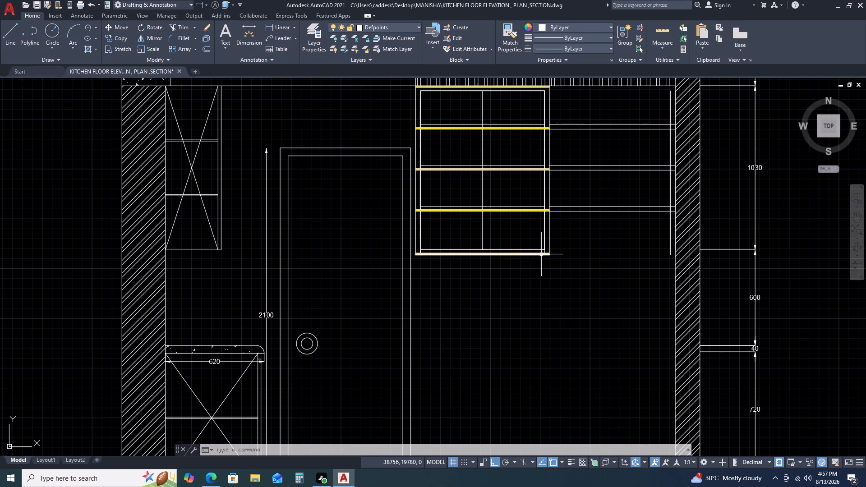
pyautogui.scroll(-2, 539, 260)
pyautogui.scroll(2, 277, 212)
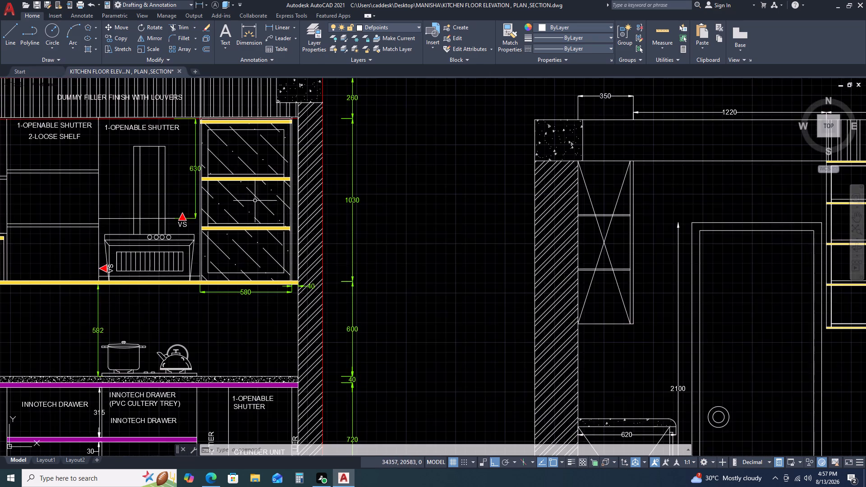
pyautogui.scroll(3, 253, 192)
pyautogui.moveTo(292, 185); pyautogui.dragTo(463, 211, button='middle')
pyautogui.middleClick(475, 209)
pyautogui.scroll(-4, 476, 208)
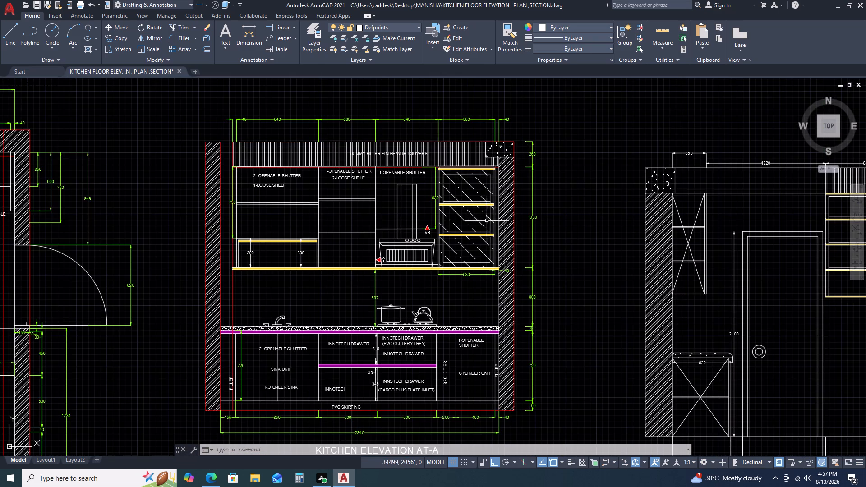
pyautogui.scroll(-3, 494, 222)
pyautogui.scroll(3, 327, 231)
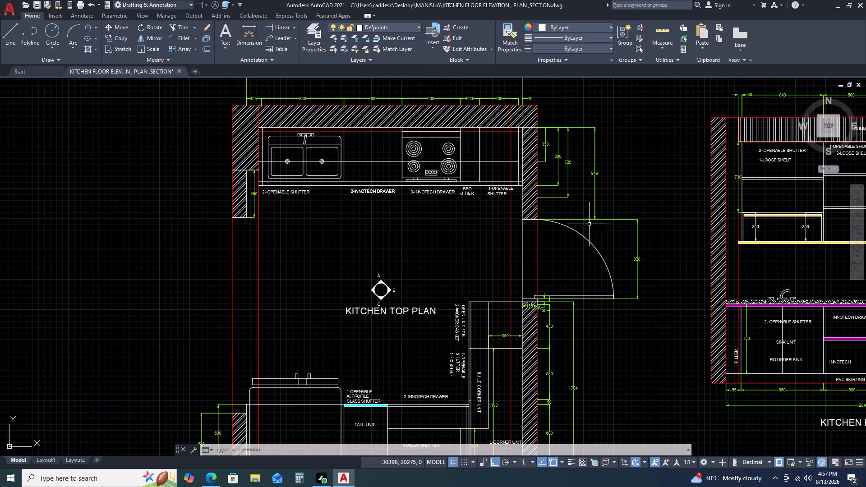
pyautogui.moveTo(544, 241); pyautogui.dragTo(321, 258, button='middle')
pyautogui.moveTo(698, 225); pyautogui.dragTo(452, 252, button='middle')
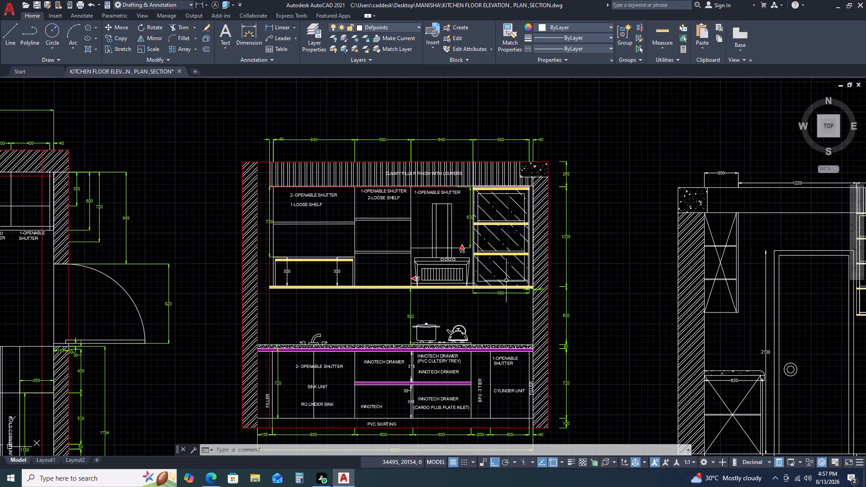
pyautogui.scroll(3, 500, 280)
pyautogui.scroll(2, 490, 211)
pyautogui.scroll(-3, 493, 210)
pyautogui.moveTo(533, 206); pyautogui.dragTo(456, 221, button='middle')
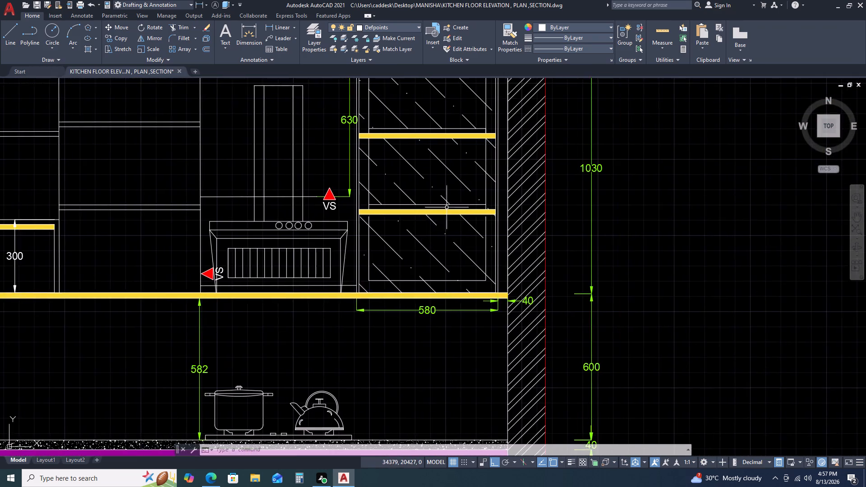
pyautogui.scroll(-2, 447, 207)
pyautogui.moveTo(536, 208); pyautogui.dragTo(415, 227, button='middle')
pyautogui.scroll(-3, 426, 218)
# Examine the section's shelf unit up close, checking its yellow shelf strips against the frame edges and adjoining shelf lines.
pyautogui.scroll(2, 501, 224)
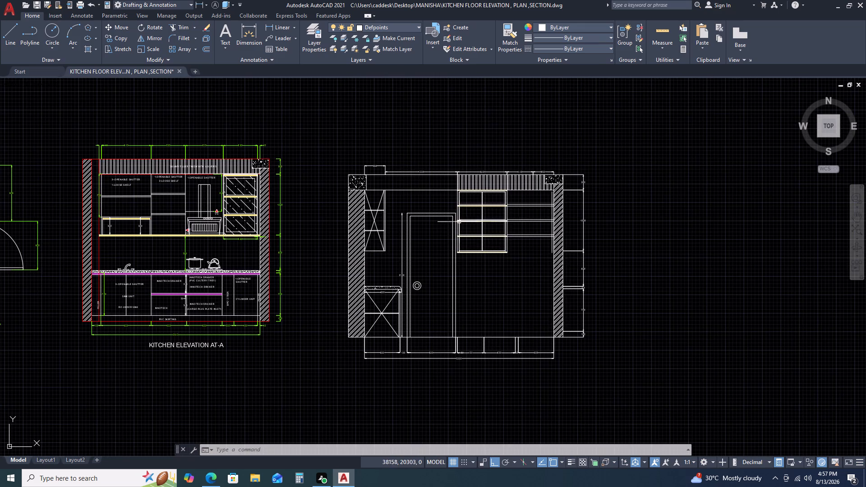
pyautogui.scroll(5, 510, 231)
pyautogui.scroll(-1, 494, 268)
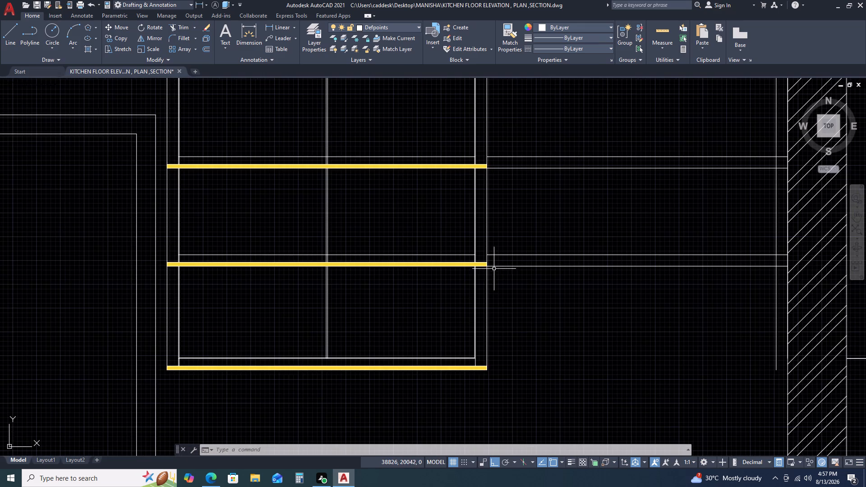
pyautogui.scroll(-2, 530, 287)
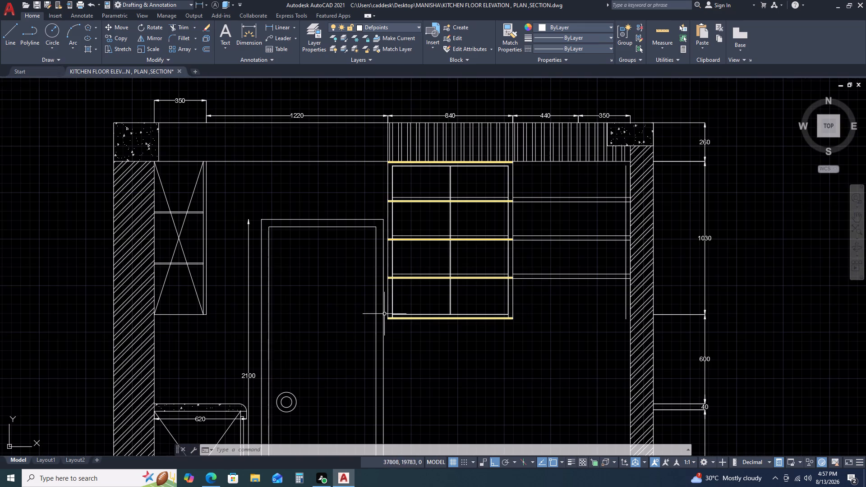
pyautogui.scroll(4, 390, 283)
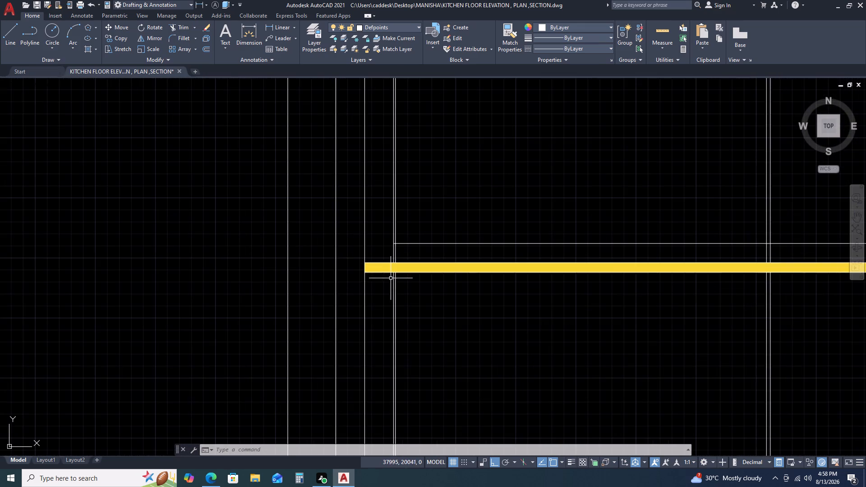
pyautogui.scroll(-3, 416, 269)
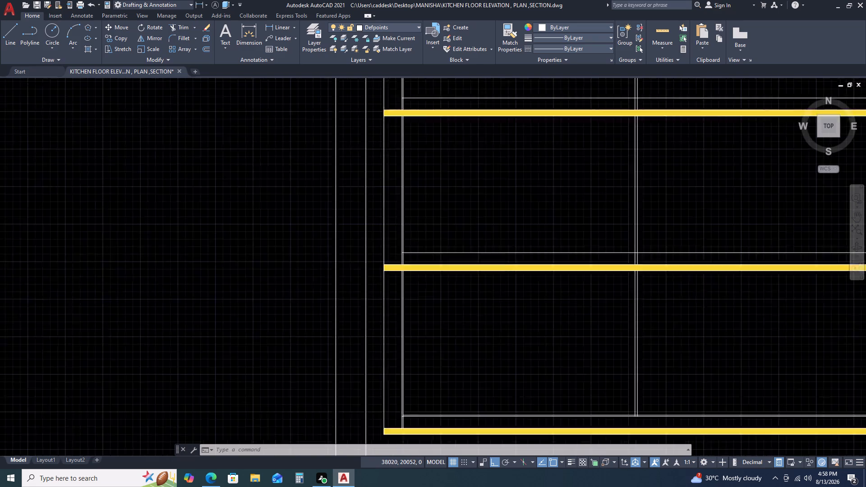
pyautogui.scroll(-1, 525, 255)
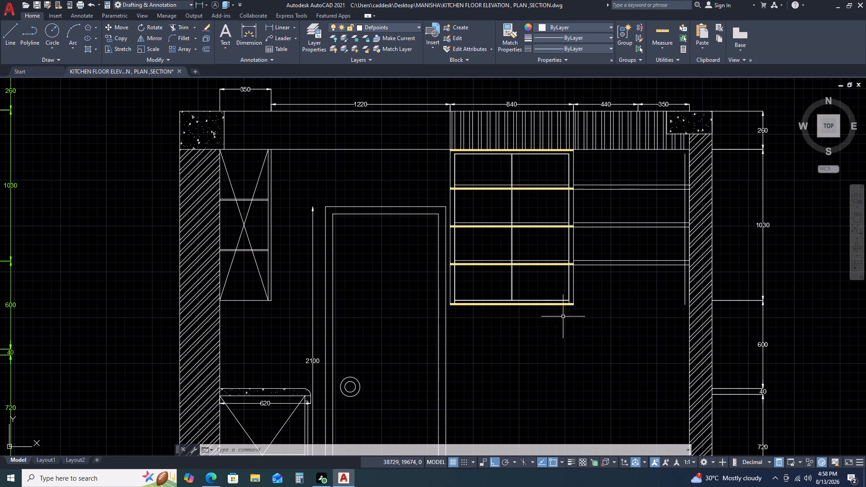
# Examine the shelf unit's bottom corner and the open shelf lines running between the unit and the right-hand wall.
pyautogui.scroll(6, 565, 309)
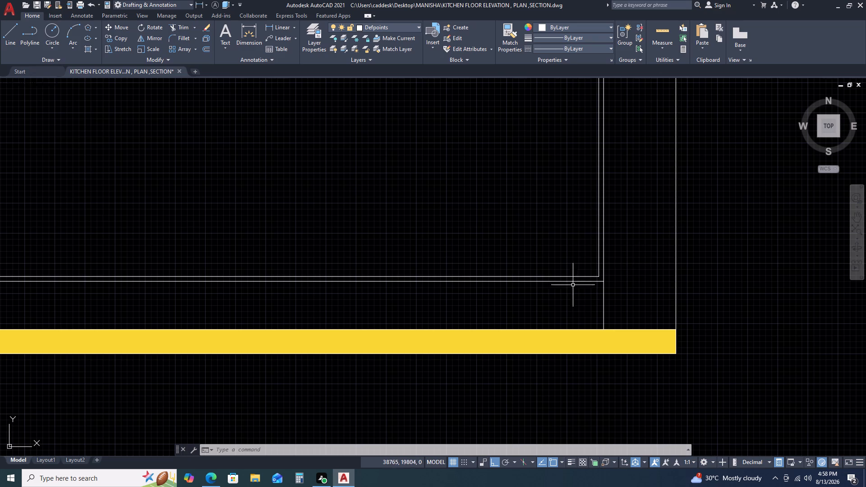
pyautogui.scroll(-3, 594, 268)
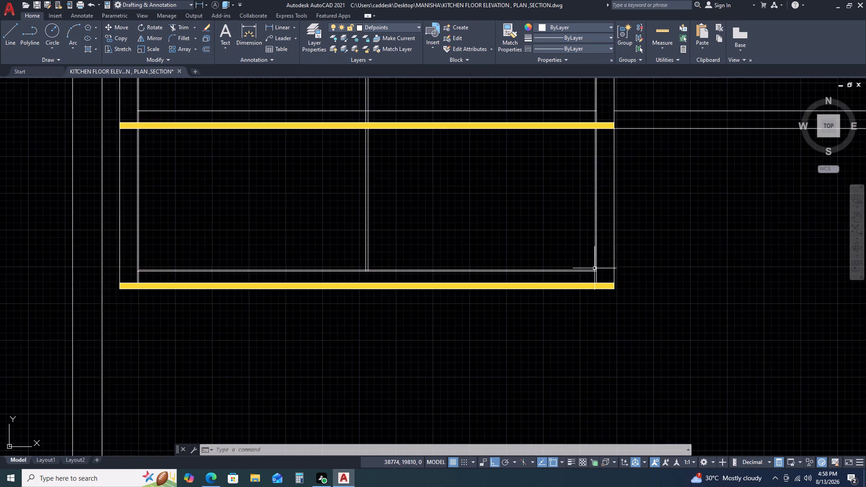
pyautogui.scroll(-3, 599, 252)
pyautogui.moveTo(613, 185); pyautogui.dragTo(552, 255, button='middle')
pyautogui.middleClick(548, 257)
pyautogui.scroll(2, 634, 211)
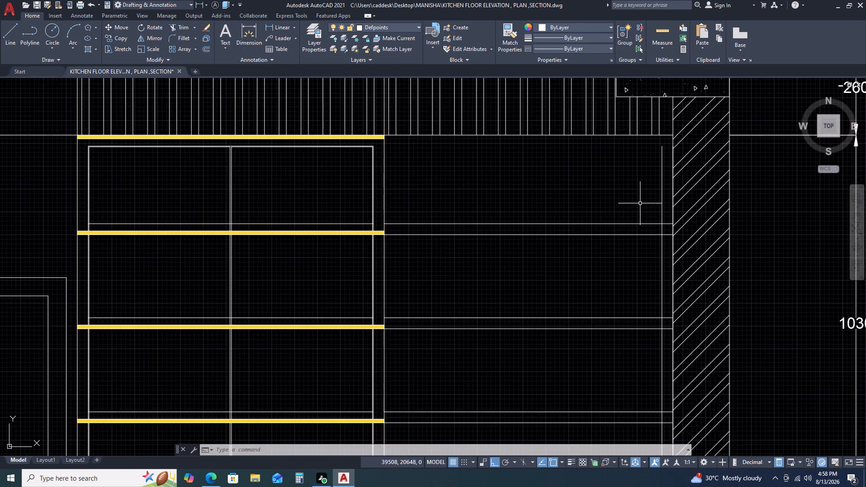
pyautogui.scroll(-3, 640, 203)
pyautogui.moveTo(633, 221); pyautogui.dragTo(531, 185, button='middle')
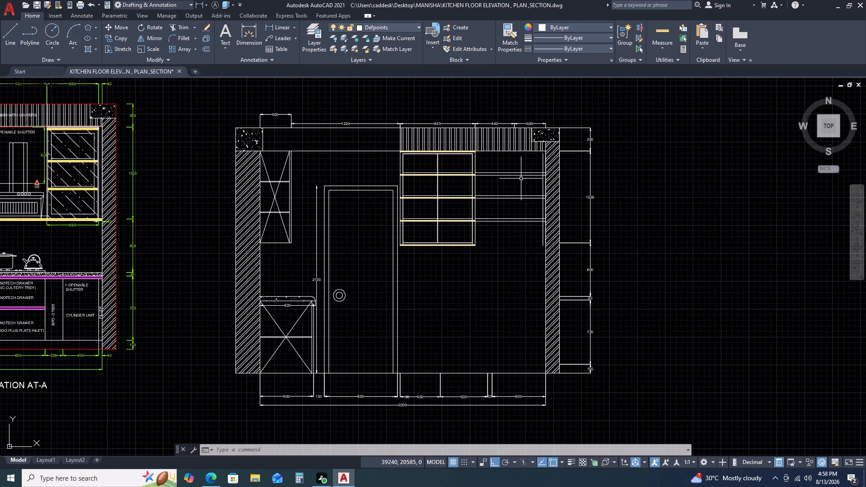
# Erase the 1000-long vertical line lying over the inner face of the hatched right-hand wall beside the open shelves.
pyautogui.scroll(2, 534, 167)
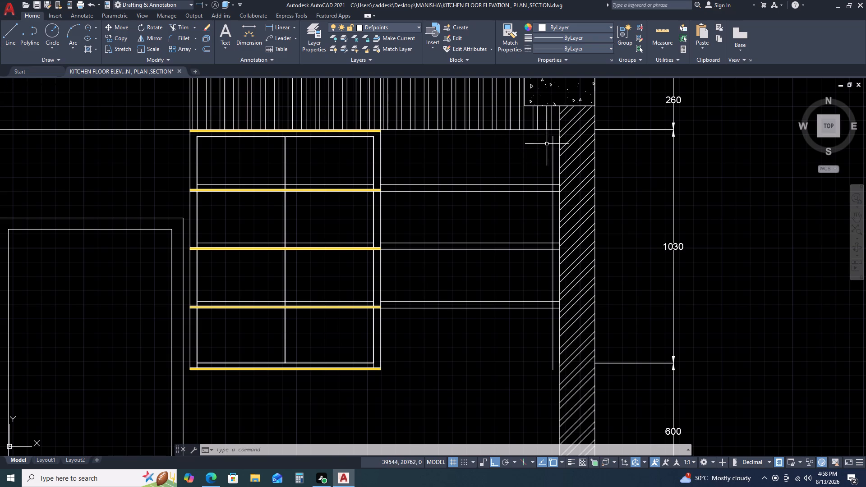
pyautogui.scroll(3, 562, 144)
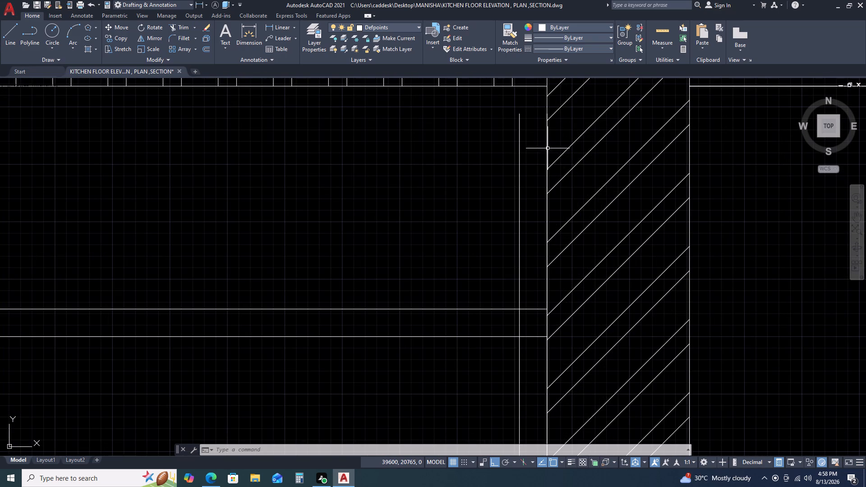
pyautogui.click(547, 138)
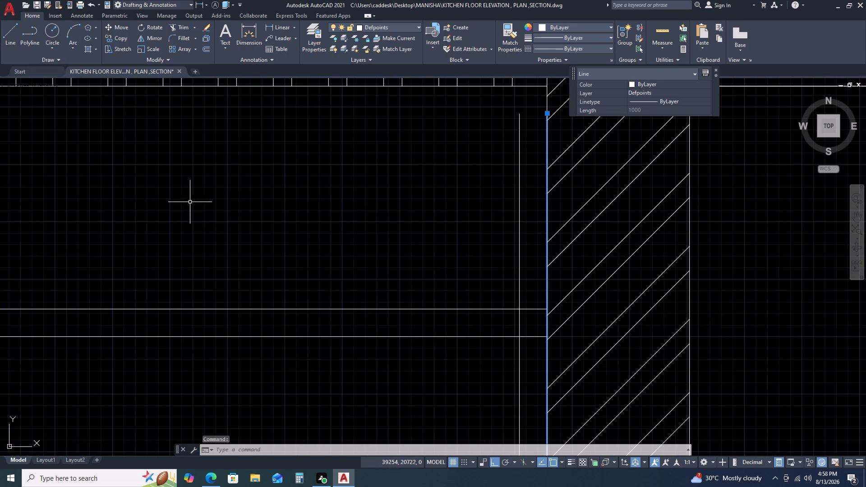
pyautogui.press('Delete')
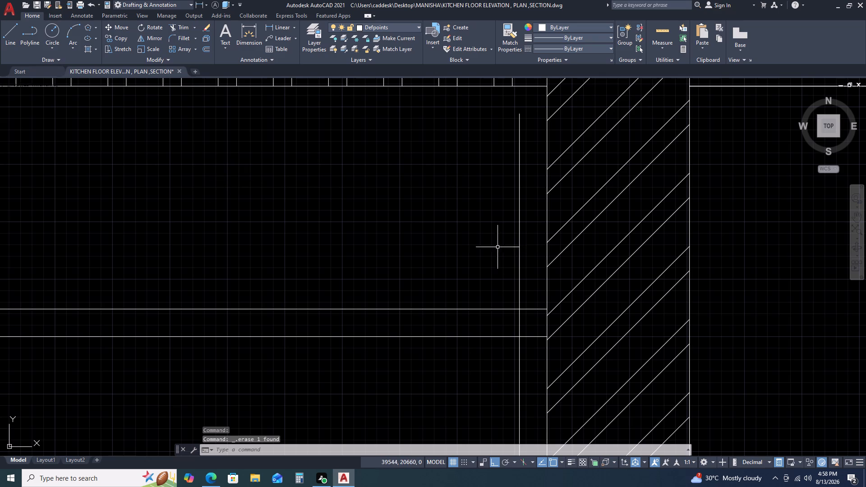
pyautogui.scroll(-3, 499, 232)
pyautogui.scroll(1, 500, 238)
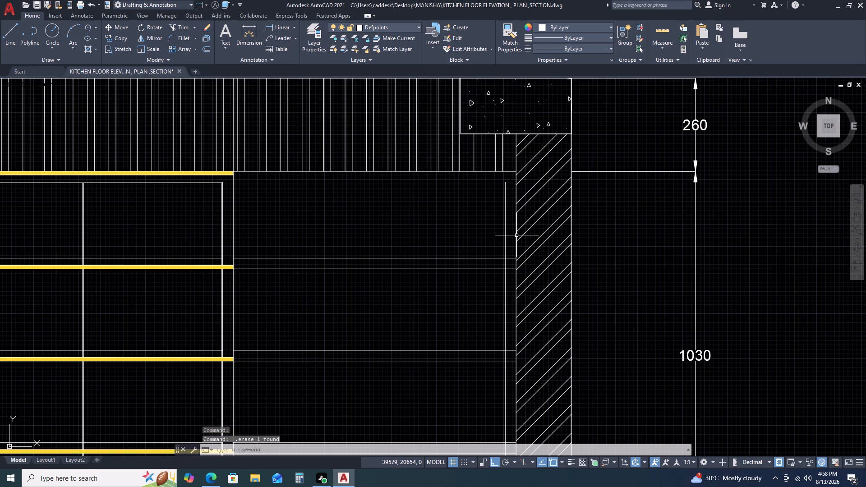
pyautogui.hotkey('ctrl', 'z')
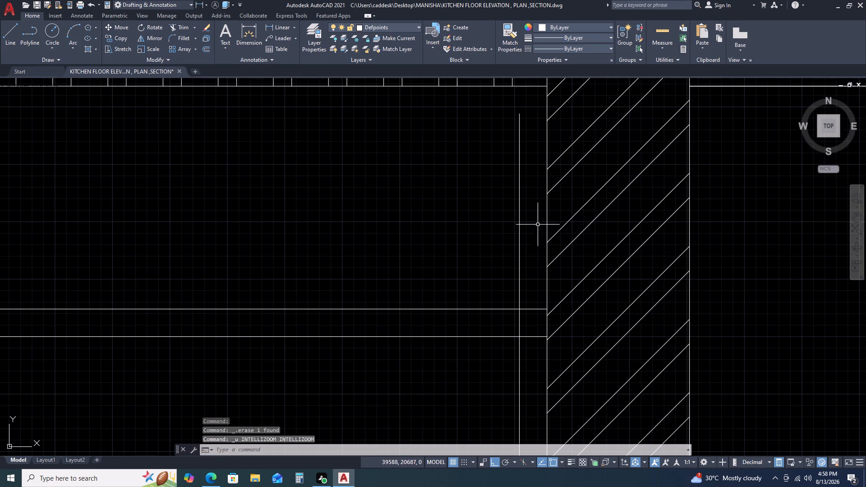
# Examine how the open shelf lines meet the yellow-filled shelf unit and compare the section with the adjacent elevation.
pyautogui.scroll(-3, 536, 212)
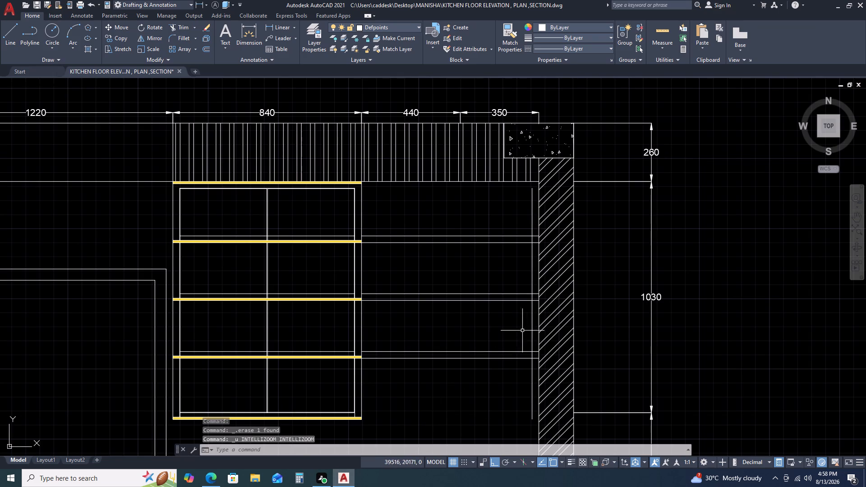
pyautogui.scroll(-2, 526, 335)
pyautogui.moveTo(522, 383); pyautogui.dragTo(525, 330, button='middle')
pyautogui.scroll(4, 458, 310)
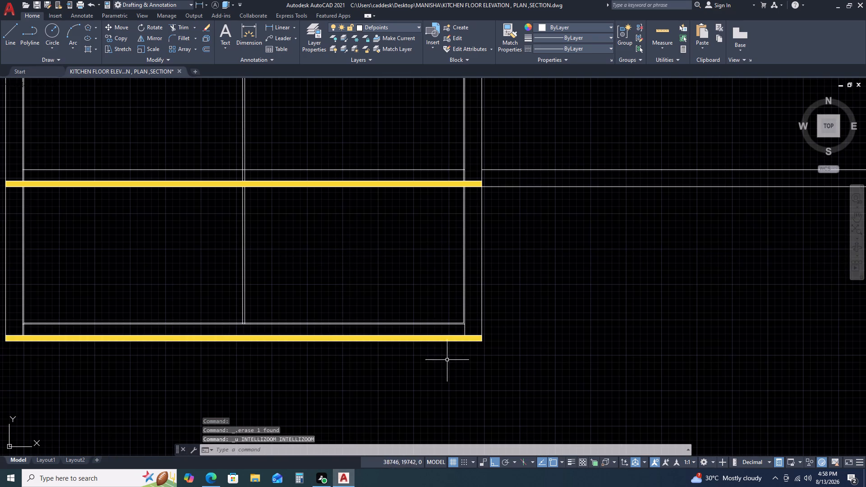
pyautogui.scroll(-3, 639, 285)
pyautogui.moveTo(708, 295); pyautogui.dragTo(594, 286, button='middle')
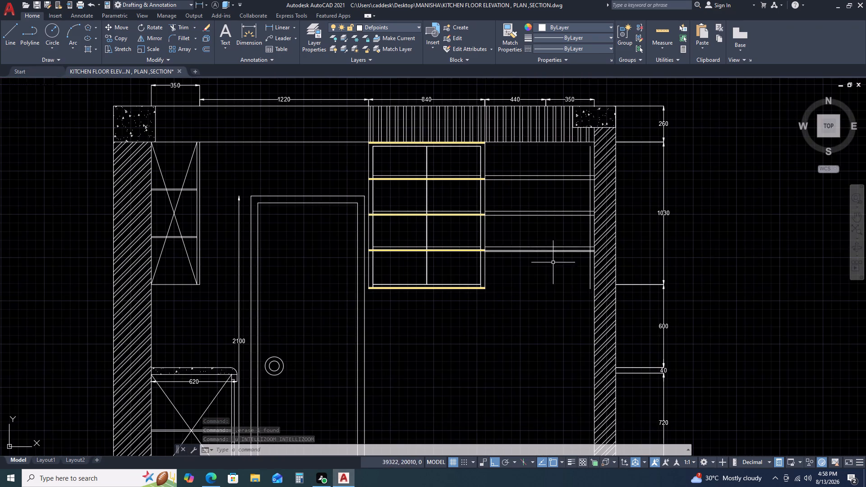
pyautogui.scroll(-1, 553, 273)
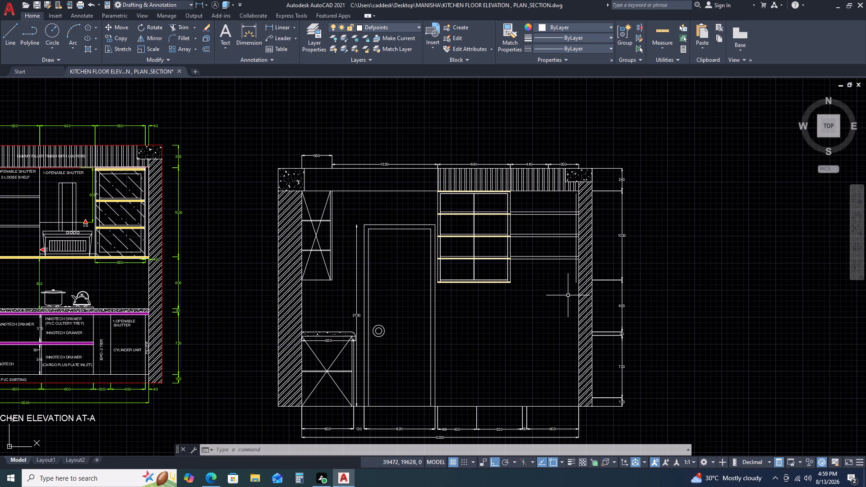
# Copy the lowest open shelf's two lines straight up so the copied lower line lands on the original upper line.
pyautogui.scroll(6, 509, 260)
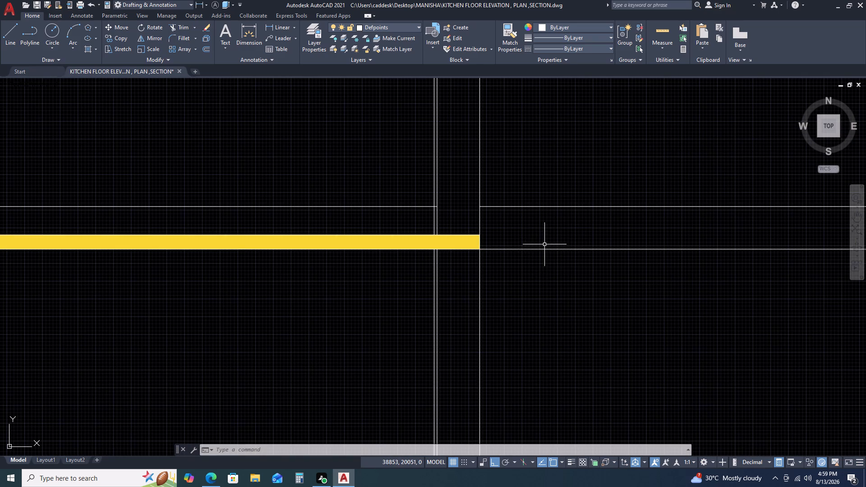
pyautogui.click(544, 244)
pyautogui.click(526, 272)
pyautogui.moveTo(647, 235); pyautogui.dragTo(423, 345, button='middle')
pyautogui.scroll(-2, 417, 348)
pyautogui.moveTo(571, 323); pyautogui.dragTo(488, 346, button='middle')
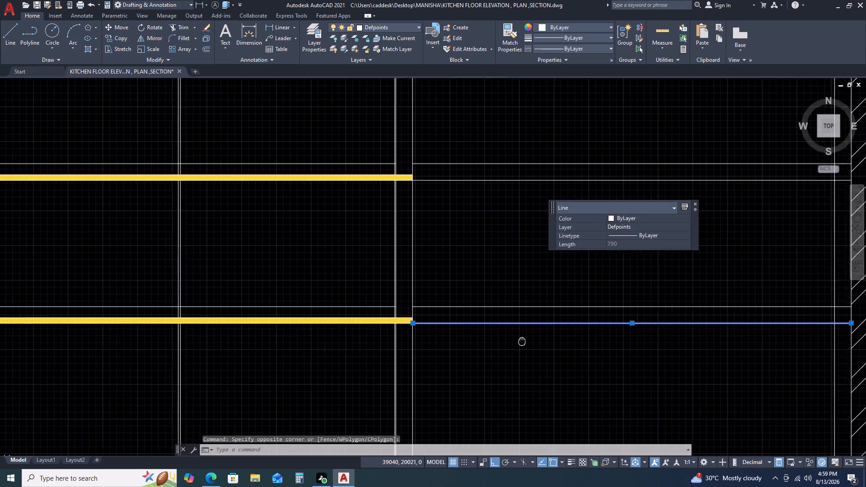
pyautogui.moveTo(488, 346); pyautogui.dragTo(467, 350, button='middle')
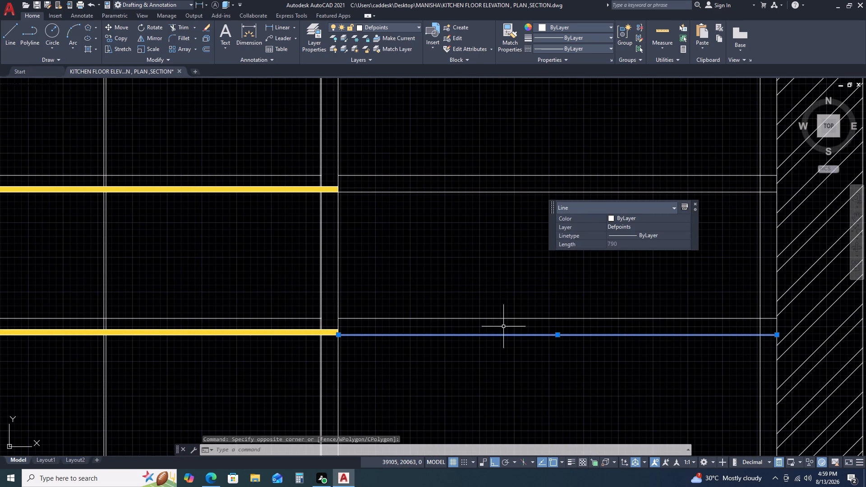
pyautogui.click(484, 309)
pyautogui.click(450, 332)
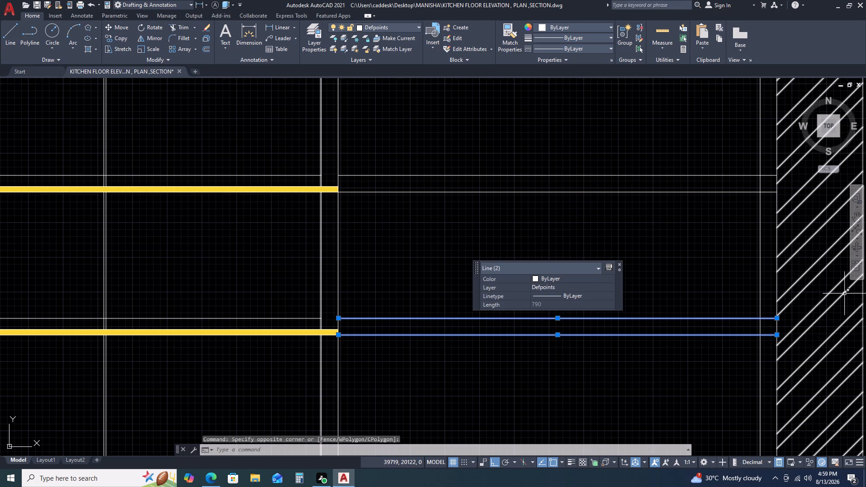
pyautogui.write('CO')
pyautogui.press('space')
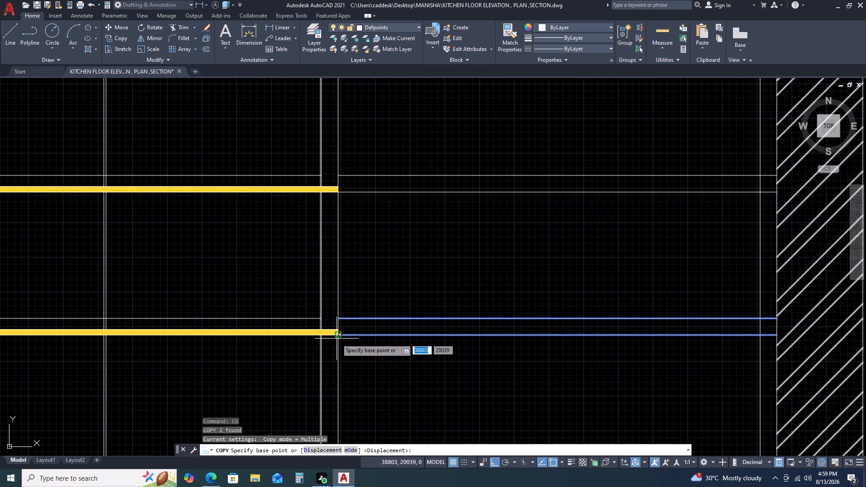
pyautogui.click(337, 332)
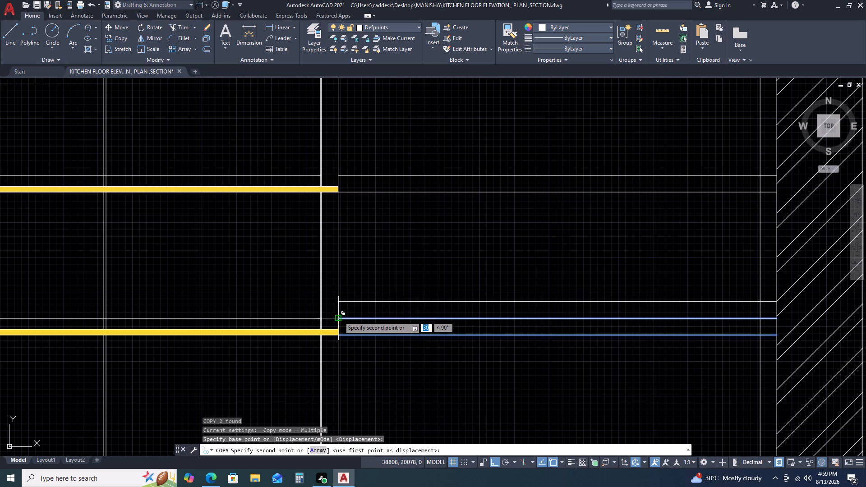
pyautogui.click(339, 316)
pyautogui.press('Escape')
# Erase the lowest open shelf's old bottom line and the duplicate line overlapping the copied shelf's lower edge.
pyautogui.click(380, 333)
pyautogui.click(367, 357)
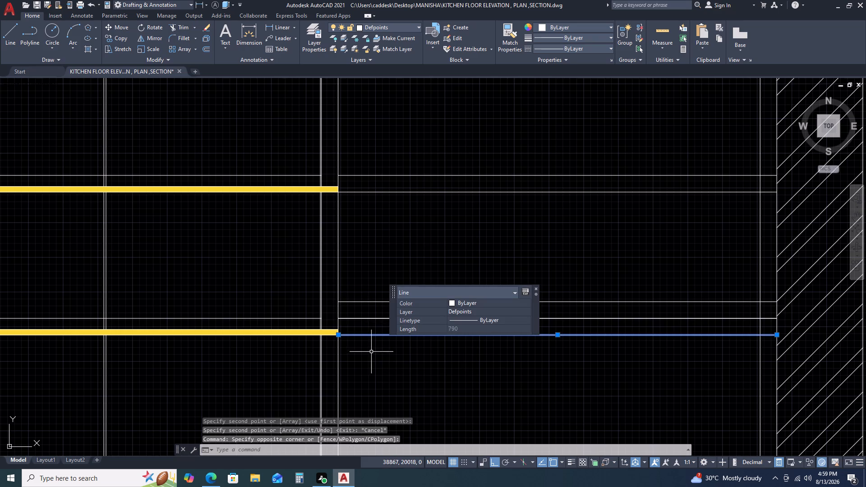
pyautogui.press('Delete')
pyautogui.click(406, 317)
pyautogui.press('Delete')
# Copy the middle open shelf's two lines up onto its own upper line and onto the top open shelf's upper line.
pyautogui.scroll(-3, 448, 338)
pyautogui.scroll(2, 485, 296)
pyautogui.doubleClick(491, 295)
pyautogui.click(476, 327)
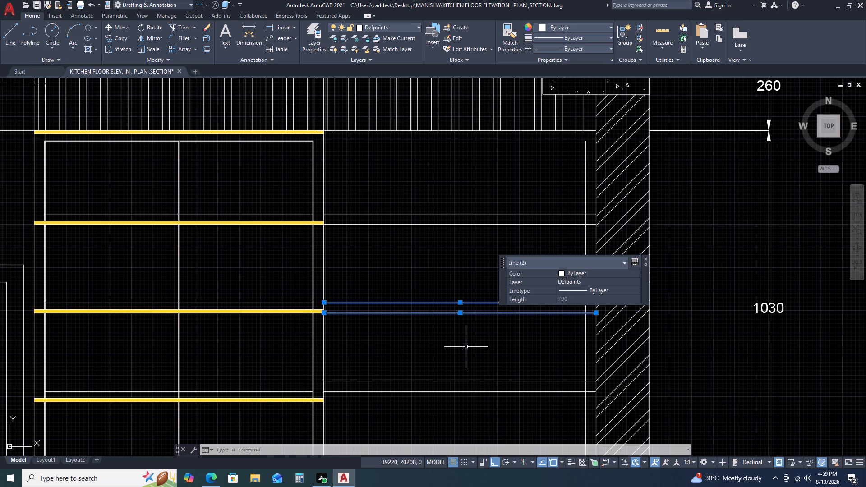
pyautogui.press('c')
pyautogui.write('O')
pyautogui.press('space')
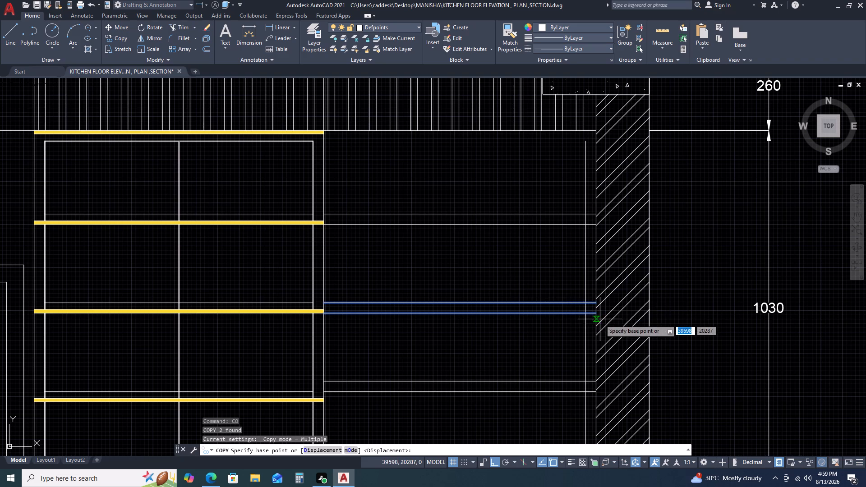
pyautogui.scroll(2, 597, 317)
pyautogui.click(590, 309)
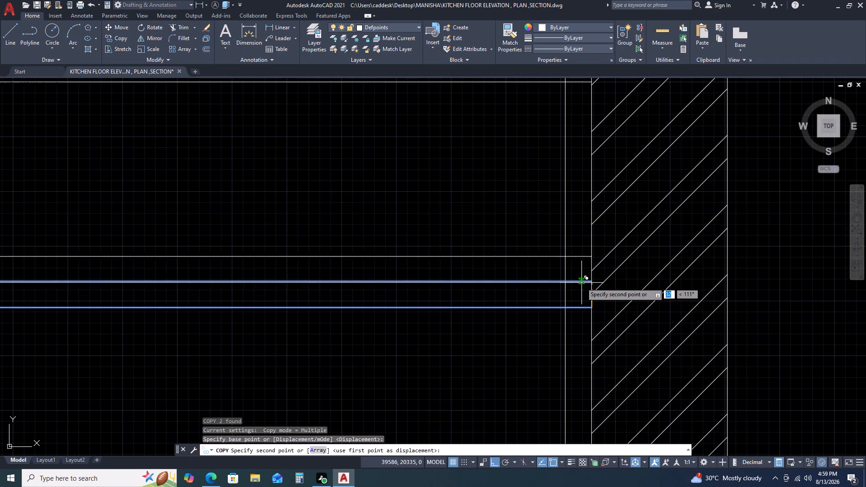
pyautogui.click(590, 281)
pyautogui.scroll(-2, 541, 201)
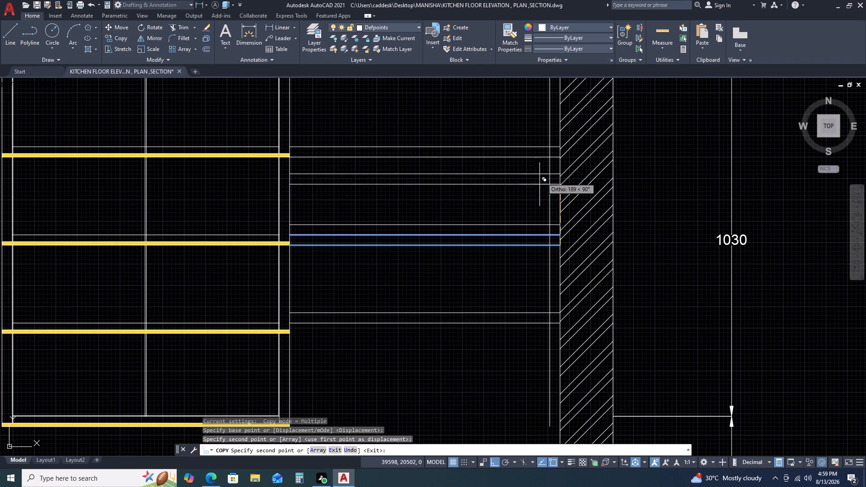
pyautogui.scroll(2, 565, 138)
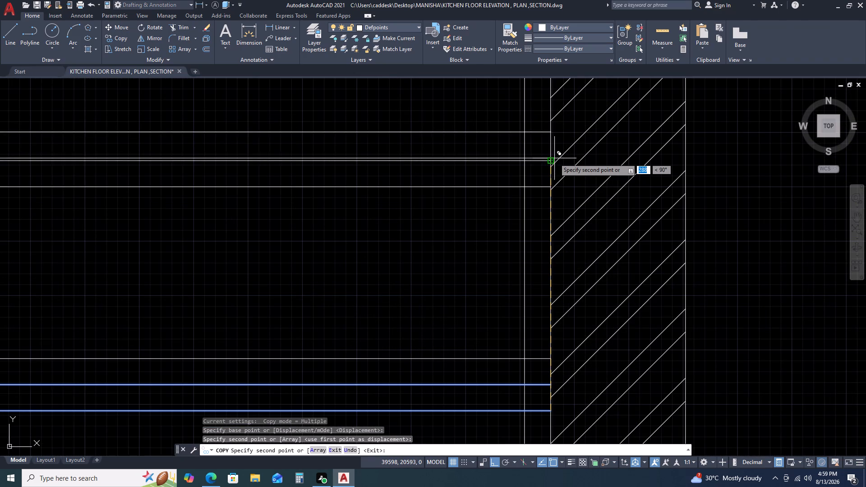
pyautogui.click(550, 162)
pyautogui.press('Escape')
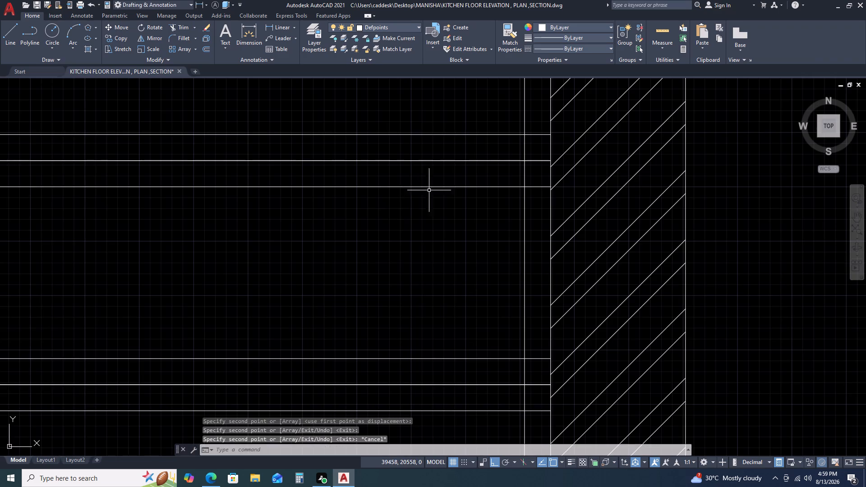
# Erase the middle open shelf's old bottom line and the duplicate line overlapping the copied shelf's lower edge.
pyautogui.scroll(-2, 463, 170)
pyautogui.scroll(2, 214, 280)
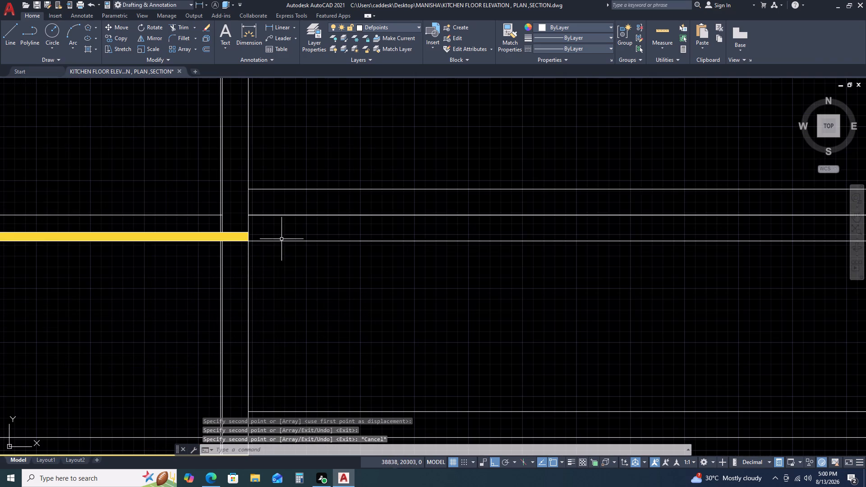
pyautogui.click(301, 224)
pyautogui.click(284, 259)
pyautogui.press('Delete')
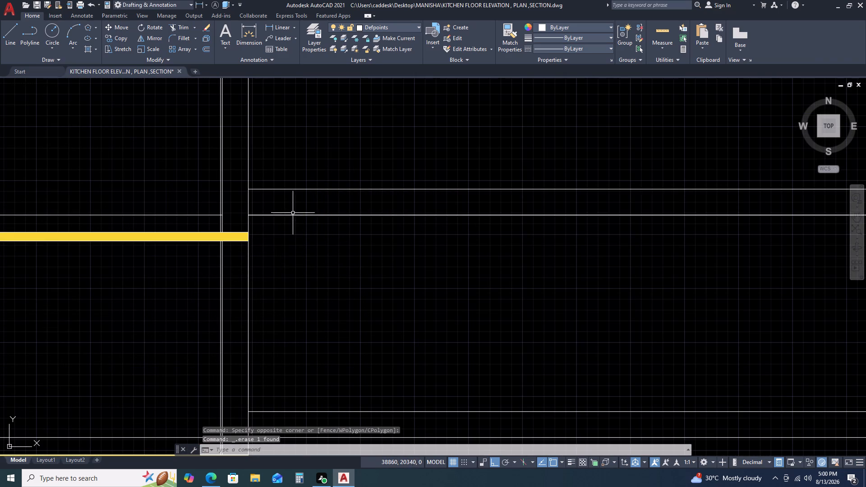
pyautogui.click(292, 216)
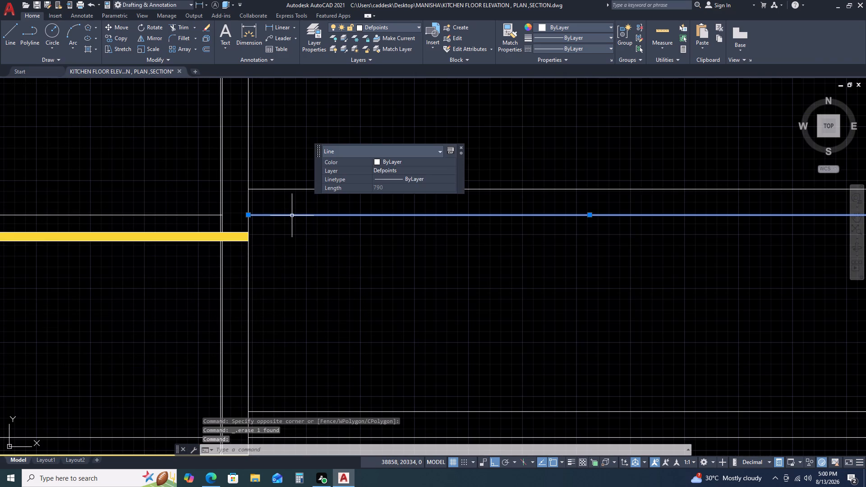
pyautogui.press('Delete')
# Erase the top open shelf's old bottom line and the duplicate line overlapping the copied shelf's lower edge.
pyautogui.scroll(-5, 317, 221)
pyautogui.scroll(3, 332, 206)
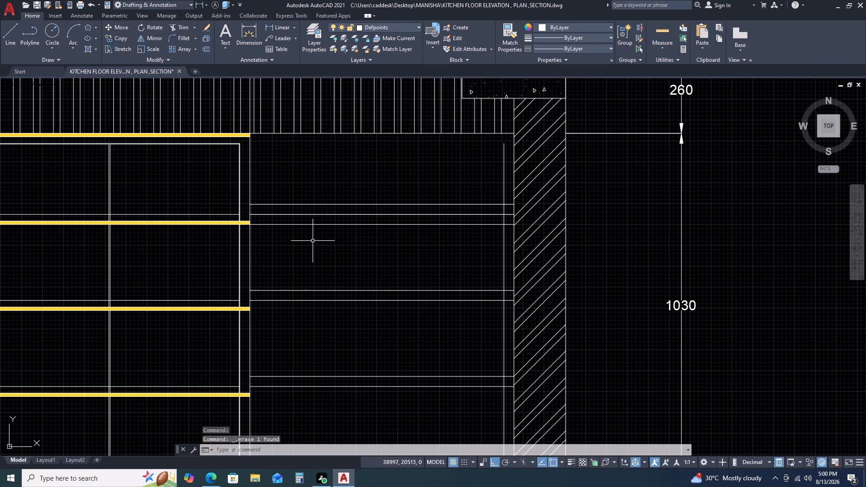
pyautogui.scroll(4, 304, 228)
pyautogui.click(315, 199)
pyautogui.click(302, 219)
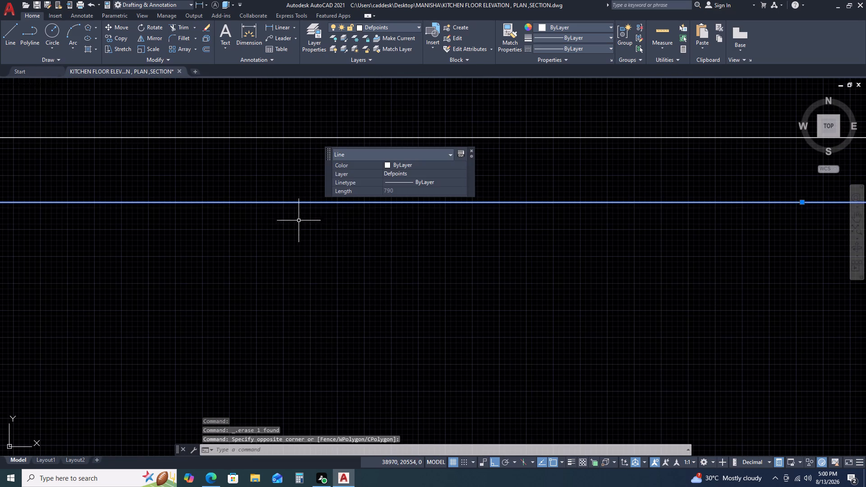
pyautogui.press('Delete')
pyautogui.scroll(-4, 436, 209)
pyautogui.click(436, 201)
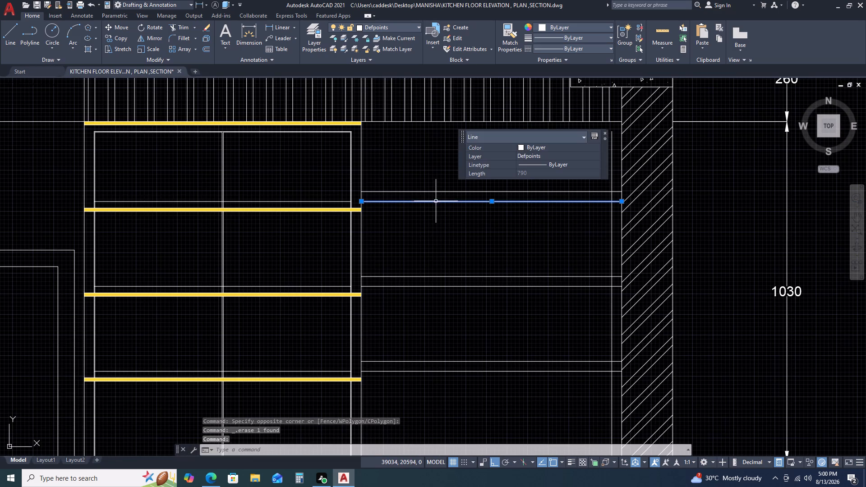
pyautogui.press('Delete')
pyautogui.scroll(-1, 427, 260)
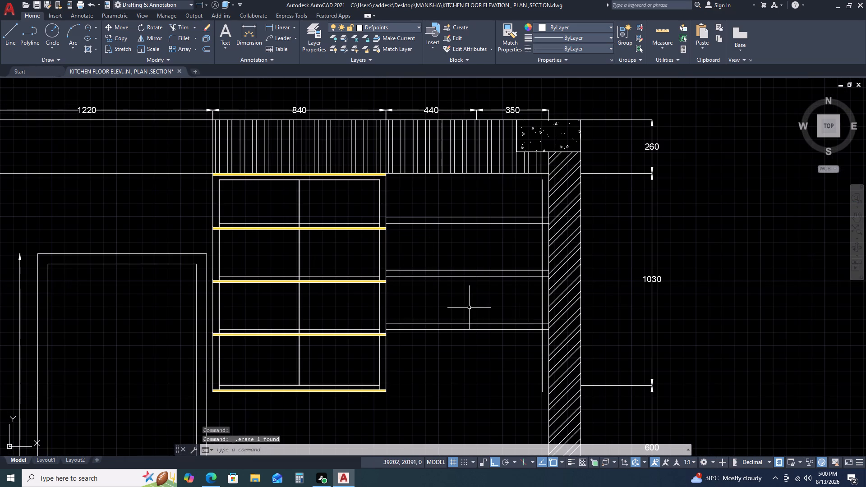
pyautogui.scroll(1, 547, 221)
pyautogui.scroll(-1, 544, 231)
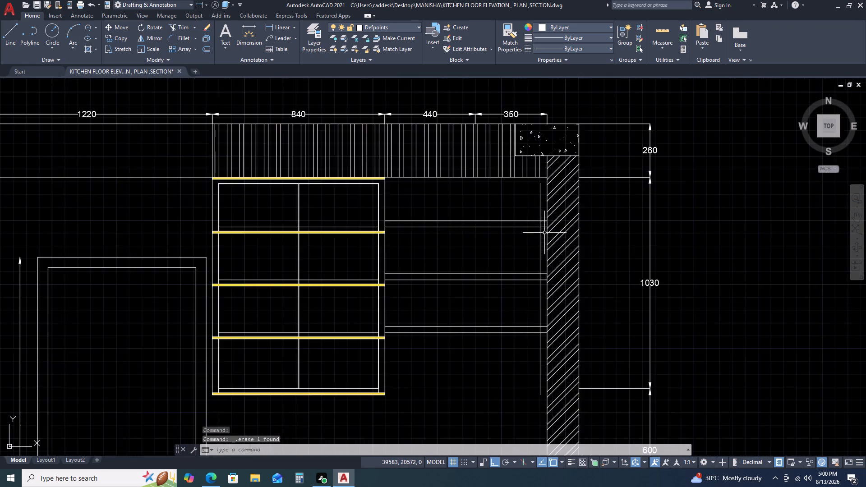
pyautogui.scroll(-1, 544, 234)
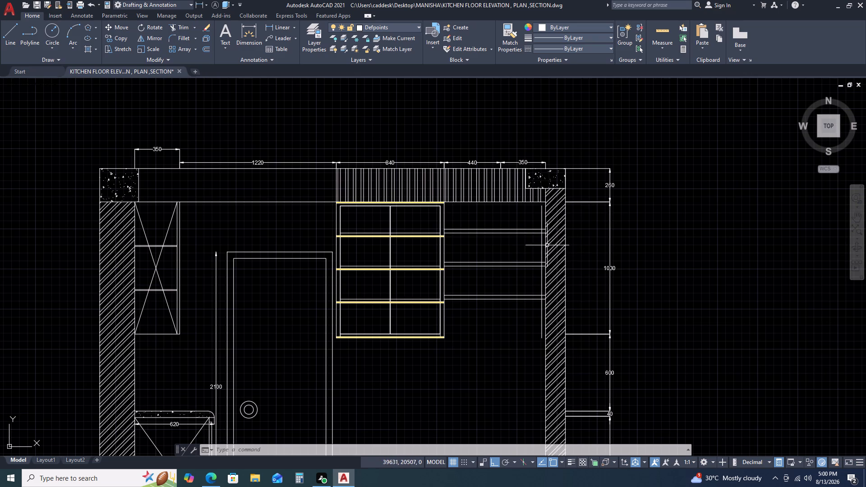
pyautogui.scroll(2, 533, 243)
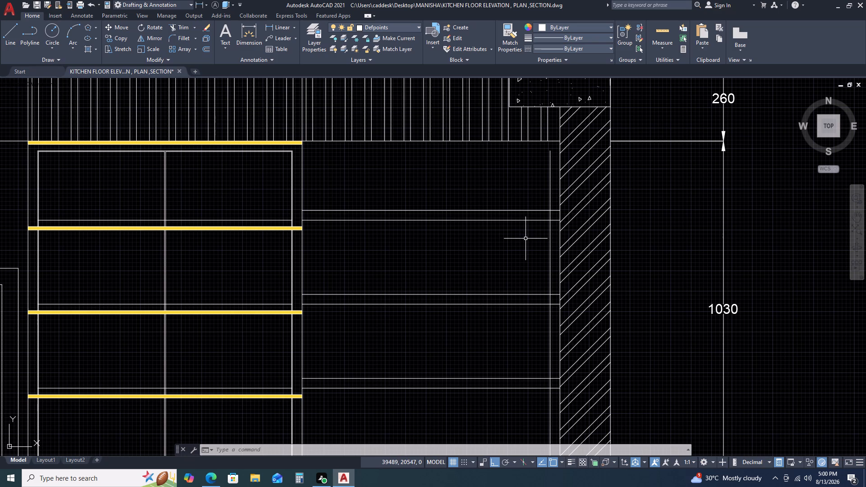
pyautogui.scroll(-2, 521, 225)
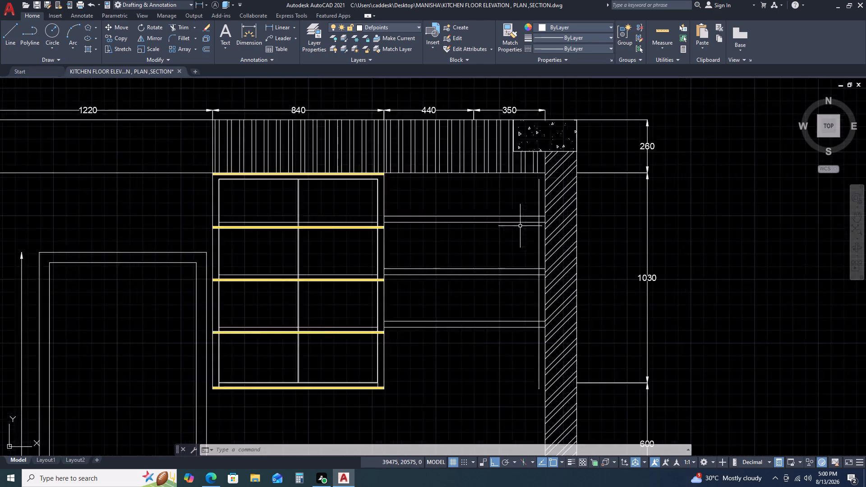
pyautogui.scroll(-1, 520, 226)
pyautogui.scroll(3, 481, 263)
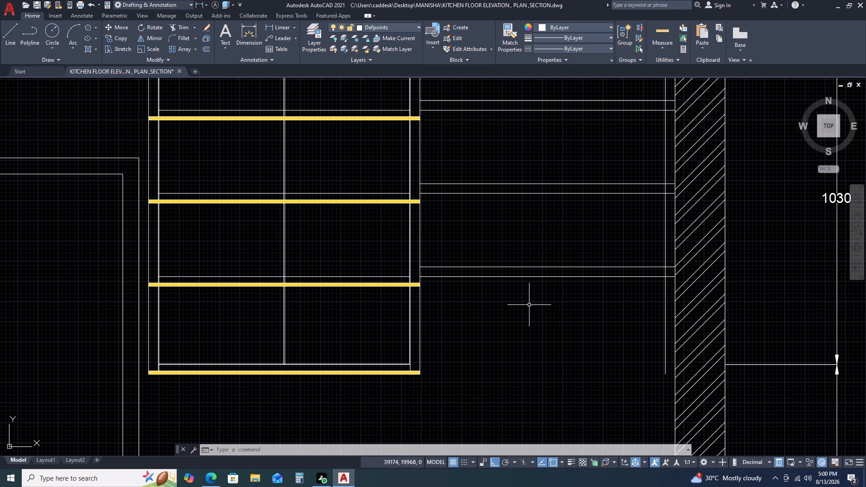
# Stretch the upper edge line of the yellow shelf unit's bottom board across to the hatched wall's inner face.
pyautogui.moveTo(614, 368); pyautogui.dragTo(583, 294, button='middle')
pyautogui.scroll(-1, 581, 293)
pyautogui.scroll(3, 432, 297)
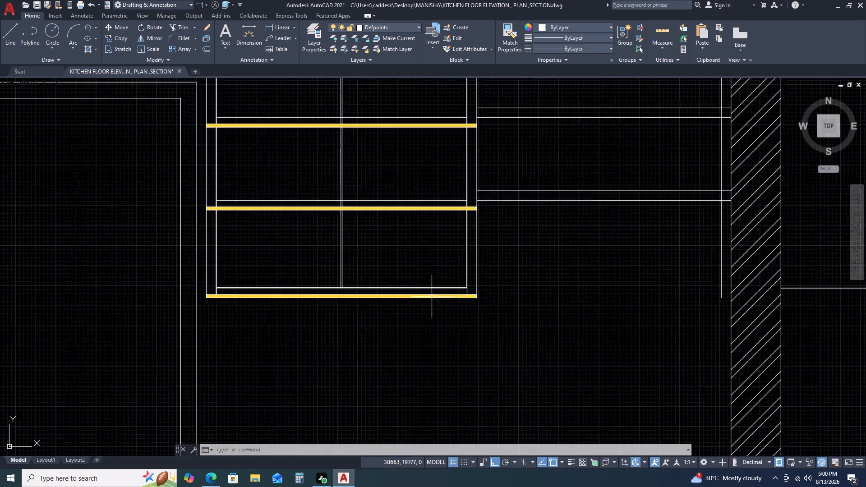
pyautogui.click(474, 283)
pyautogui.click(470, 323)
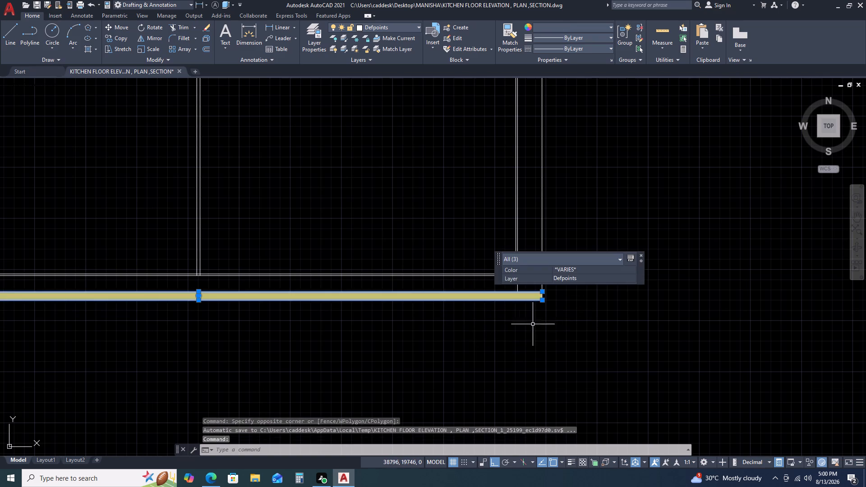
pyautogui.moveTo(533, 325); pyautogui.dragTo(400, 355, button='middle')
pyautogui.scroll(4, 395, 334)
pyautogui.click(411, 293)
pyautogui.moveTo(418, 294); pyautogui.dragTo(410, 299, button='middle')
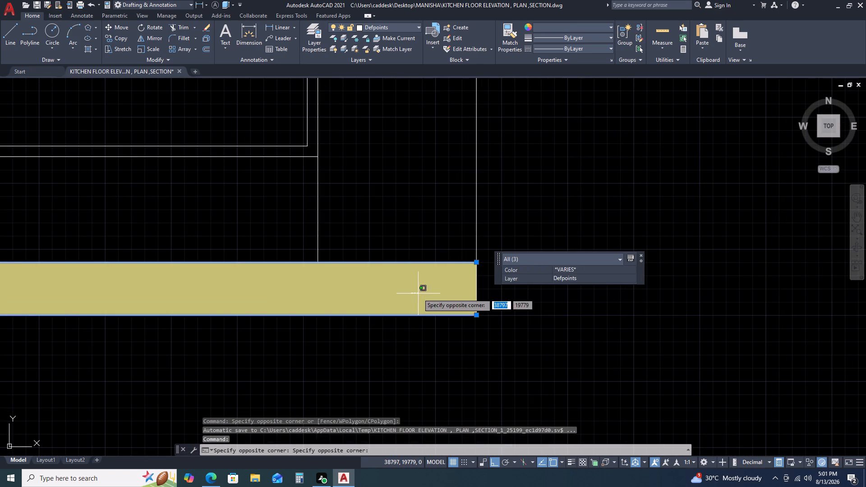
pyautogui.moveTo(410, 299); pyautogui.dragTo(362, 312, button='middle')
pyautogui.click(419, 282)
pyautogui.click(419, 282)
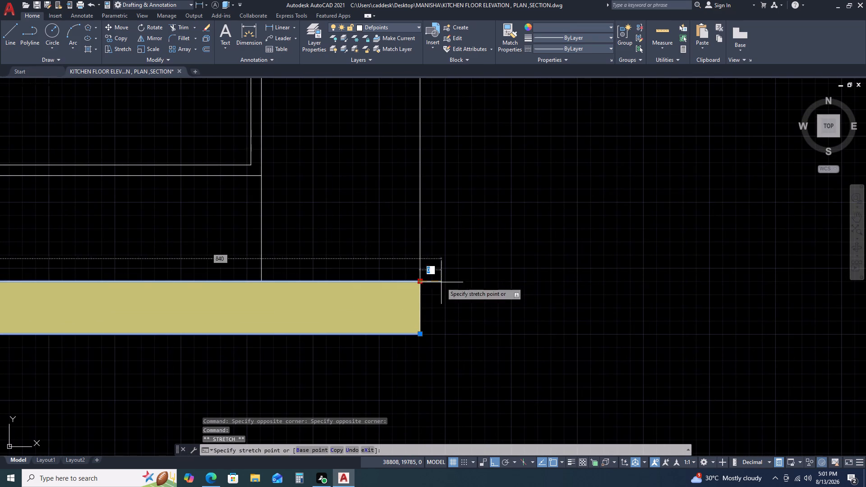
pyautogui.scroll(-4, 627, 289)
pyautogui.moveTo(745, 289); pyautogui.dragTo(203, 337, button='middle')
pyautogui.scroll(-1, 245, 324)
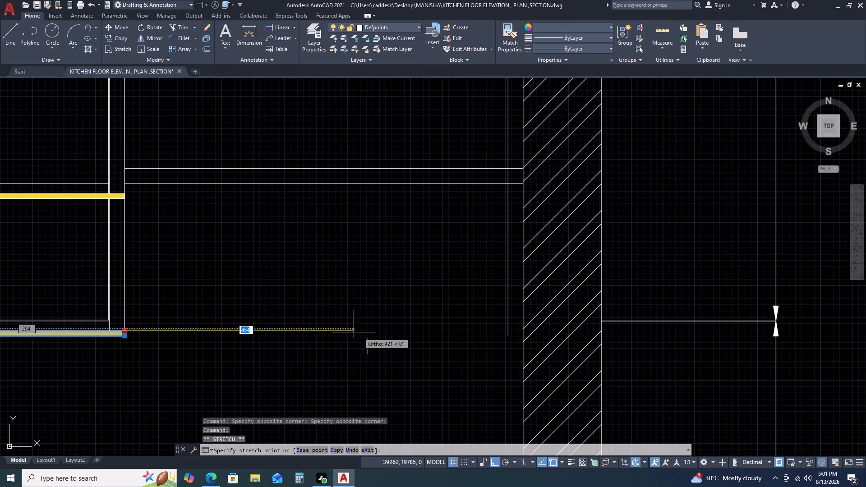
pyautogui.click(523, 331)
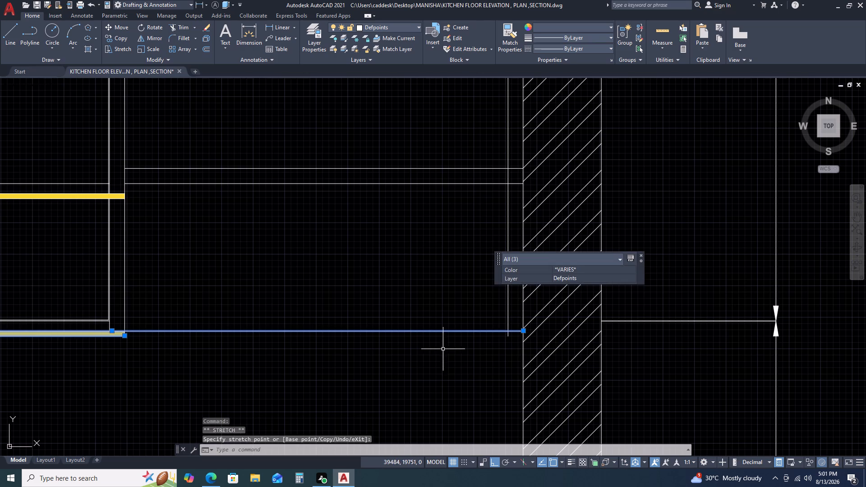
# Stretch the lower edge line of the same bottom board across to the hatched wall's inner face.
pyautogui.scroll(1, 101, 343)
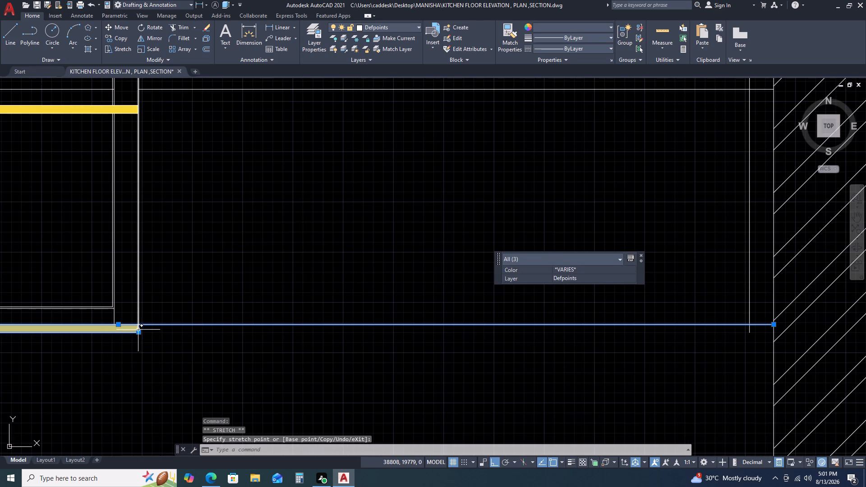
pyautogui.click(140, 333)
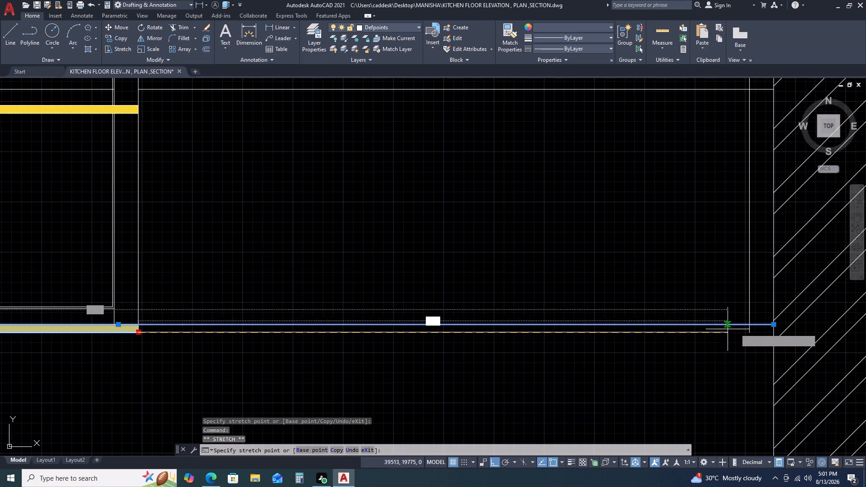
pyautogui.click(774, 334)
pyautogui.moveTo(589, 346); pyautogui.dragTo(649, 318, button='middle')
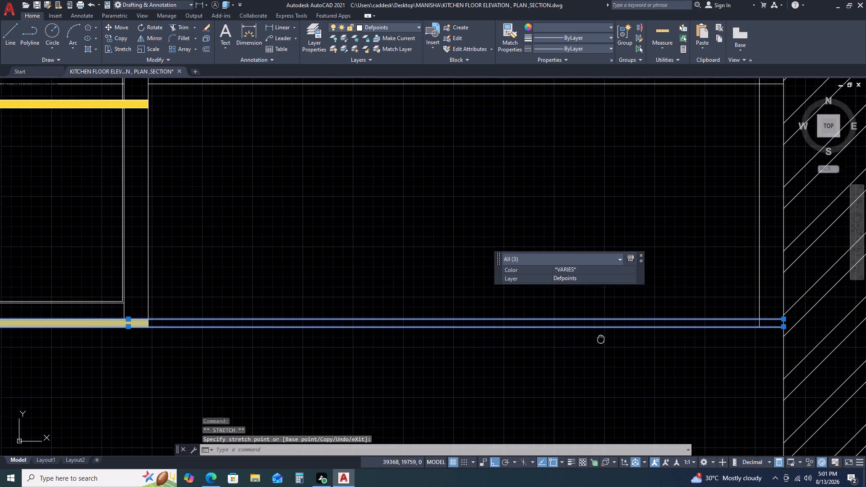
pyautogui.moveTo(649, 318); pyautogui.dragTo(683, 302, button='middle')
pyautogui.moveTo(159, 300); pyautogui.dragTo(396, 312, button='middle')
pyautogui.middleClick(414, 310)
pyautogui.press('Escape')
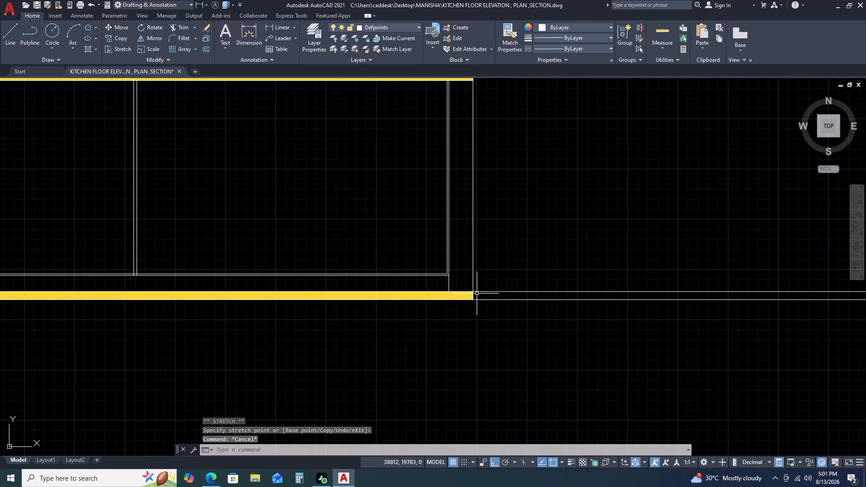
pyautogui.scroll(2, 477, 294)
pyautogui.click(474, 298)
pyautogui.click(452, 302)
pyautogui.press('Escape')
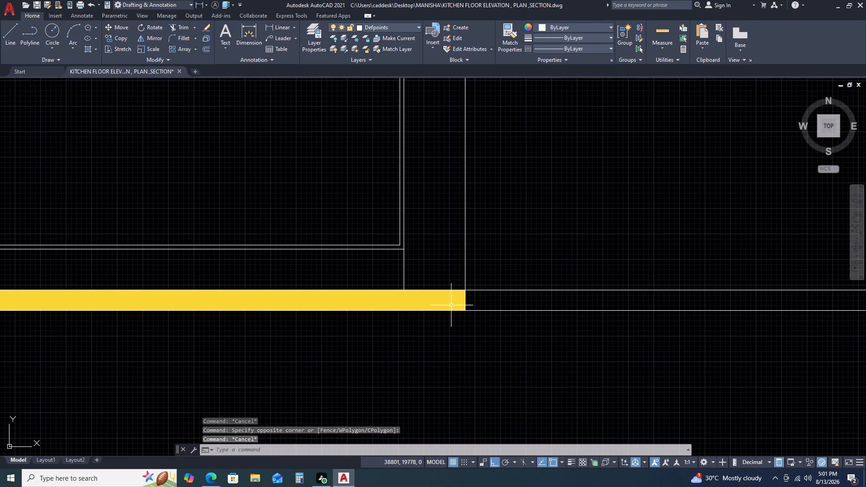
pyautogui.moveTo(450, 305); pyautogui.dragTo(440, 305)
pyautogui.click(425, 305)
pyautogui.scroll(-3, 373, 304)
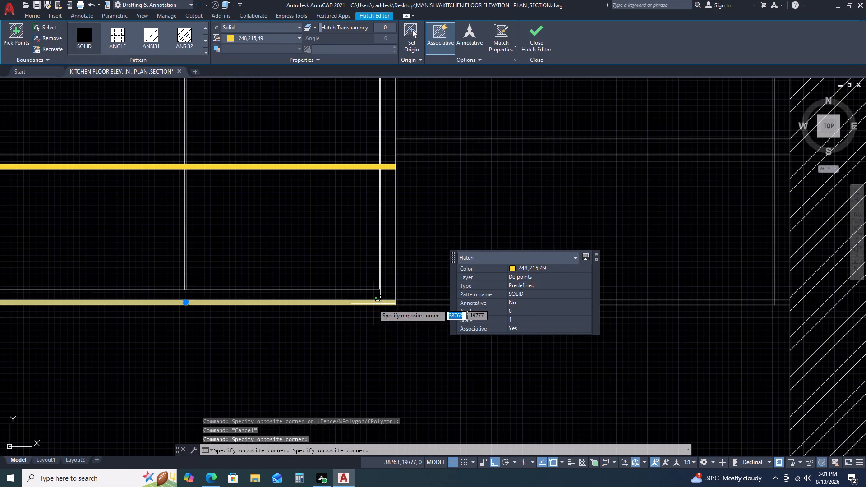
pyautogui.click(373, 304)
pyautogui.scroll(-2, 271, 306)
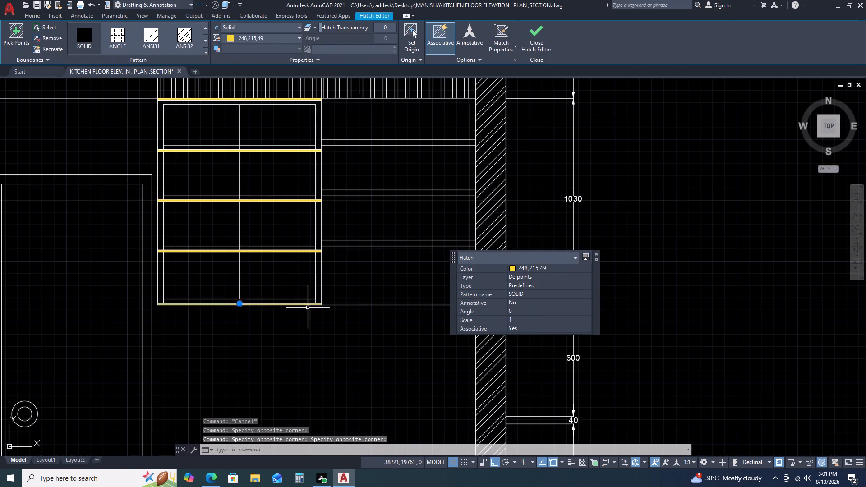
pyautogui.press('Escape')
# Fill the extended bottom board with solid hatch in colour 248,215,49, including the short piece between the vertical line and the wall.
pyautogui.write('H')
pyautogui.press('space')
pyautogui.scroll(3, 366, 303)
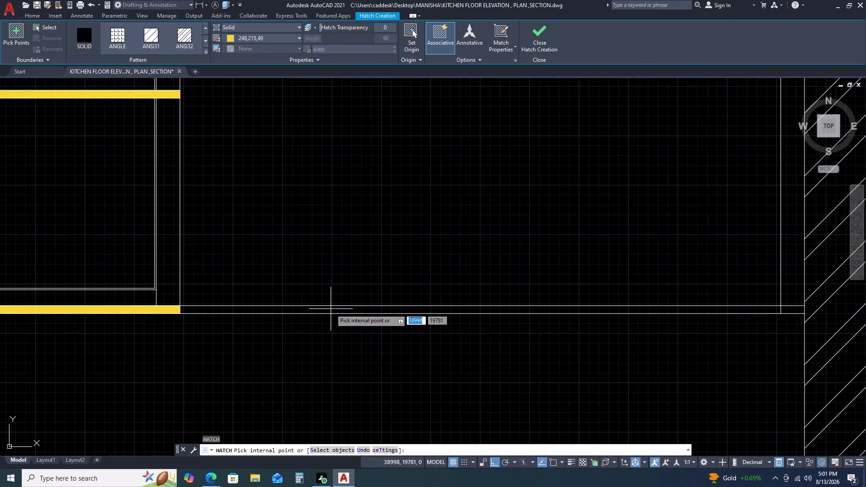
pyautogui.click(329, 311)
pyautogui.press('Escape')
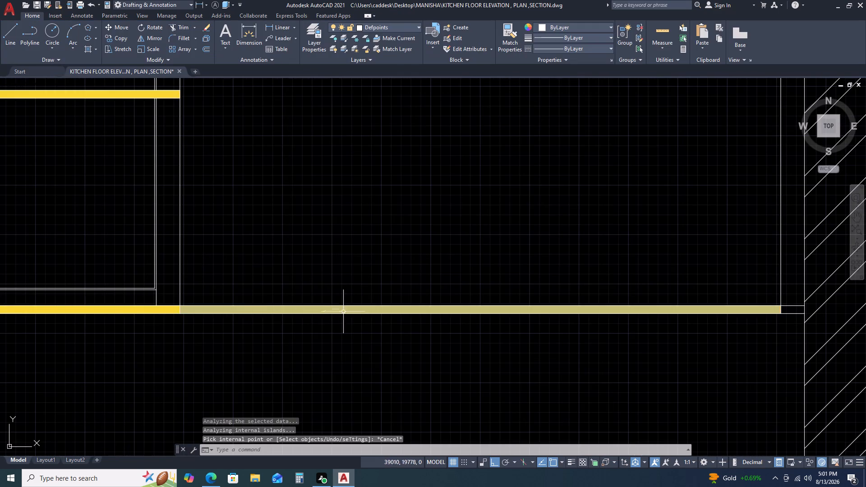
pyautogui.scroll(-1, 351, 312)
pyautogui.press('space')
pyautogui.scroll(2, 622, 311)
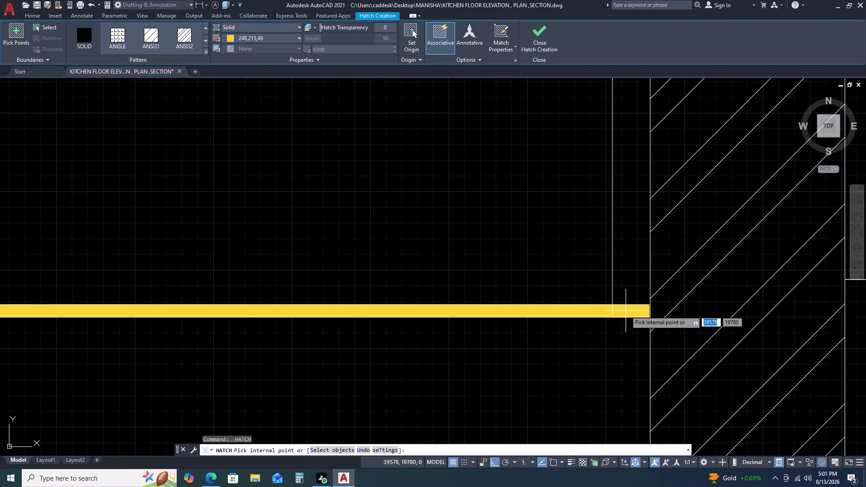
pyautogui.click(626, 311)
pyautogui.press('Escape')
# Shorten the vertical line beside the hatched wall so its lower end meets the yellow bottom board's upper edge.
pyautogui.click(618, 284)
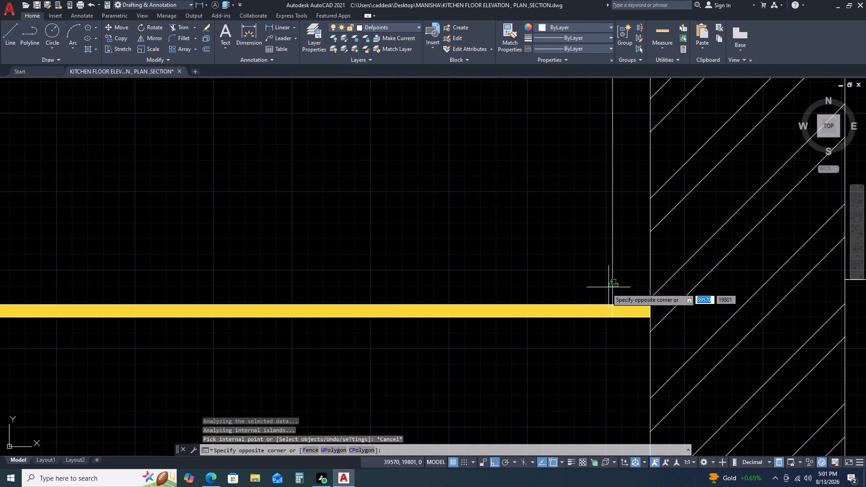
pyautogui.click(599, 289)
pyautogui.click(613, 317)
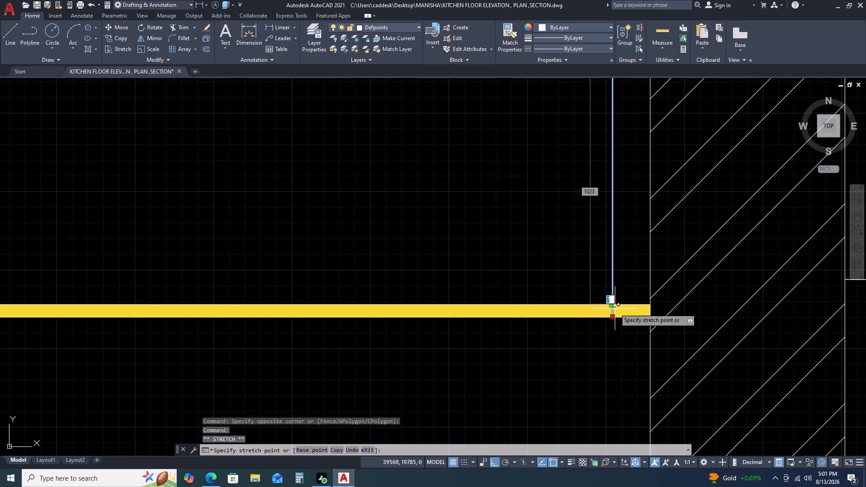
pyautogui.click(615, 307)
pyautogui.press('Escape')
# Shorten the shelf unit's right outer side line so its lower end meets the yellow bottom board's upper edge.
pyautogui.moveTo(579, 322); pyautogui.dragTo(583, 327, button='middle')
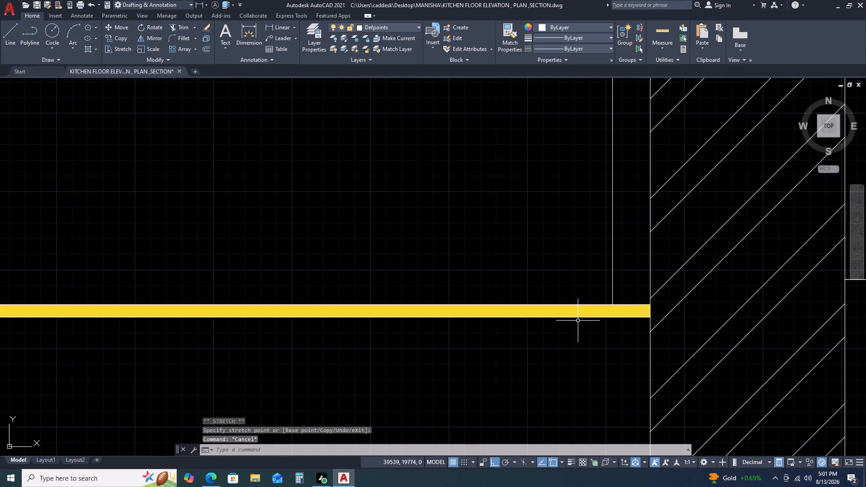
pyautogui.moveTo(583, 327); pyautogui.dragTo(699, 296, button='middle')
pyautogui.scroll(-4, 699, 296)
pyautogui.scroll(3, 529, 304)
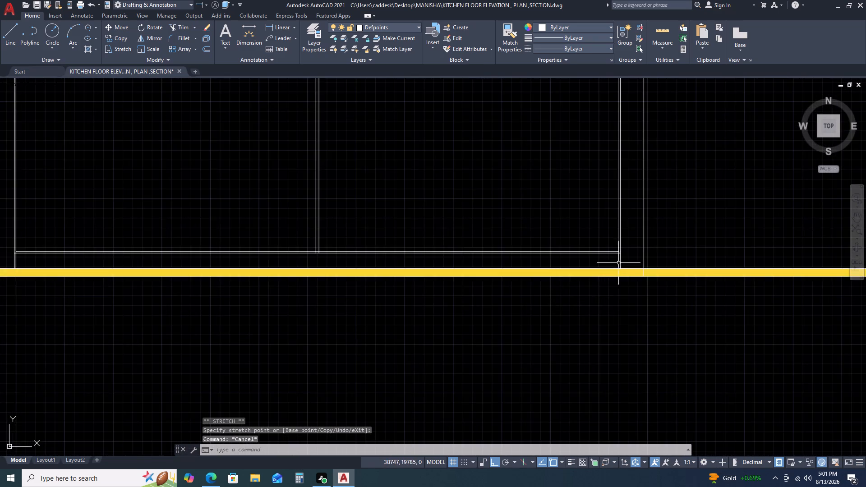
pyautogui.scroll(2, 643, 249)
pyautogui.click(653, 252)
pyautogui.click(637, 259)
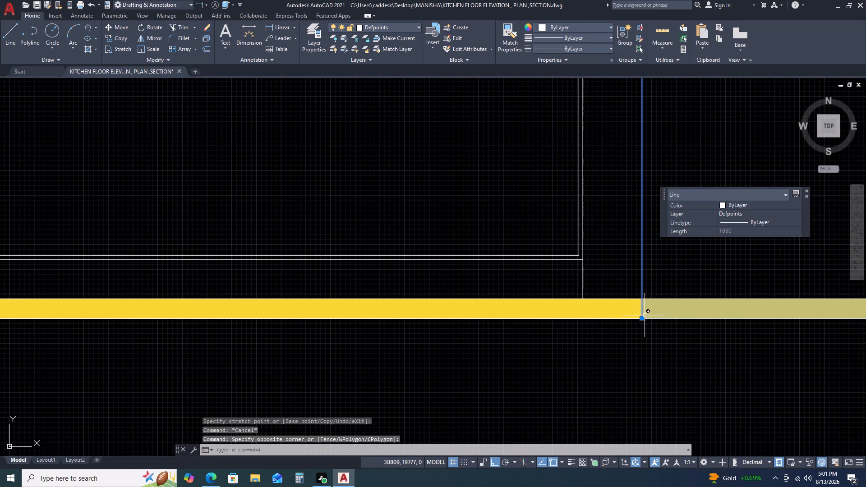
pyautogui.click(644, 319)
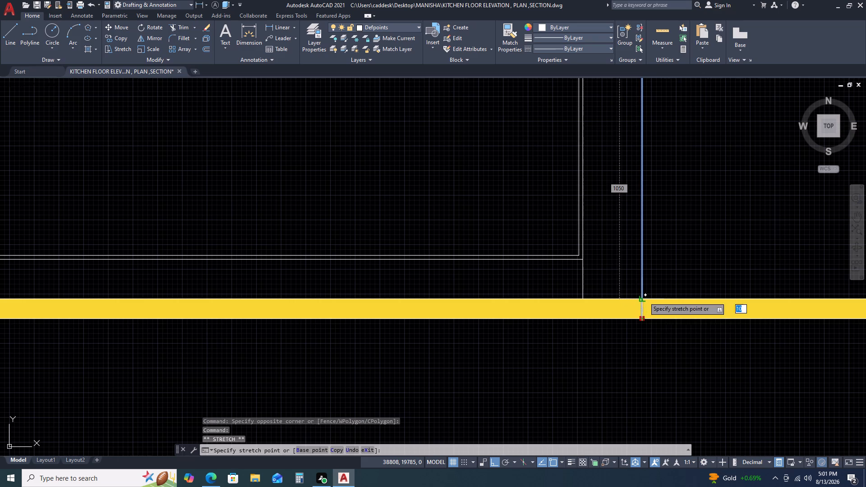
pyautogui.click(644, 297)
pyautogui.press('Escape')
# Stretch the short yellow hatch beside the wall leftward along the whole bottom board to the shelf unit's left outer edge.
pyautogui.scroll(-4, 581, 278)
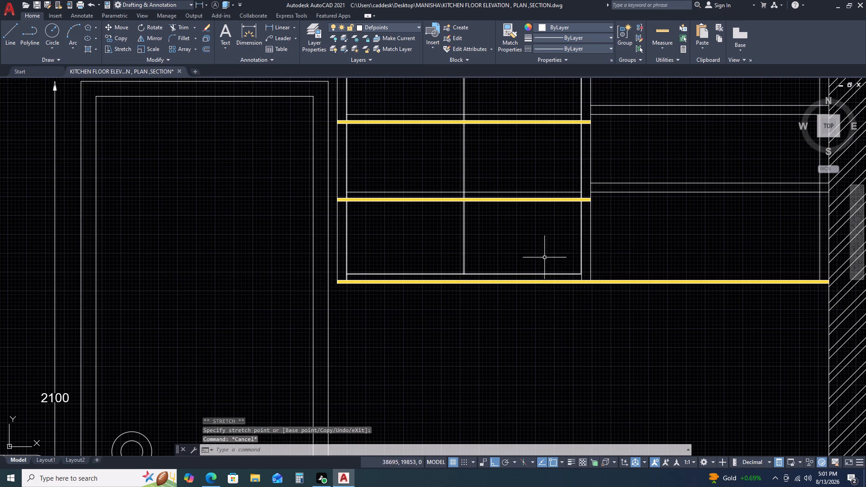
pyautogui.scroll(-2, 605, 286)
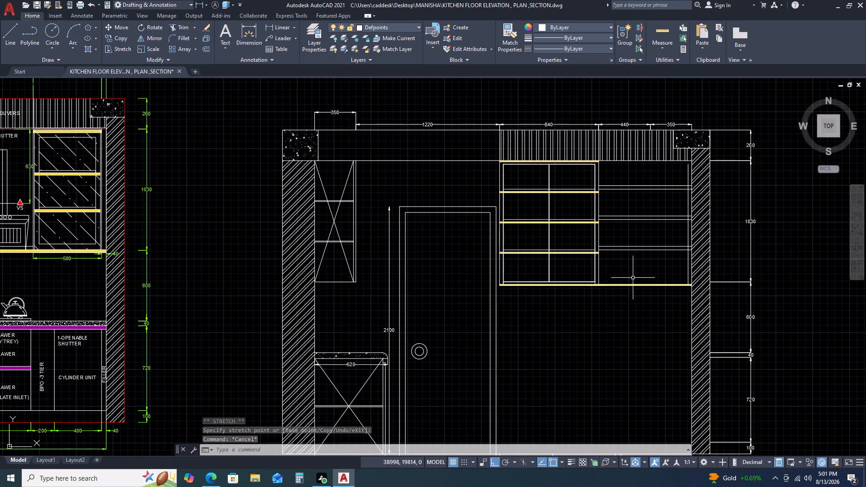
pyautogui.scroll(7, 691, 289)
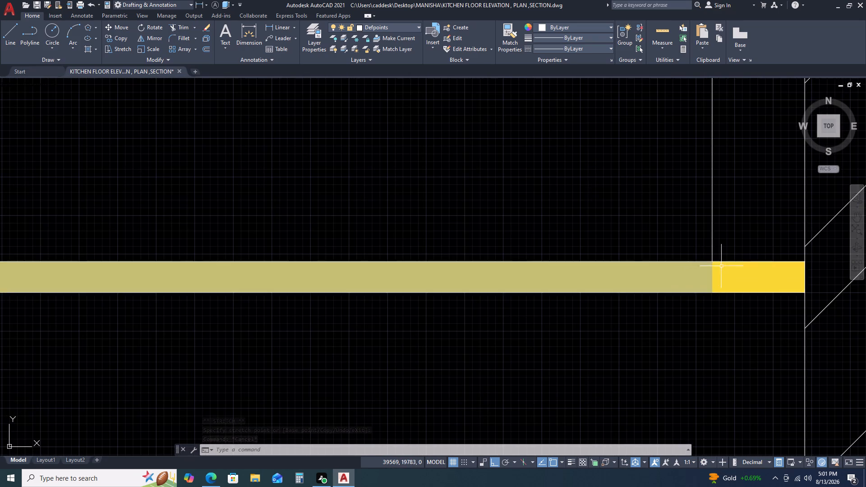
pyautogui.click(729, 271)
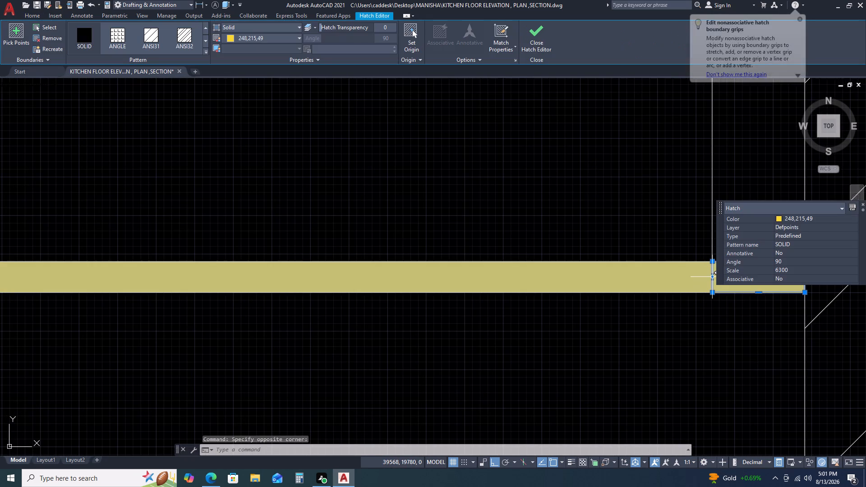
pyautogui.click(712, 276)
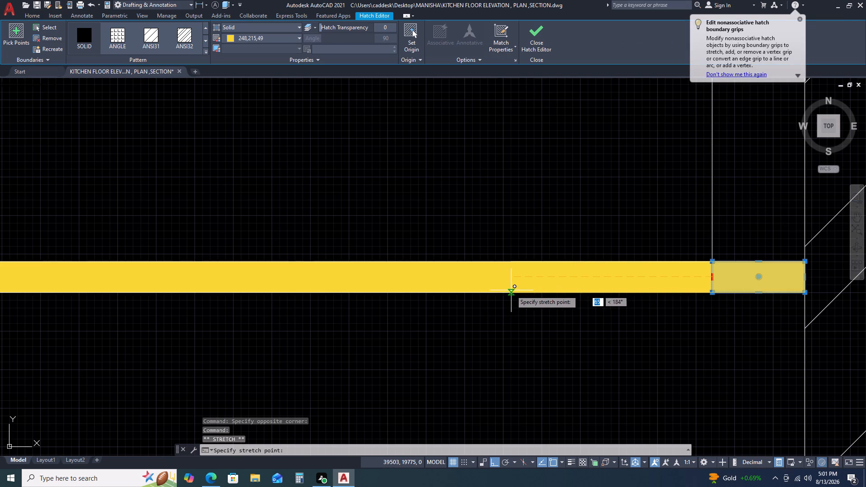
pyautogui.scroll(-3, 511, 290)
pyautogui.moveTo(463, 291); pyautogui.dragTo(645, 296, button='middle')
pyautogui.moveTo(704, 296); pyautogui.dragTo(826, 300, button='middle')
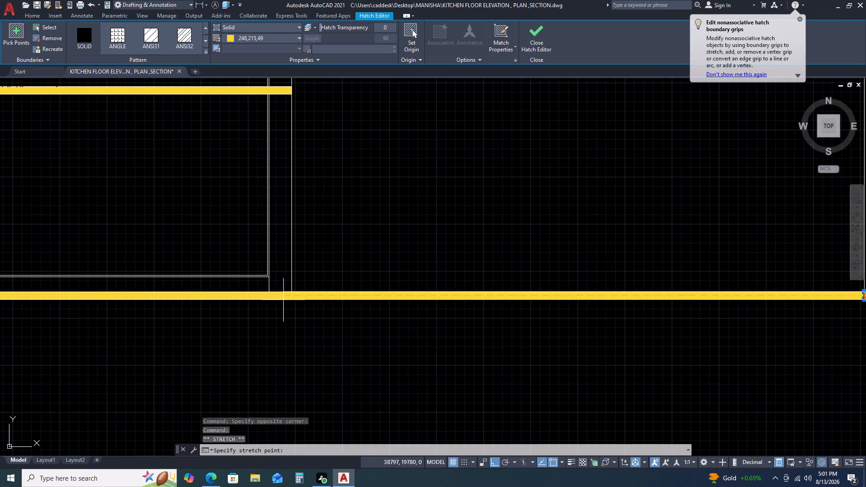
pyautogui.scroll(-1, 253, 296)
pyautogui.moveTo(284, 299); pyautogui.dragTo(599, 314, button='middle')
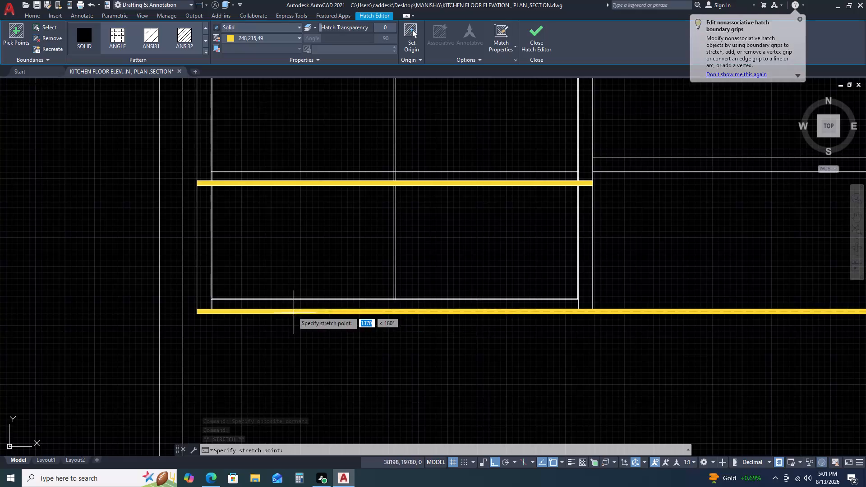
pyautogui.scroll(3, 202, 315)
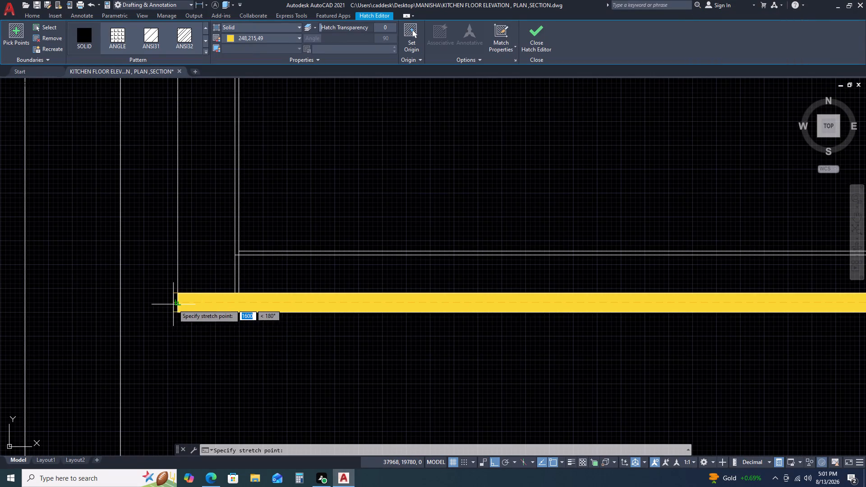
pyautogui.click(176, 302)
pyautogui.press('Escape')
pyautogui.scroll(-4, 225, 312)
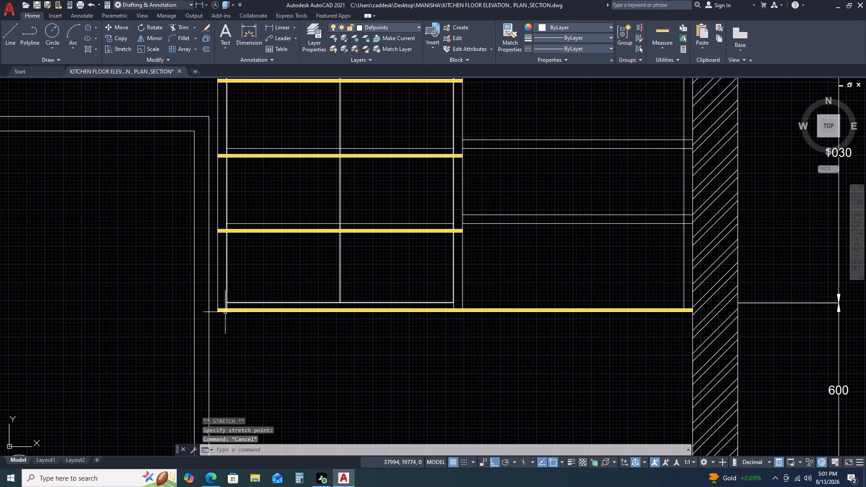
# Examine the two yellow hatch pieces of the bottom board where they meet at the shelf unit's right side.
pyautogui.click(382, 310)
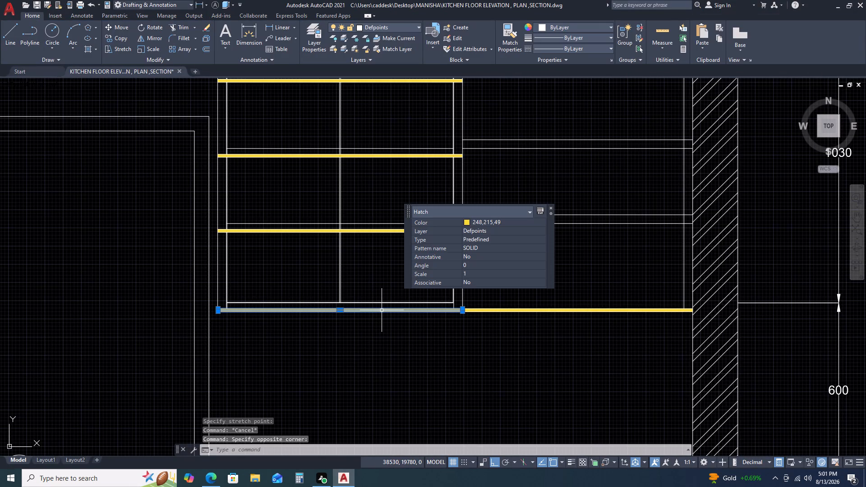
pyautogui.press('Escape')
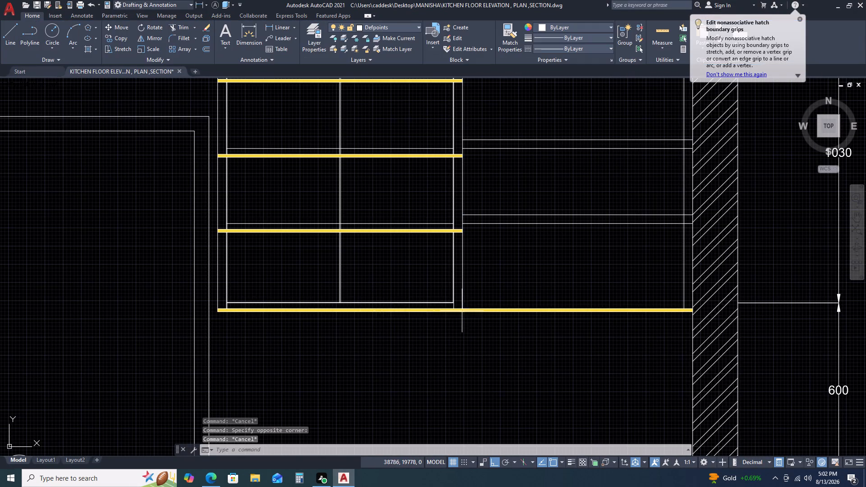
pyautogui.click(486, 311)
pyautogui.press('Escape')
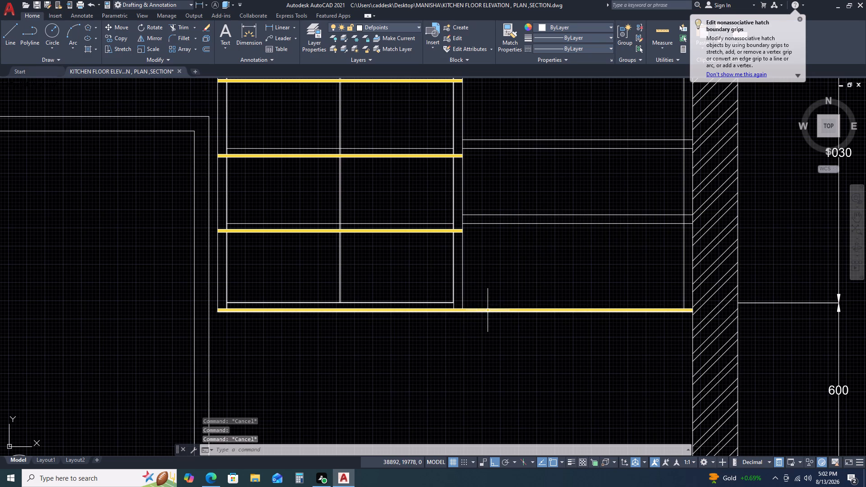
pyautogui.click(488, 310)
pyautogui.scroll(3, 488, 310)
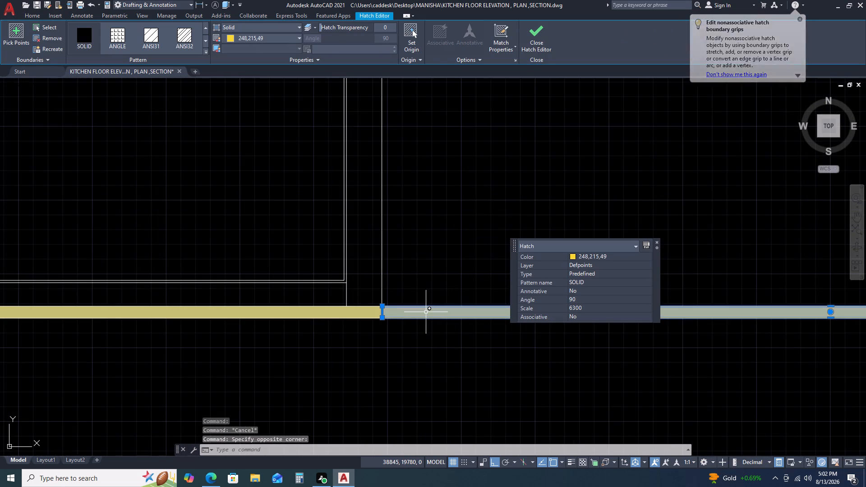
pyautogui.press('Escape')
pyautogui.scroll(-3, 426, 312)
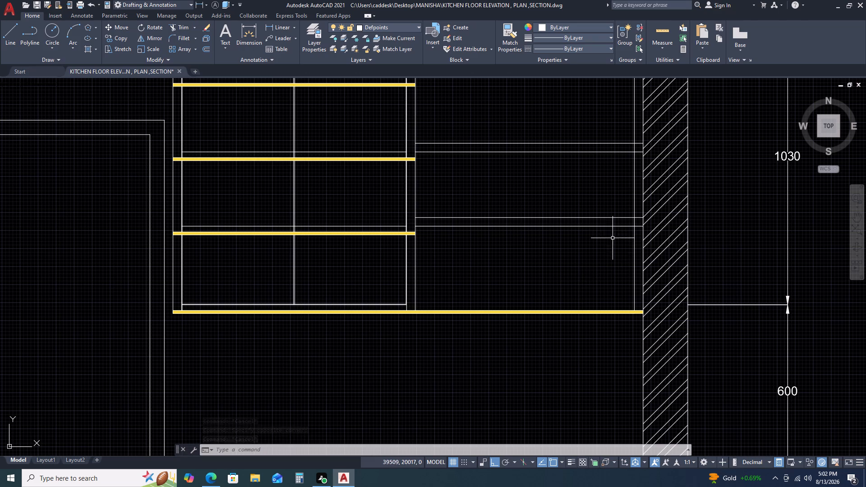
# Delete the vertical line beside the hatched wall in the open shelf area.
pyautogui.scroll(-3, 608, 236)
pyautogui.scroll(2, 609, 217)
pyautogui.moveTo(610, 216); pyautogui.dragTo(600, 250, button='middle')
pyautogui.moveTo(599, 252); pyautogui.dragTo(595, 256, button='middle')
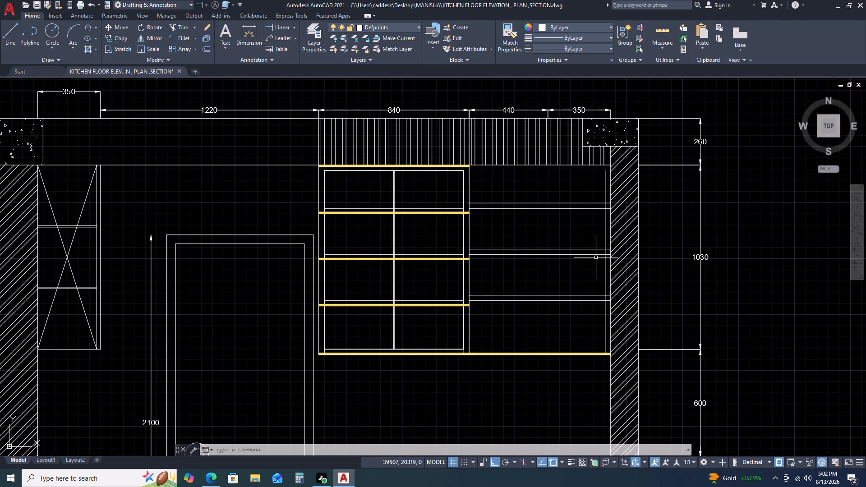
pyautogui.scroll(2, 612, 210)
pyautogui.click(600, 228)
pyautogui.click(574, 242)
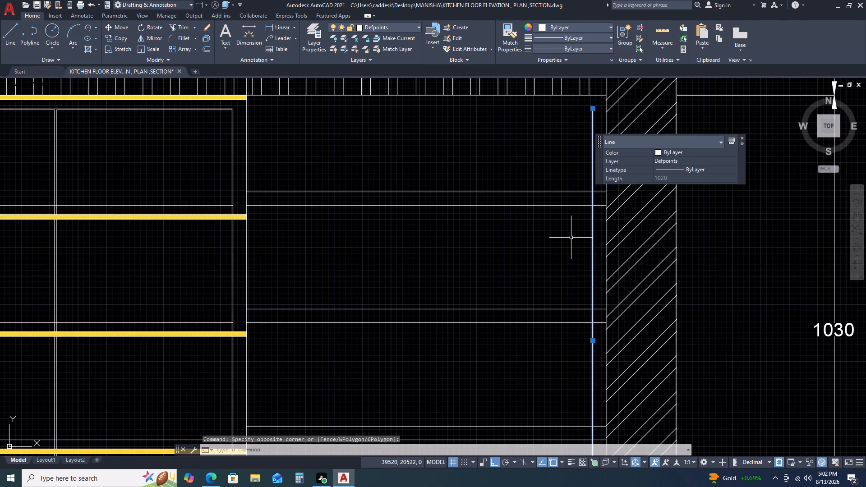
pyautogui.press('Delete')
# Draw a horizontal line from the shelf unit's upper right corner along the louvers' bottom edge to the hatched wall.
pyautogui.scroll(-2, 557, 243)
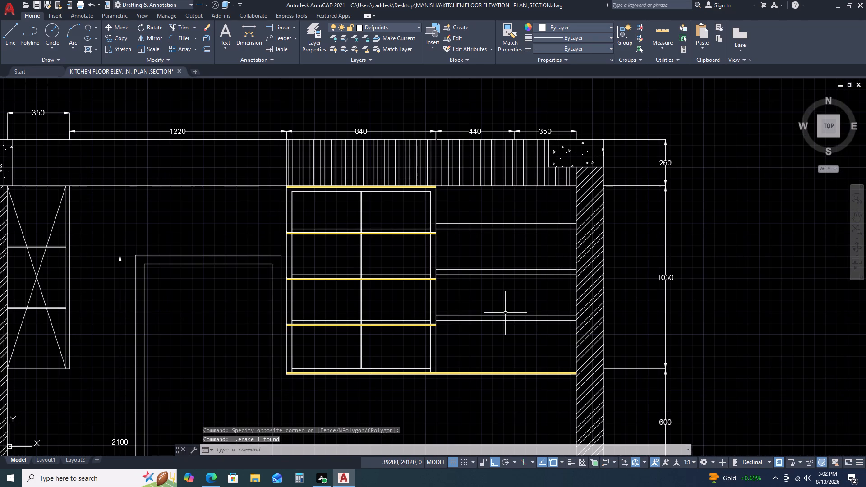
pyautogui.write('L')
pyautogui.press('space')
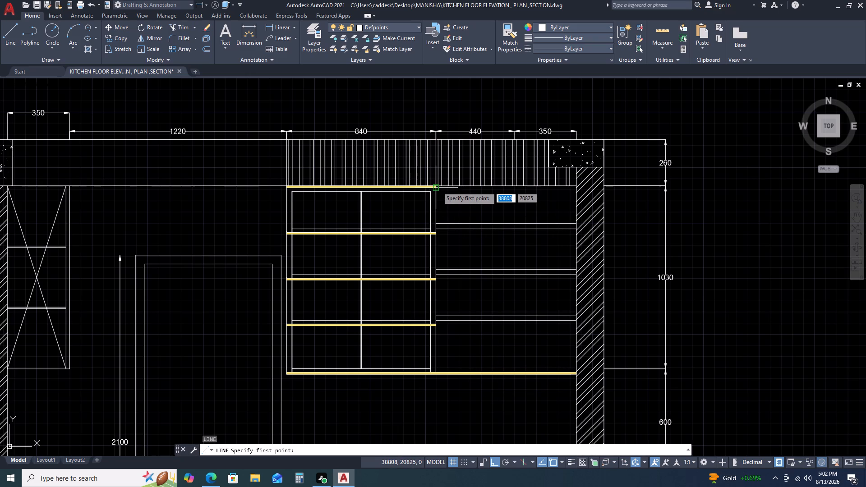
pyautogui.scroll(3, 438, 185)
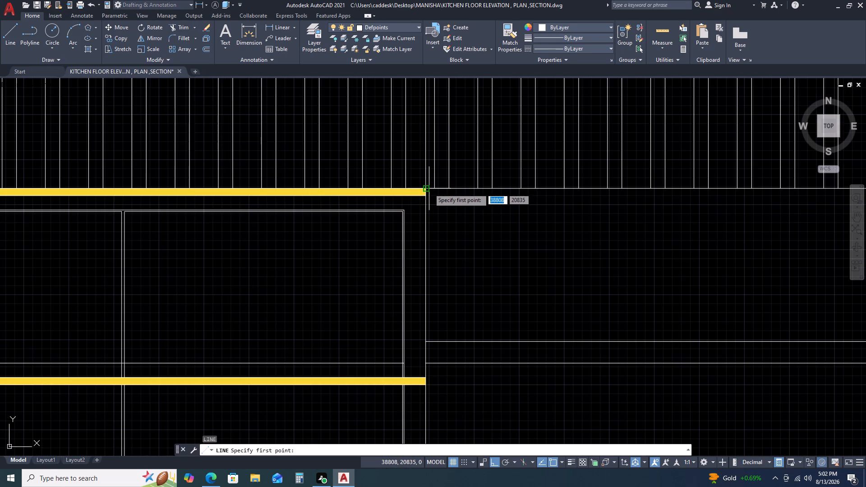
pyautogui.click(429, 188)
pyautogui.moveTo(677, 202); pyautogui.dragTo(386, 257, button='middle')
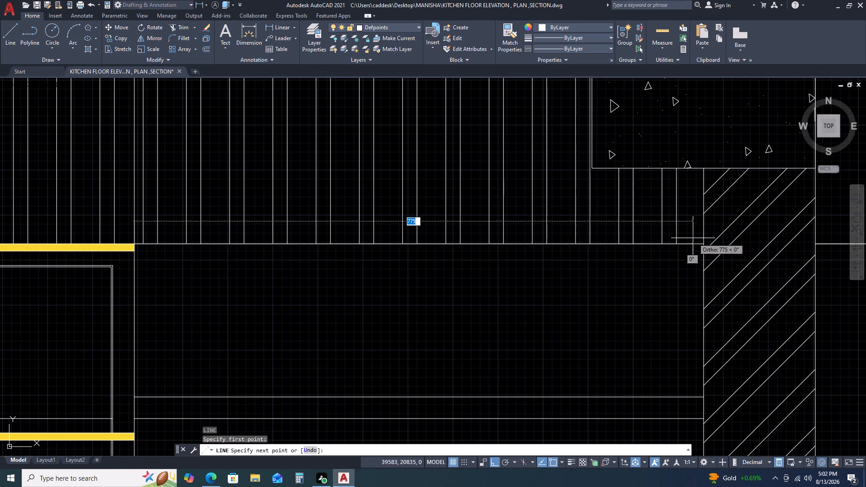
pyautogui.click(708, 243)
pyautogui.press('Escape')
# Draw a vertical line about 1050 mm long from the midpoint of the louvers' bottom line down to the yellow bottom board.
pyautogui.press('space')
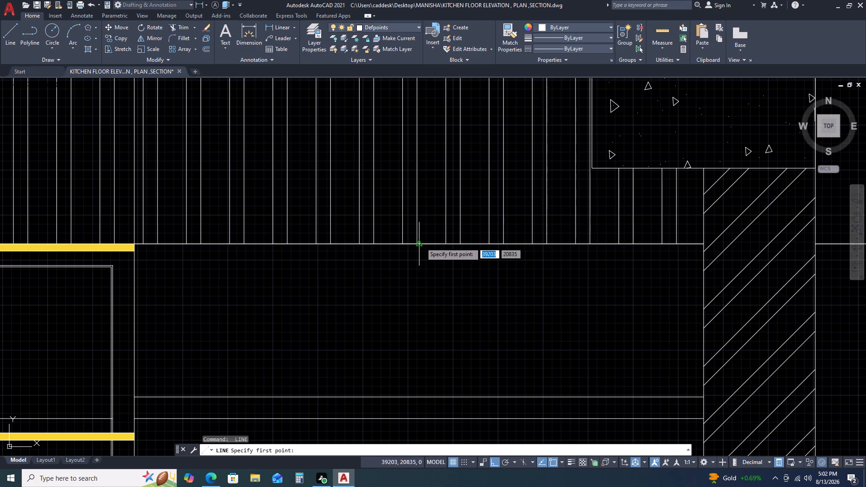
pyautogui.click(419, 243)
pyautogui.scroll(-4, 415, 273)
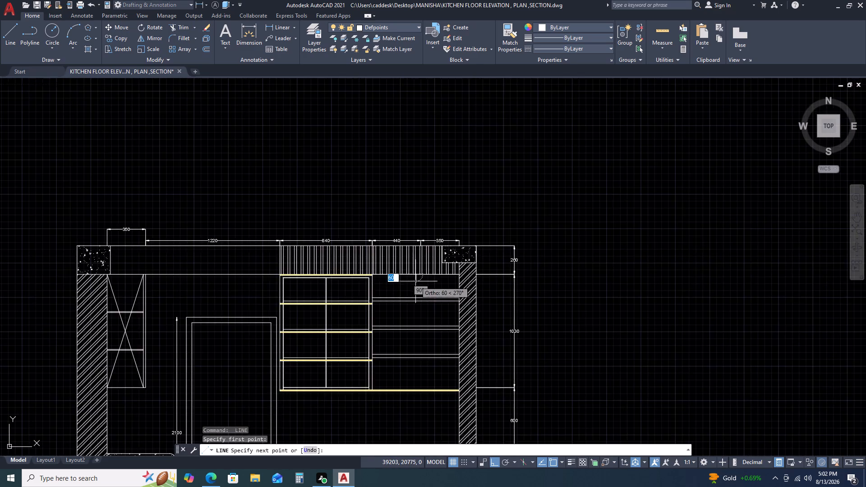
pyautogui.scroll(-1, 417, 289)
pyautogui.scroll(6, 412, 347)
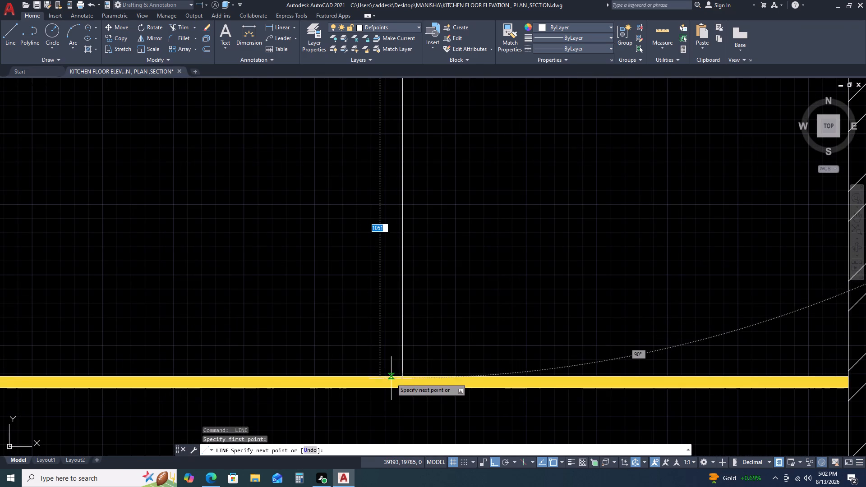
pyautogui.click(401, 375)
pyautogui.press('Escape')
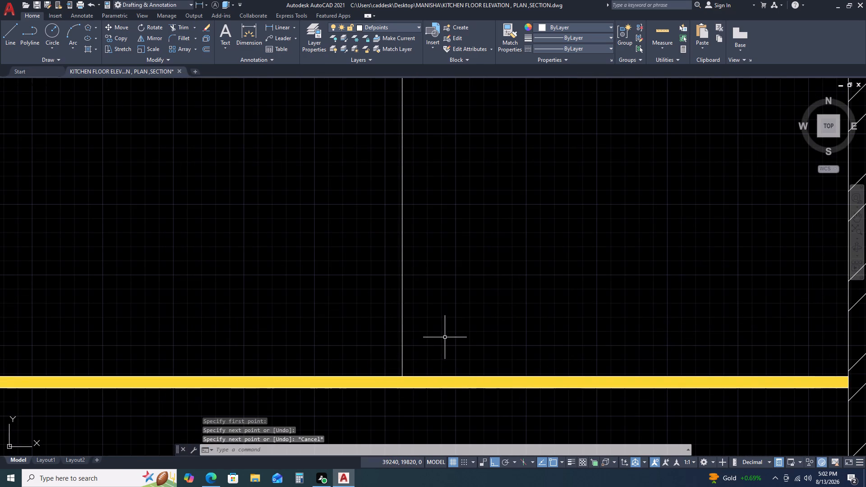
# Offset the open shelves' vertical centre line by 15 mm to both sides.
pyautogui.scroll(-1, 445, 337)
pyautogui.click(424, 314)
pyautogui.click(402, 303)
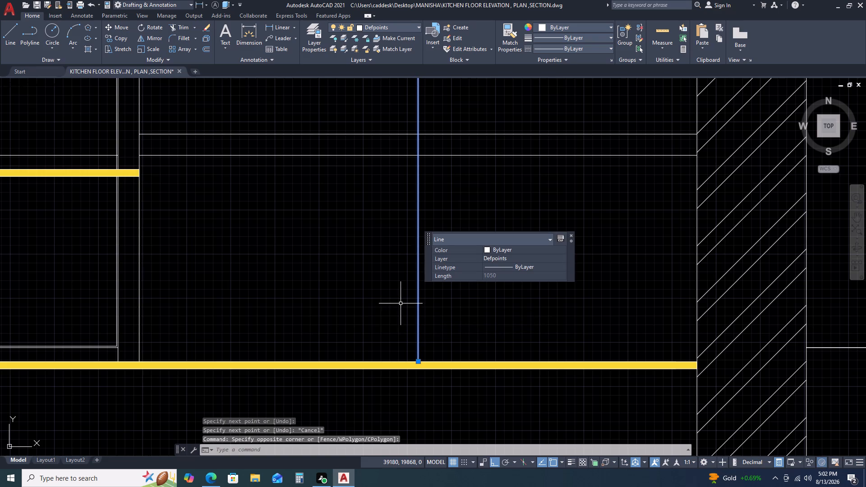
pyautogui.write('O')
pyautogui.press('space')
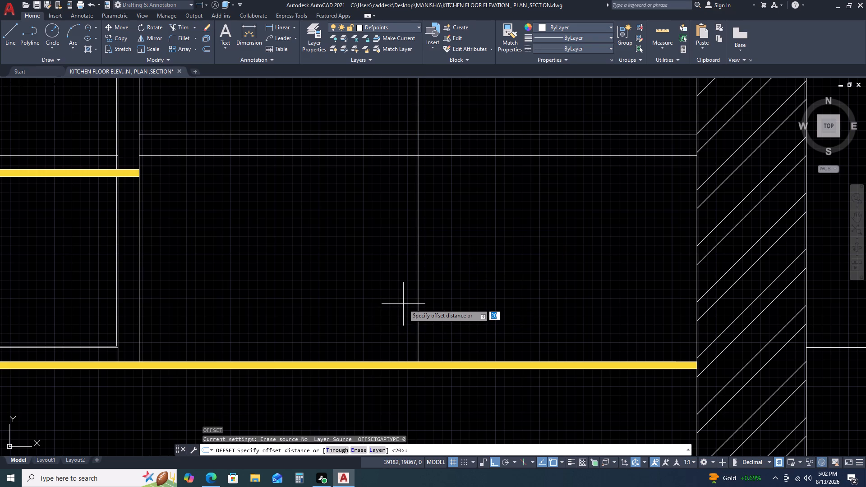
pyautogui.write('15')
pyautogui.press('space')
pyautogui.click(446, 304)
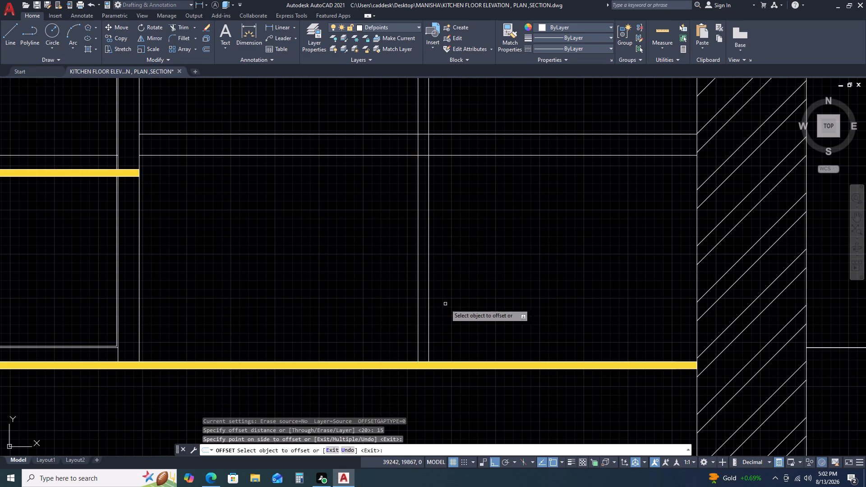
pyautogui.click(419, 316)
pyautogui.click(396, 322)
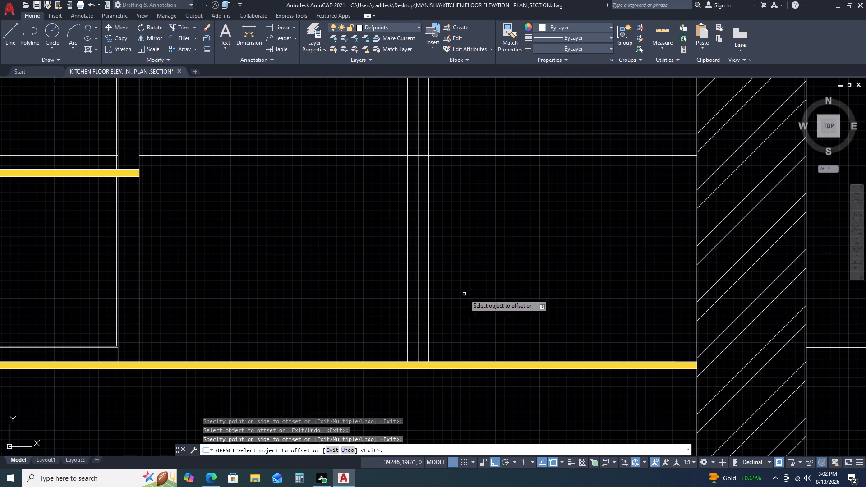
pyautogui.scroll(-3, 503, 278)
pyautogui.press('Escape')
# Delete the original centre line between the two offset divider lines.
pyautogui.scroll(3, 488, 283)
pyautogui.click(469, 279)
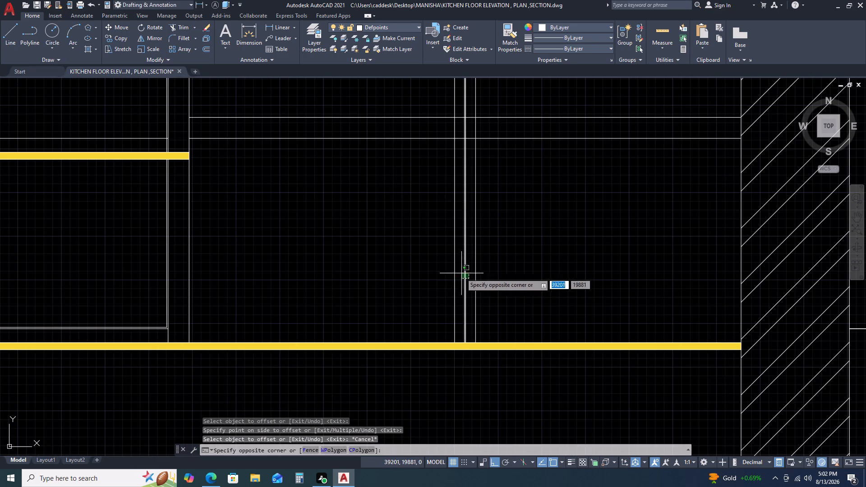
pyautogui.click(457, 261)
pyautogui.press('Delete')
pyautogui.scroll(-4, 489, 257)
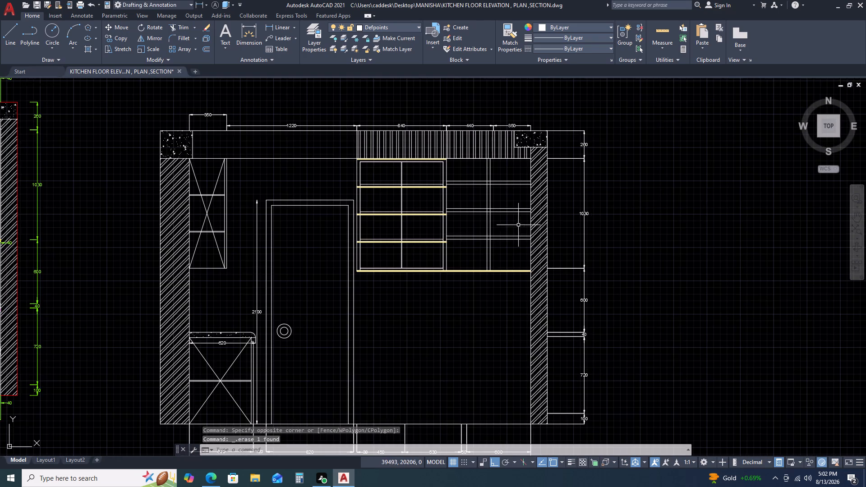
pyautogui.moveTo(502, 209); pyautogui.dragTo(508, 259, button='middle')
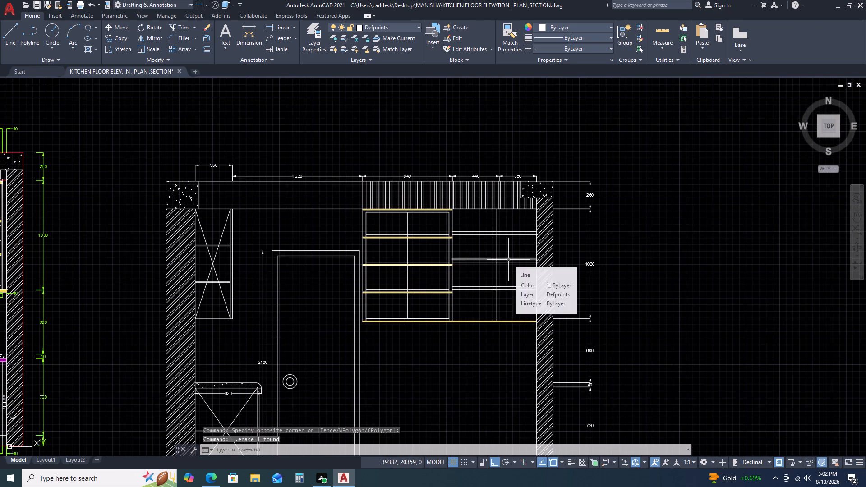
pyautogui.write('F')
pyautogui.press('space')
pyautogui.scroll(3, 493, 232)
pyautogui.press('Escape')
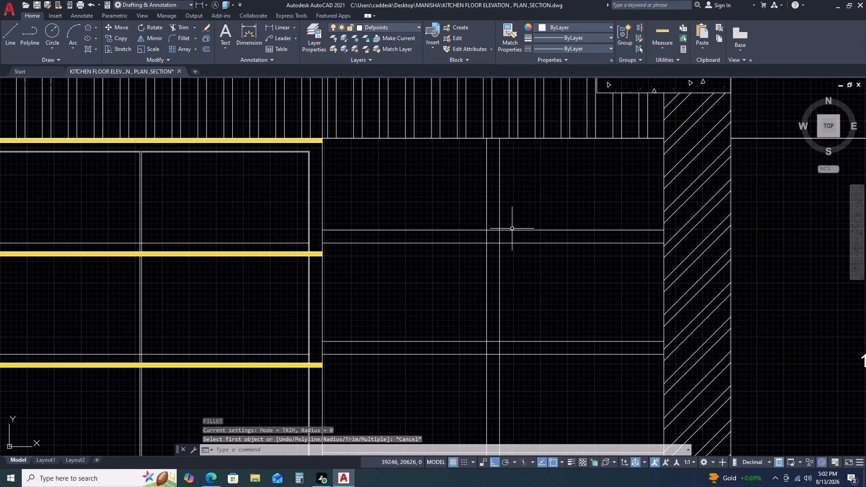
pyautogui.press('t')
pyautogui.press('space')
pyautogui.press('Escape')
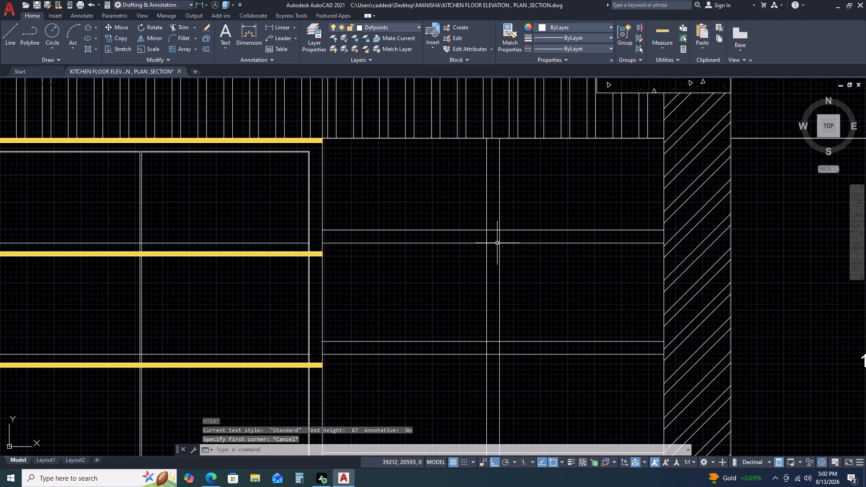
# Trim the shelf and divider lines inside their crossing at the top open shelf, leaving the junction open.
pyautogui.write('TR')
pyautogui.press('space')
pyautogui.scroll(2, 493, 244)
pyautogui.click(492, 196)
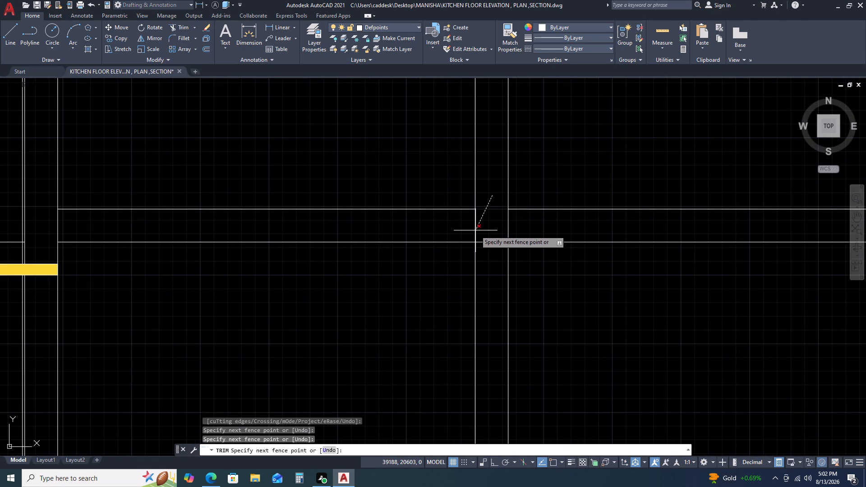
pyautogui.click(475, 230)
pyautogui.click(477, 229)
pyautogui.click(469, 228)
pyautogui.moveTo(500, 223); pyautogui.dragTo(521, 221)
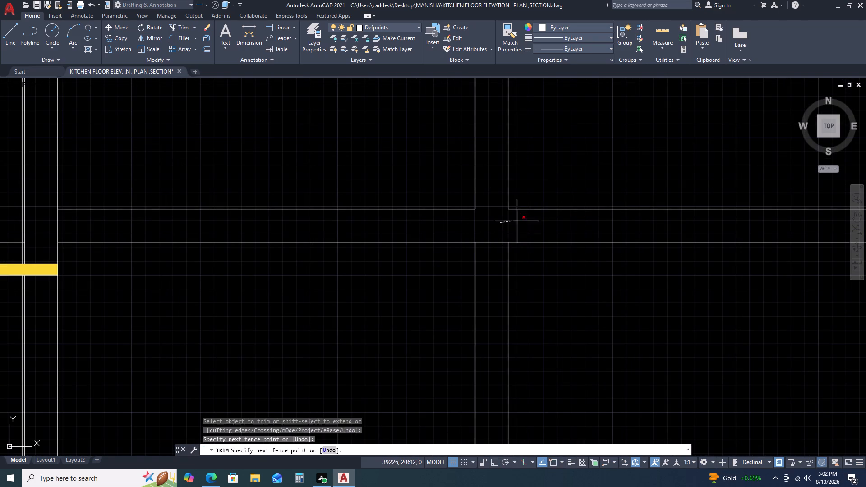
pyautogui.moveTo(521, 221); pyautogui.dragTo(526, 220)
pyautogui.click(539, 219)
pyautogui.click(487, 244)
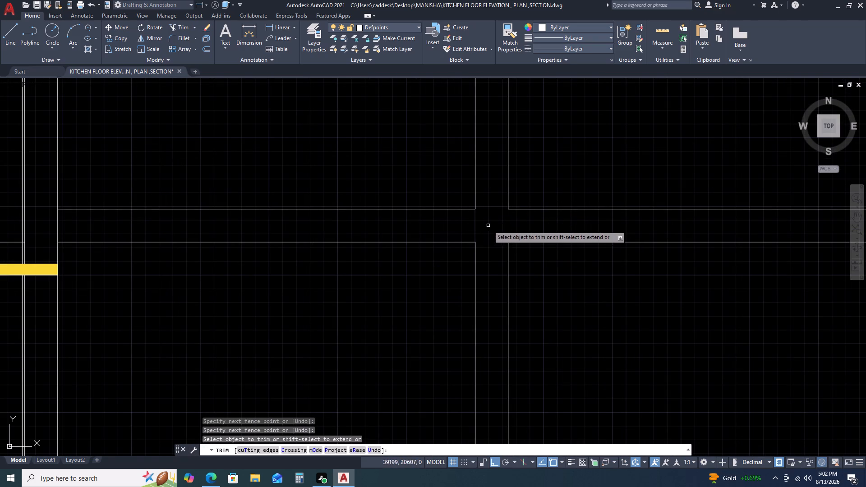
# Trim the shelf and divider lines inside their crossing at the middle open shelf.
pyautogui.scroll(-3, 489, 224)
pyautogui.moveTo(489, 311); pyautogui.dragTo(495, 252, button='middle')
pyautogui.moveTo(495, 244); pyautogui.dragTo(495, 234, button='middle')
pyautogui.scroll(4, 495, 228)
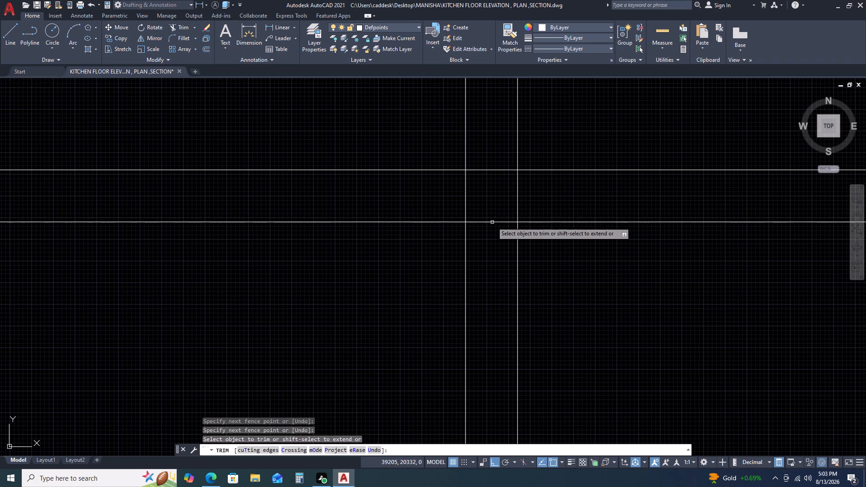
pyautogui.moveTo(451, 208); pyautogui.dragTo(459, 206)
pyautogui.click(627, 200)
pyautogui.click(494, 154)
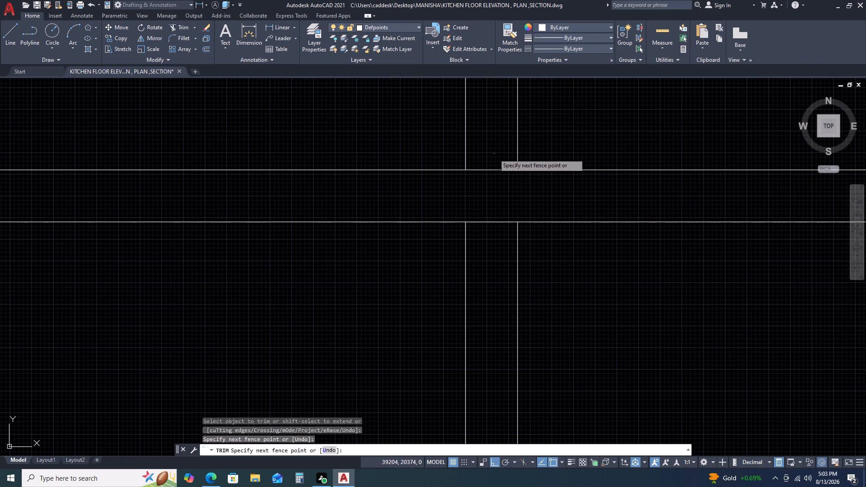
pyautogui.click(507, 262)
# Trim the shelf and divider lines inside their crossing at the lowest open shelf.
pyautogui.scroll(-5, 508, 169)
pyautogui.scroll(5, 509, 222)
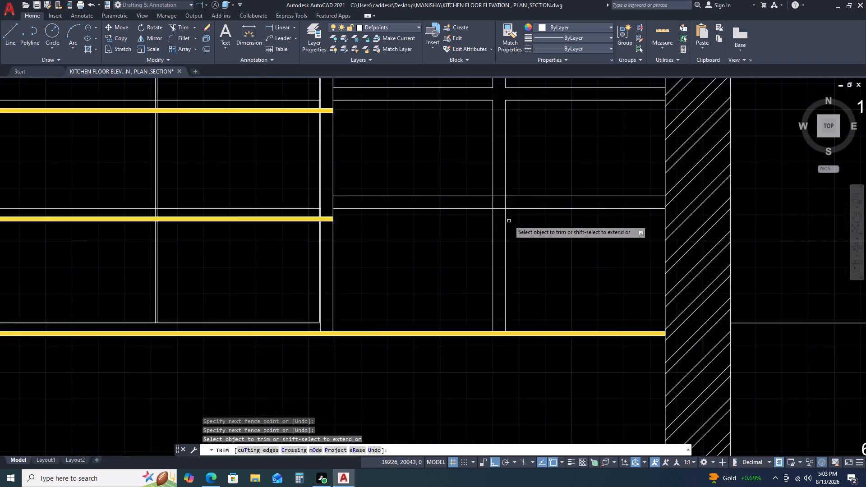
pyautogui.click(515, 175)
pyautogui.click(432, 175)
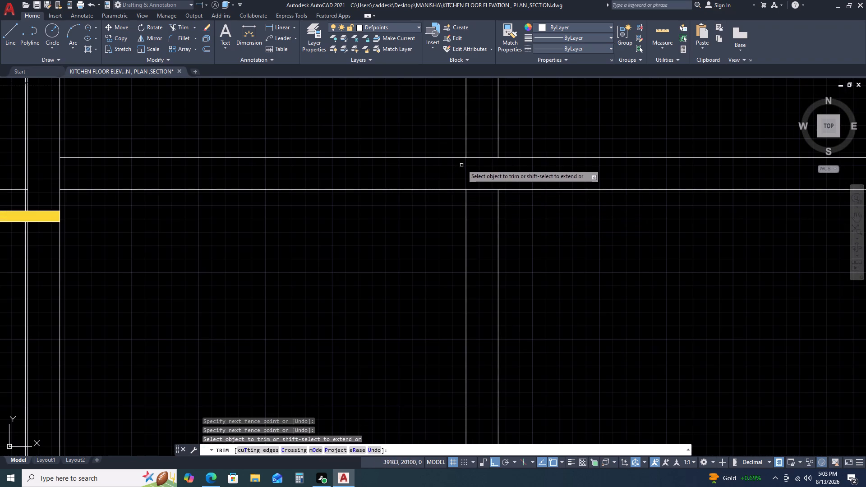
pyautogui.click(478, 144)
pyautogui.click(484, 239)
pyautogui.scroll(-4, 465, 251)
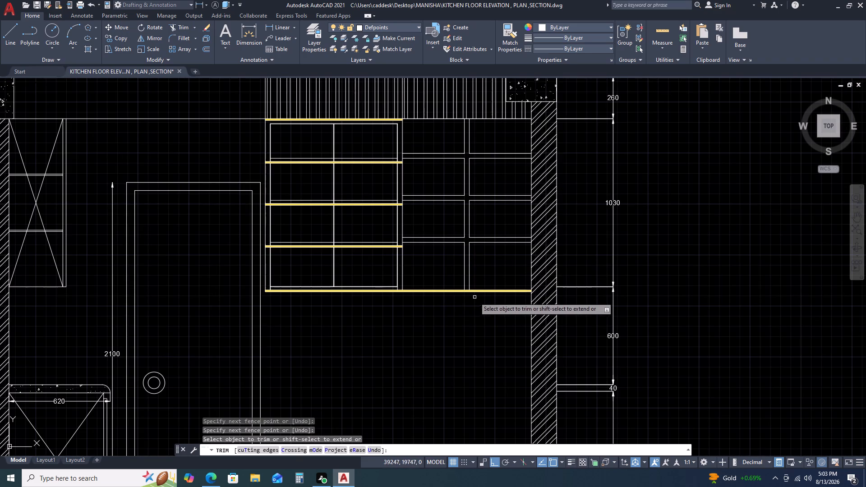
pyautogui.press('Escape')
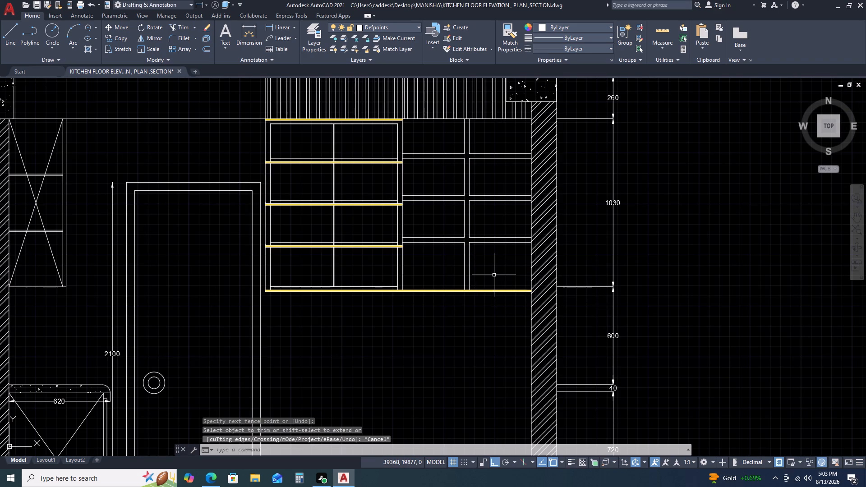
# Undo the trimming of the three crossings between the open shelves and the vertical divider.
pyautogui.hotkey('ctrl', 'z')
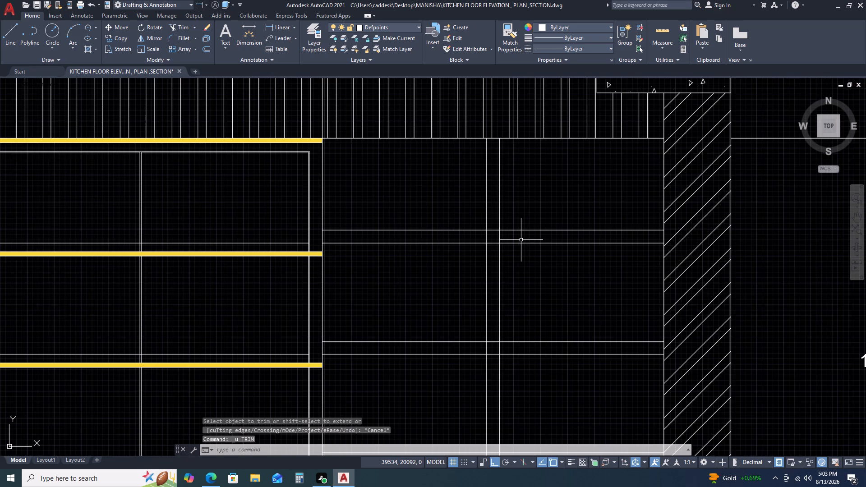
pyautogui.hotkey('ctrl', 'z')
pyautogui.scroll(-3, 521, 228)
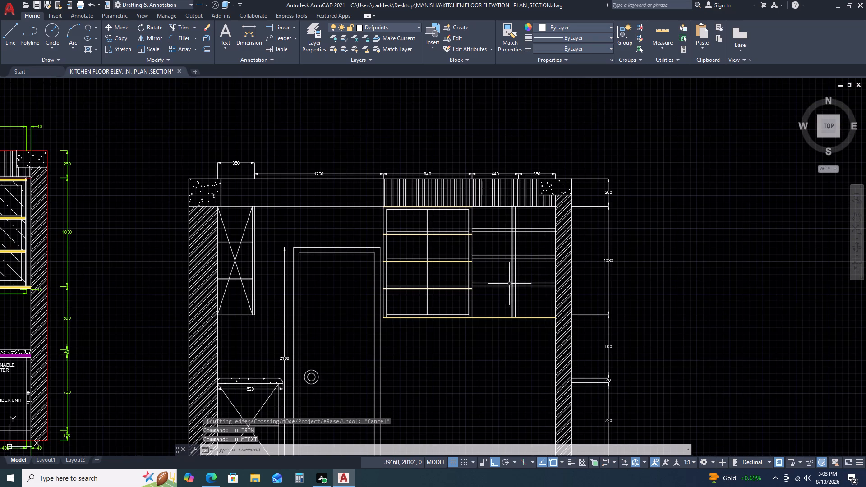
# Offset both outer side lines of the yellow-filled shelf unit inward by 2.
pyautogui.scroll(2, 459, 218)
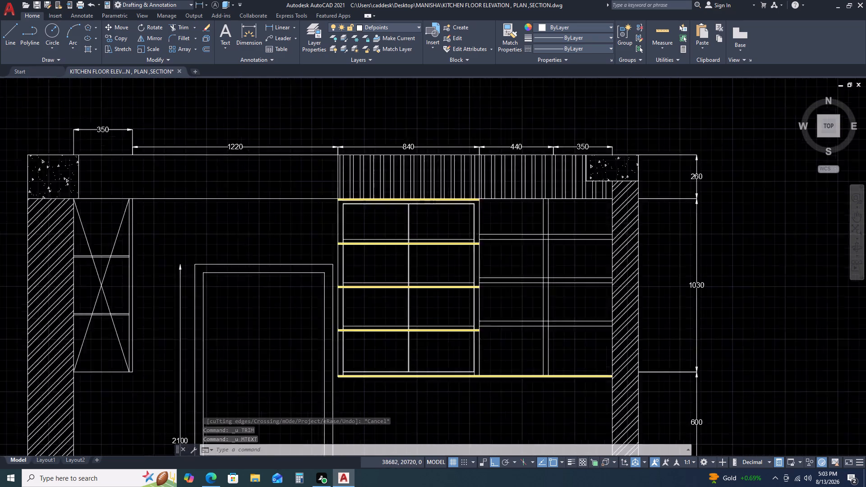
pyautogui.scroll(1, 459, 218)
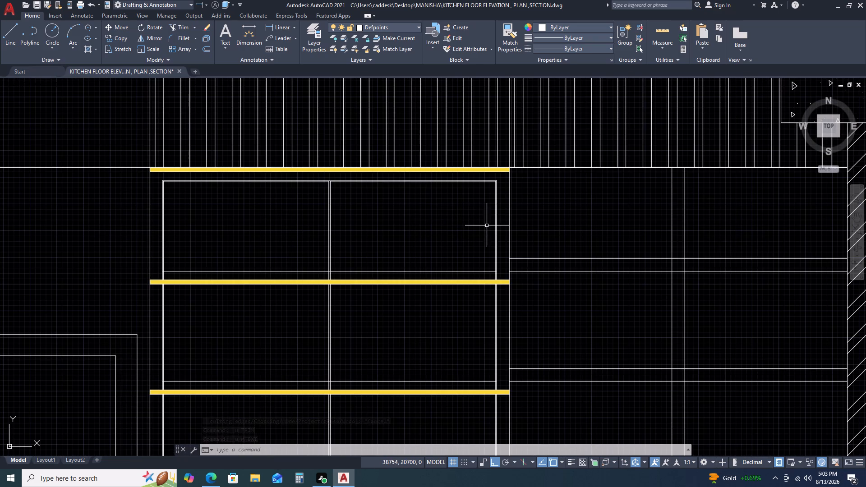
pyautogui.click(511, 223)
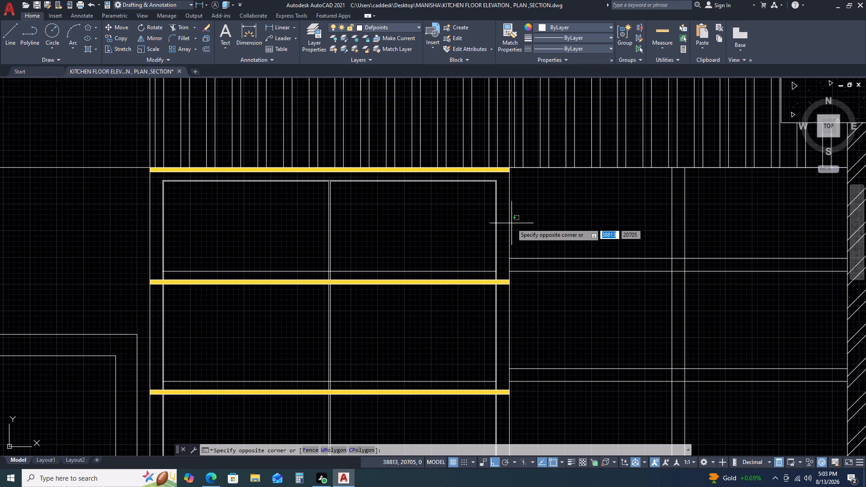
pyautogui.click(507, 228)
pyautogui.write('O 2 B')
pyautogui.click(494, 237)
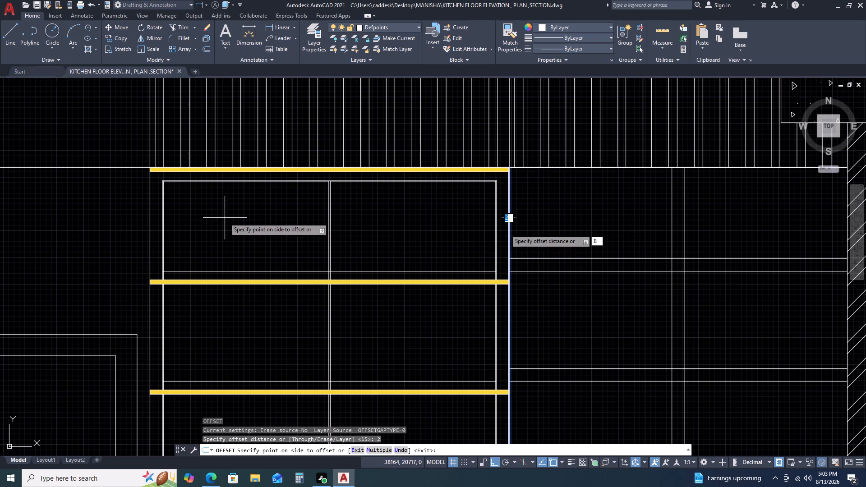
pyautogui.click(143, 216)
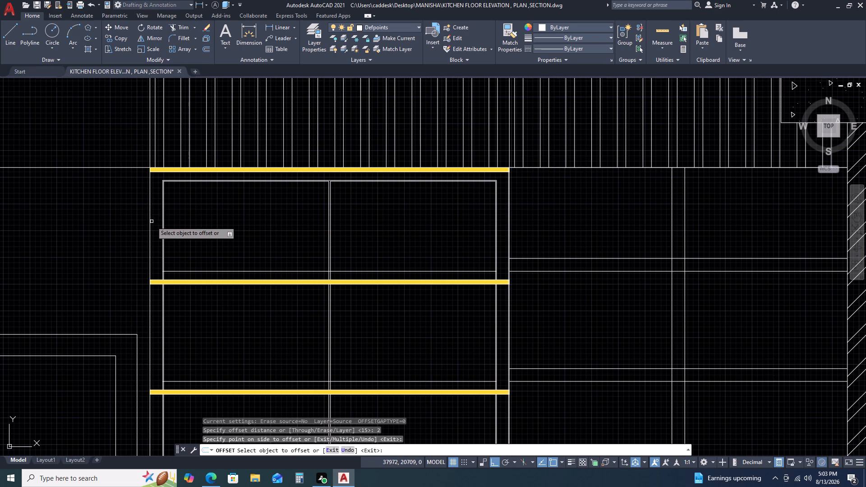
pyautogui.click(151, 221)
pyautogui.click(158, 225)
pyautogui.press('Escape')
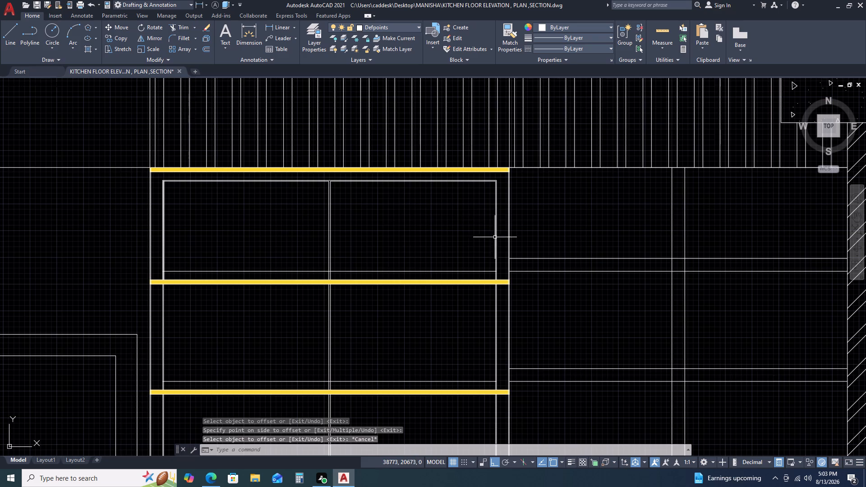
pyautogui.scroll(-1, 495, 238)
pyautogui.scroll(2, 486, 237)
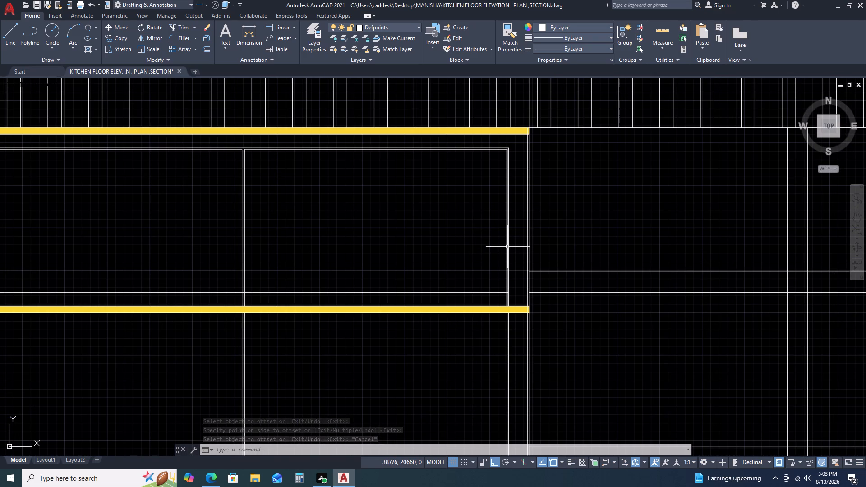
pyautogui.scroll(-2, 457, 241)
pyautogui.press('Escape')
pyautogui.scroll(-1, 495, 232)
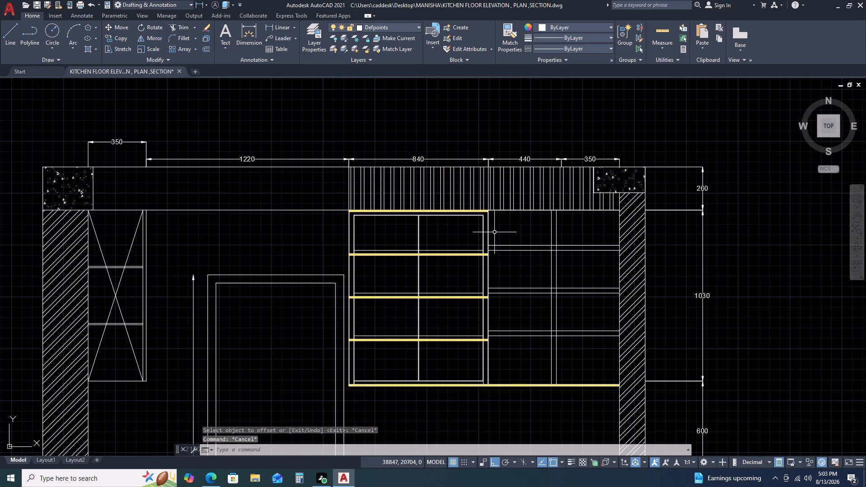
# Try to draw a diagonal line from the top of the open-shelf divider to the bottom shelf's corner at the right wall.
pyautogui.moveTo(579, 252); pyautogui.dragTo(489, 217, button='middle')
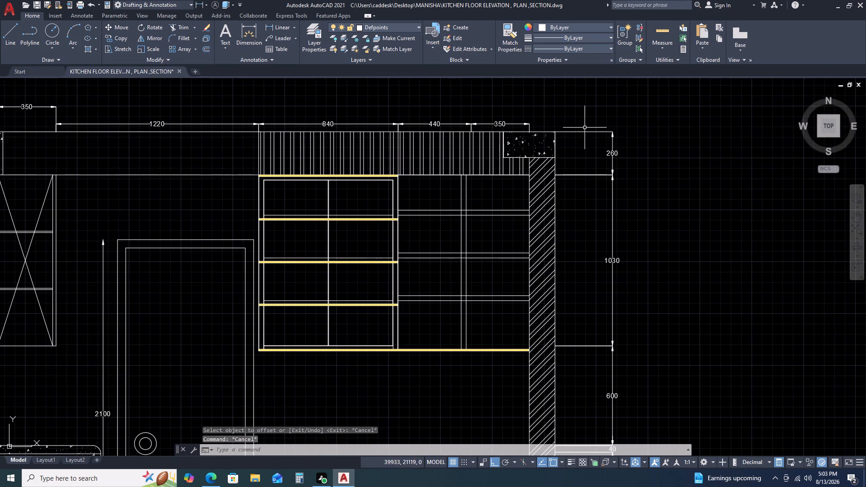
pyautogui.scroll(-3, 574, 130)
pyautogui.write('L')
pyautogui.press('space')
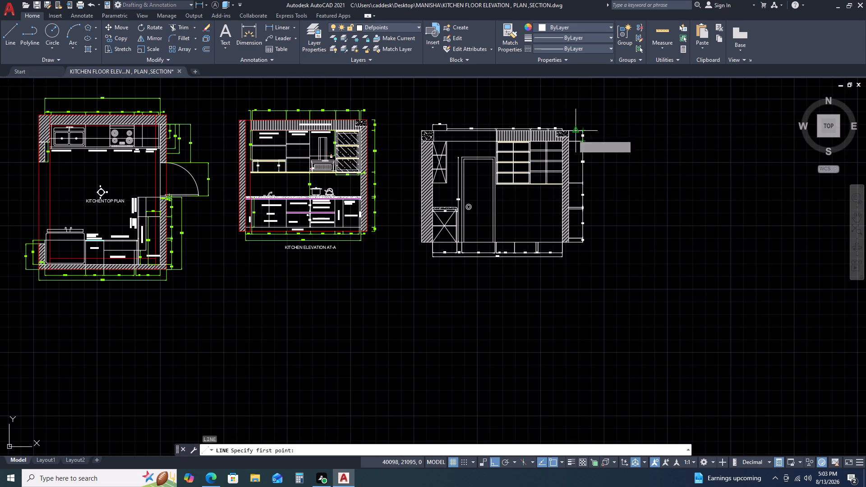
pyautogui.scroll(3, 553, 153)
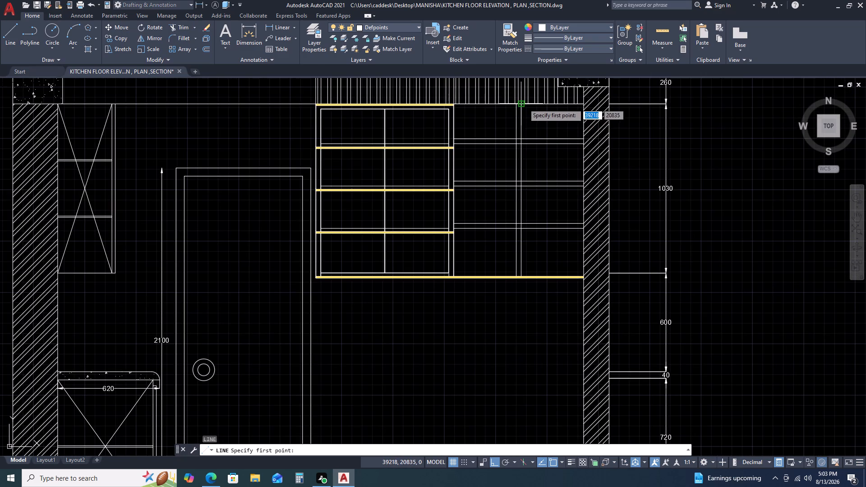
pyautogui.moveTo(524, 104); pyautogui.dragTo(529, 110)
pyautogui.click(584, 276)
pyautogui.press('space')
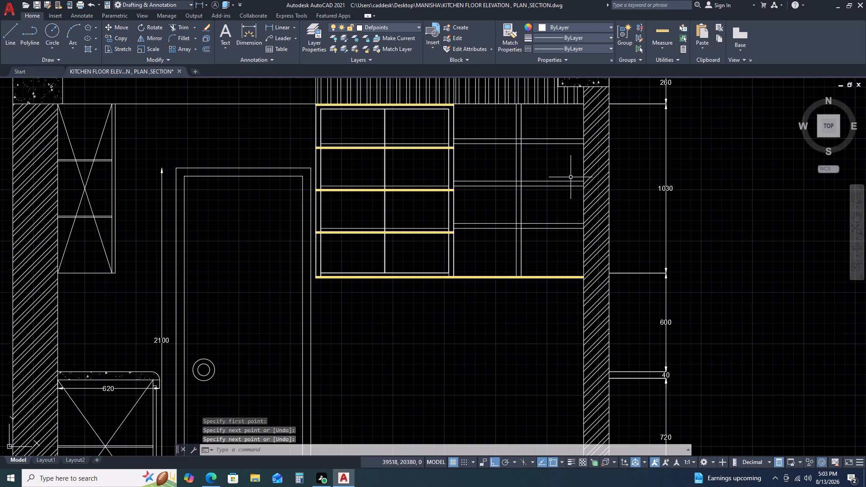
# Draw two crossing diagonal lines over the full height of the open-shelf compartment between the divider and the right wall.
pyautogui.press('space')
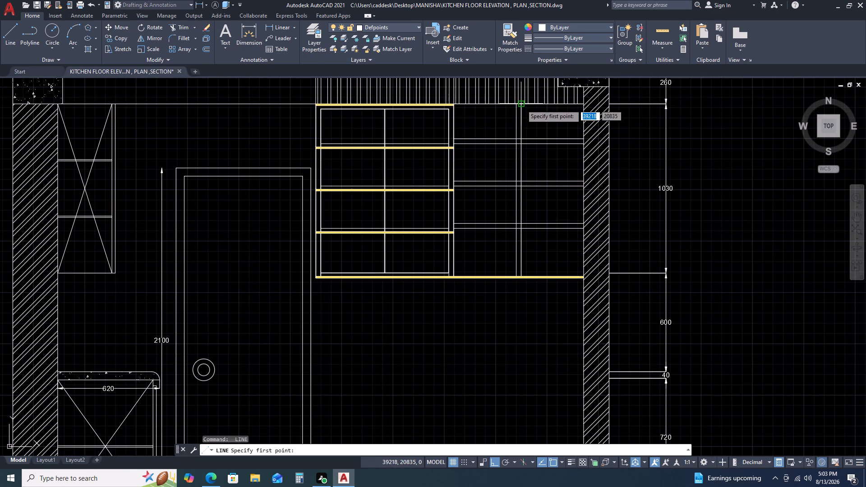
pyautogui.click(521, 105)
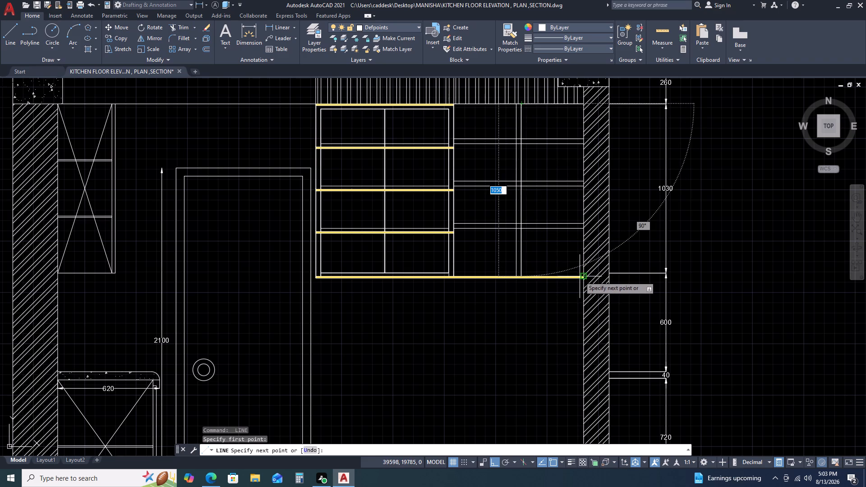
pyautogui.click(582, 276)
pyautogui.press('space')
pyautogui.scroll(1, 563, 191)
pyautogui.moveTo(561, 195); pyautogui.dragTo(542, 228, button='middle')
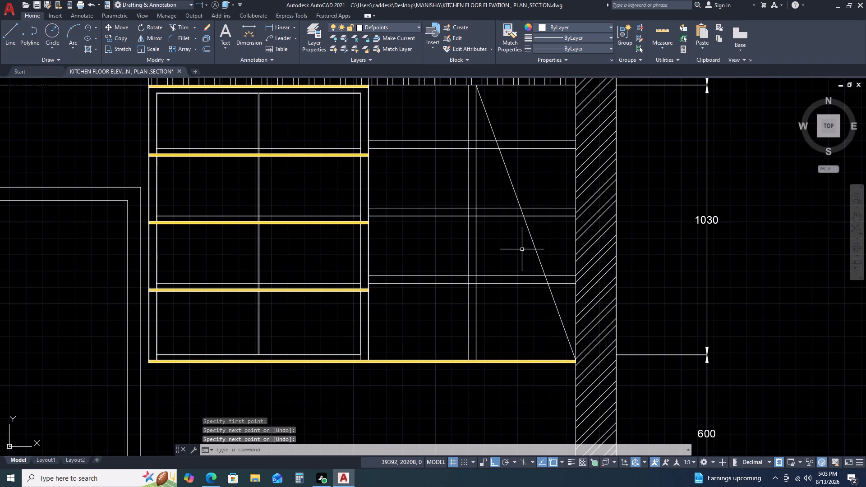
pyautogui.press('space')
pyautogui.click(479, 357)
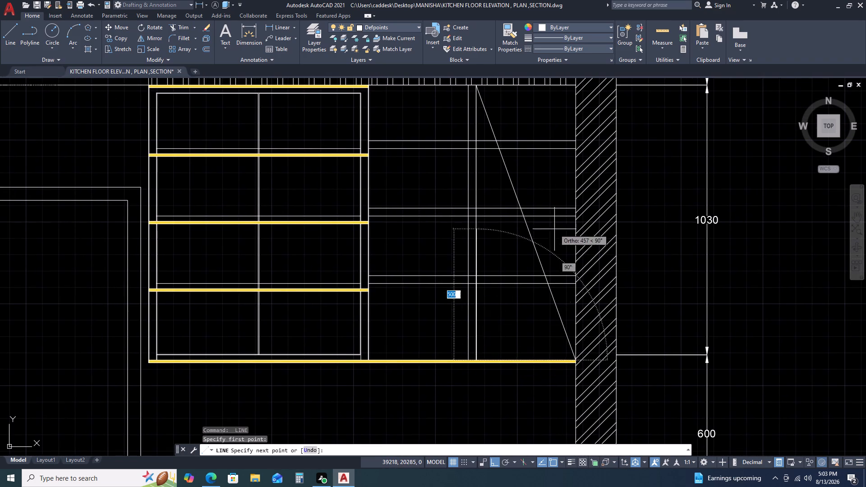
pyautogui.moveTo(559, 202); pyautogui.dragTo(506, 340, button='middle')
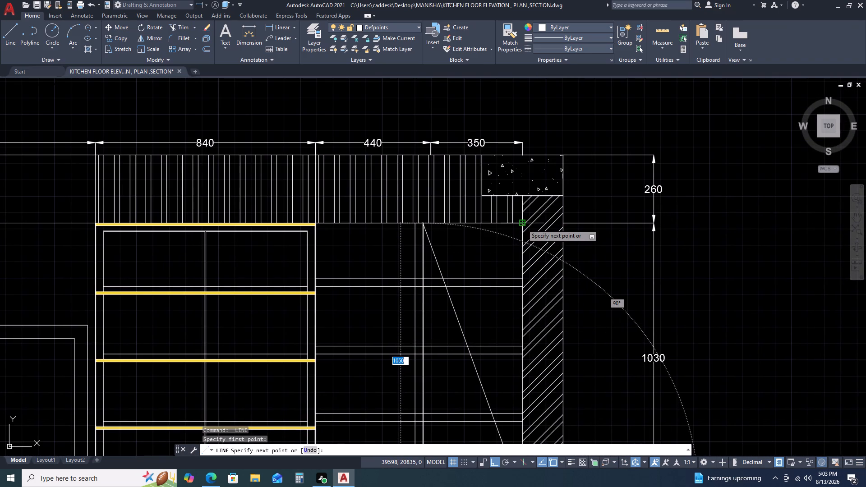
pyautogui.click(522, 224)
pyautogui.press('Escape')
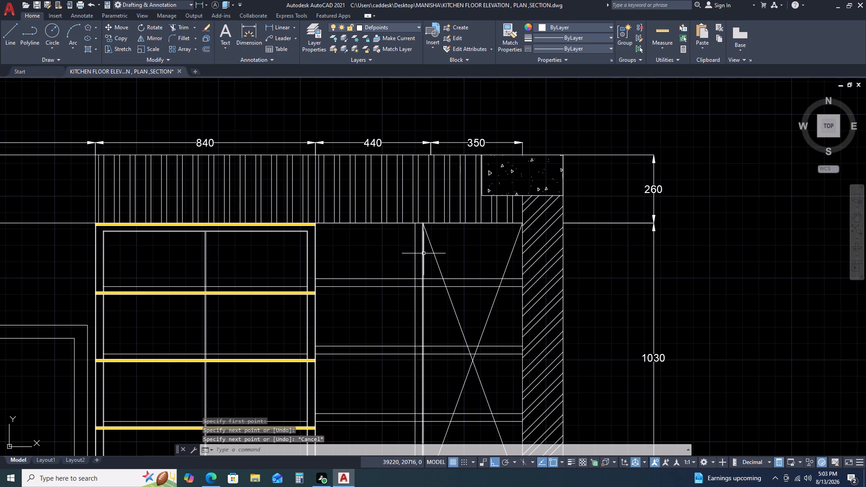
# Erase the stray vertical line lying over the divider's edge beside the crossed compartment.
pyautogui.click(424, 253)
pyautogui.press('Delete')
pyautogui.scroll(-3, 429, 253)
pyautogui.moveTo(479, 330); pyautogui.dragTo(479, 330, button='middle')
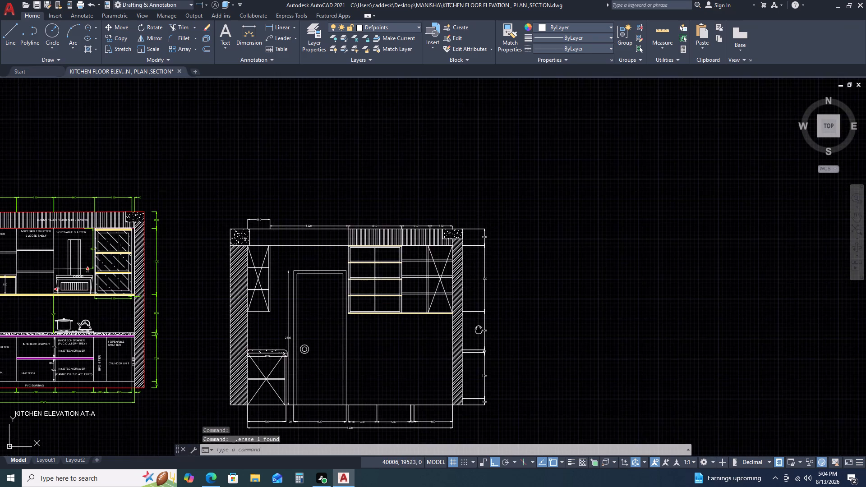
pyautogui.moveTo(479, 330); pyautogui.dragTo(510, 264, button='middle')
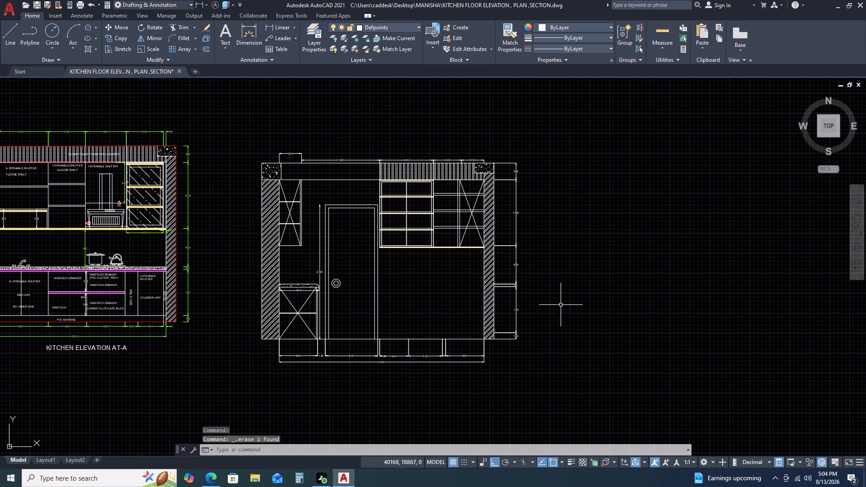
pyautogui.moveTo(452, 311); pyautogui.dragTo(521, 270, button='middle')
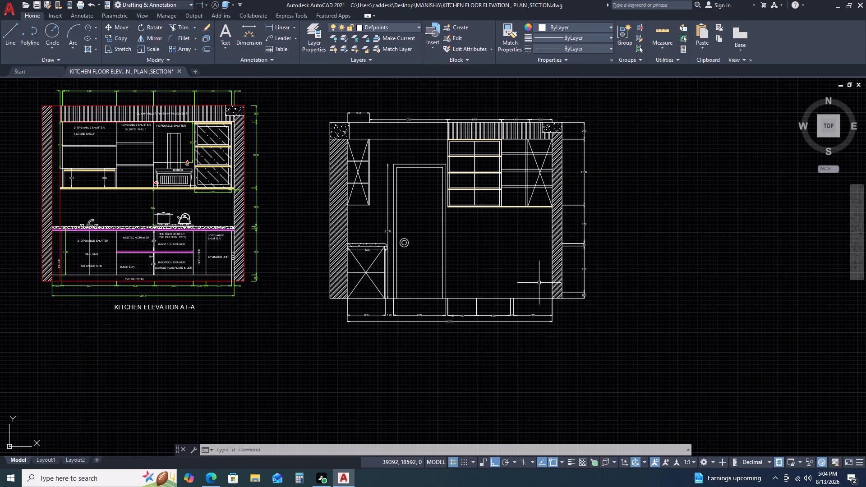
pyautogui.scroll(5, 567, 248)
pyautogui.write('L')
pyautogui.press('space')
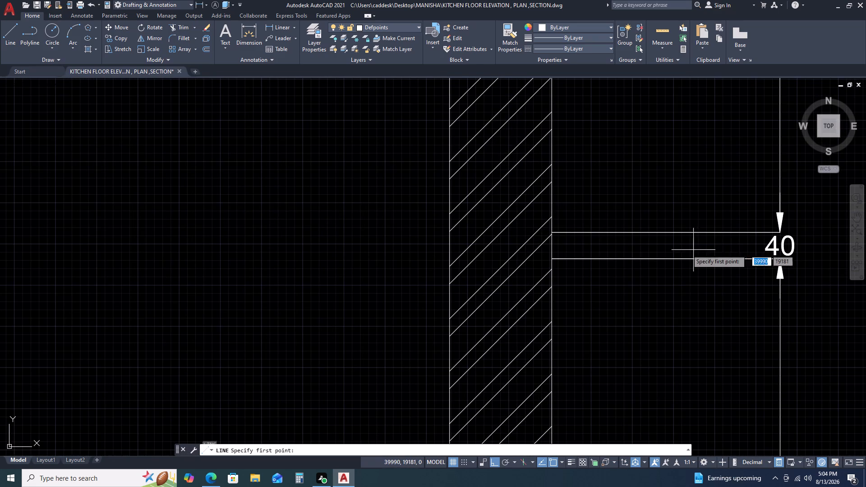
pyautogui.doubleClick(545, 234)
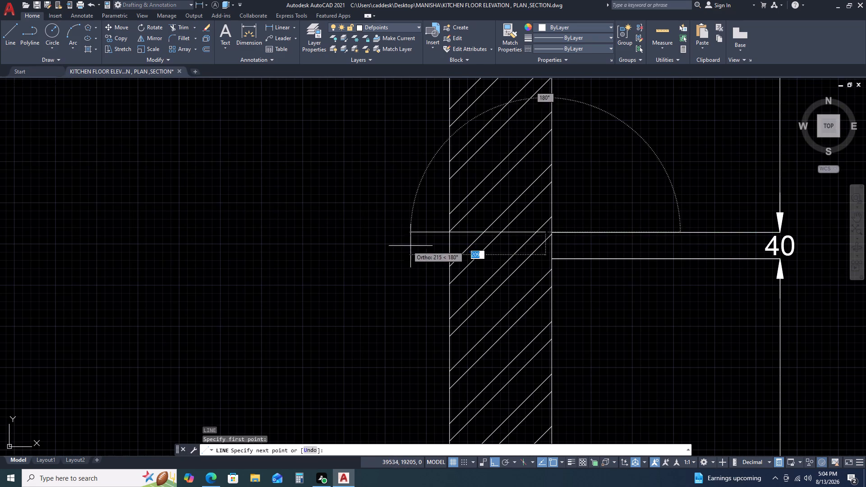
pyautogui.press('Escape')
# Draw a horizontal line about 1815 long at countertop-top level, from the right wall's outer face to the door frame's outer edge.
pyautogui.press('space')
pyautogui.click(553, 233)
pyautogui.middleClick(389, 240)
pyautogui.moveTo(401, 247); pyautogui.dragTo(443, 265, button='middle')
pyautogui.moveTo(473, 275); pyautogui.dragTo(611, 280, button='middle')
pyautogui.scroll(-1, 611, 280)
pyautogui.scroll(-4, 523, 272)
pyautogui.scroll(2, 425, 271)
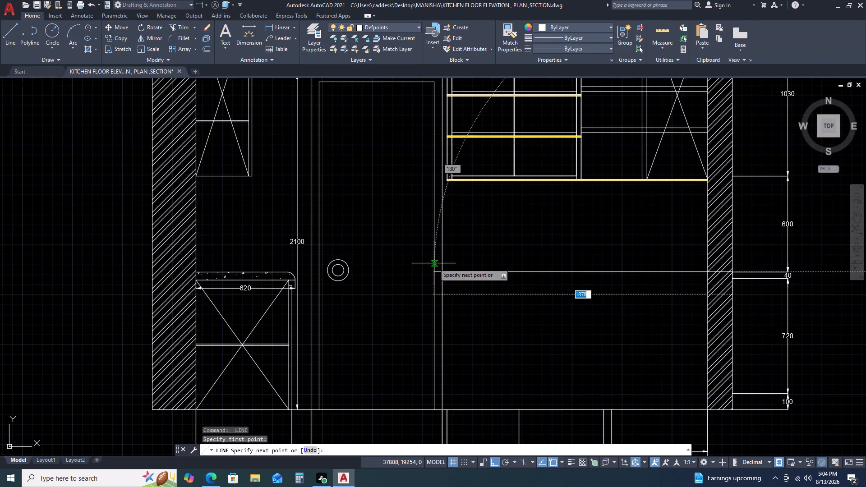
pyautogui.click(442, 271)
pyautogui.press('Escape')
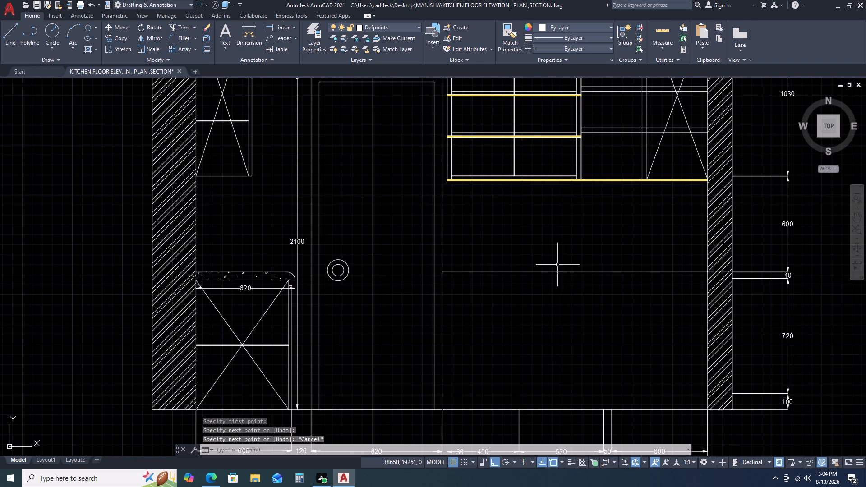
# Shorten the countertop-level line to about 1660 by moving its wall end to the right wall's inner face.
pyautogui.scroll(-2, 617, 260)
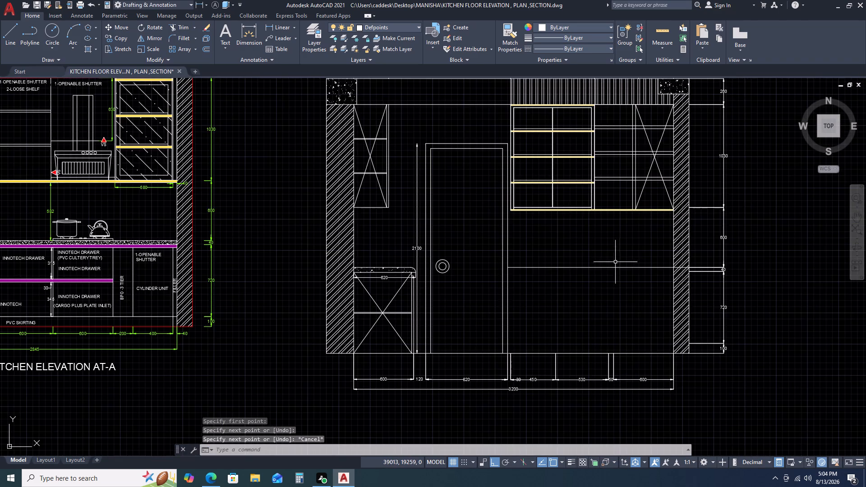
pyautogui.scroll(-1, 615, 262)
pyautogui.scroll(2, 651, 273)
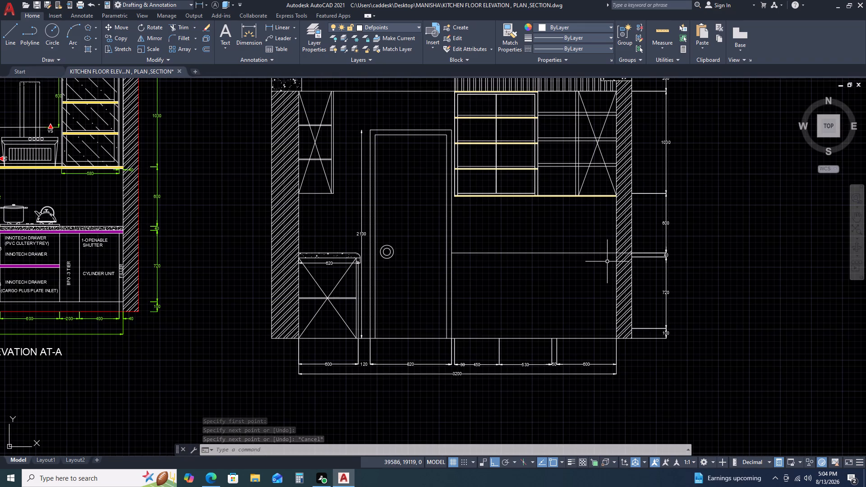
pyautogui.click(602, 262)
pyautogui.click(595, 253)
pyautogui.moveTo(594, 253); pyautogui.dragTo(538, 288, button='middle')
pyautogui.middleClick(525, 293)
pyautogui.scroll(3, 570, 283)
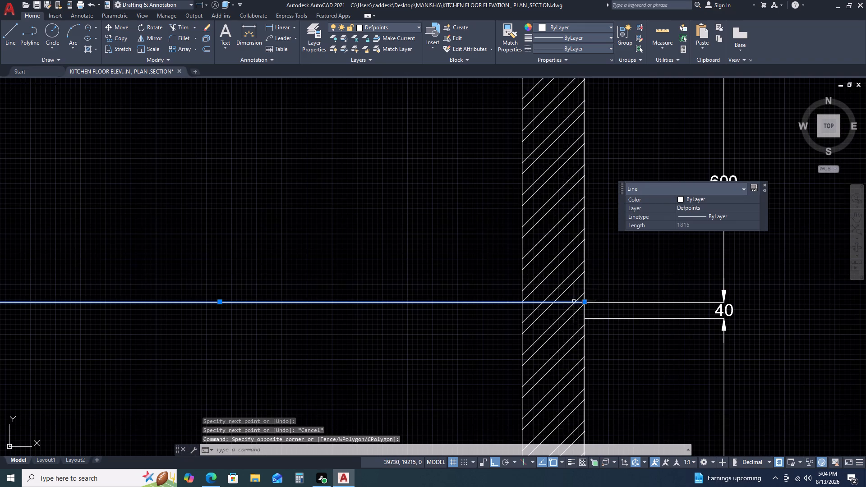
pyautogui.click(585, 303)
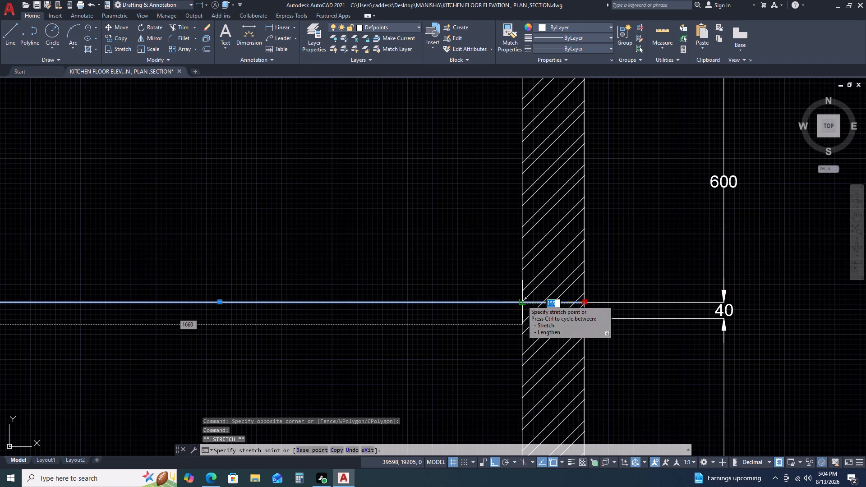
pyautogui.click(522, 300)
pyautogui.press('Escape')
# Offset the countertop-level line downward by 40 to form the counter thickness.
pyautogui.click(496, 299)
pyautogui.click(470, 314)
pyautogui.press('o')
pyautogui.press('space')
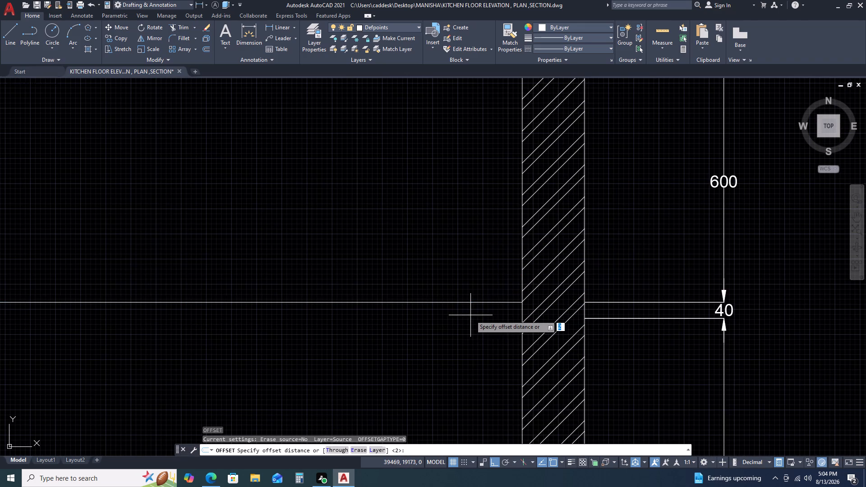
pyautogui.press('4')
pyautogui.write('0')
pyautogui.press('space')
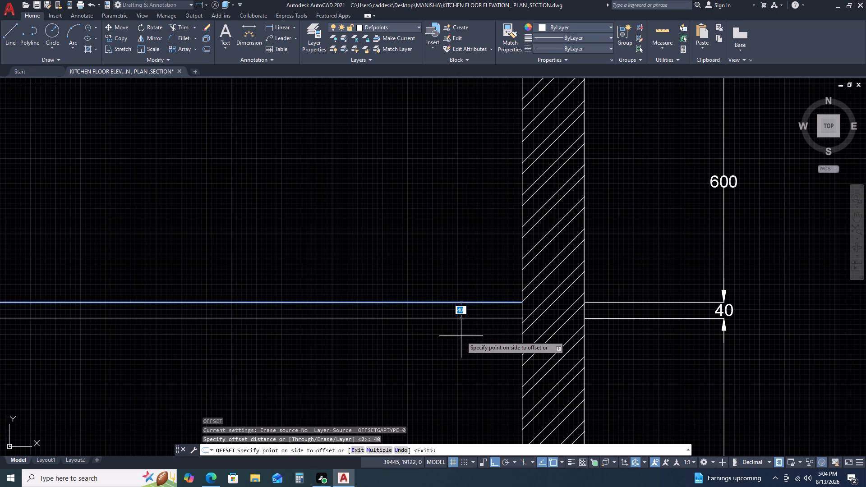
pyautogui.click(461, 336)
pyautogui.scroll(-2, 485, 306)
pyautogui.moveTo(508, 304); pyautogui.dragTo(655, 225, button='middle')
pyautogui.press('Escape')
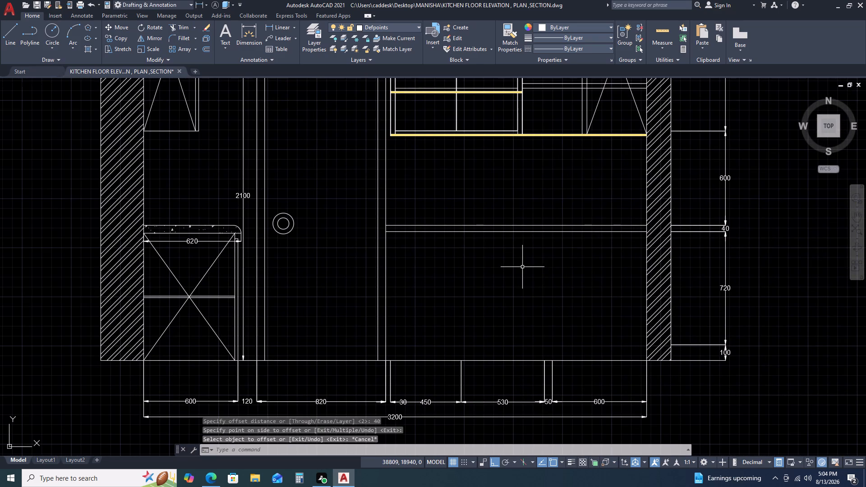
# Draw a horizontal line about 1660 long at floor level, from the right wall's inner face to the door frame's outer edge.
pyautogui.moveTo(558, 242); pyautogui.dragTo(577, 216, button='middle')
pyautogui.scroll(-1, 581, 219)
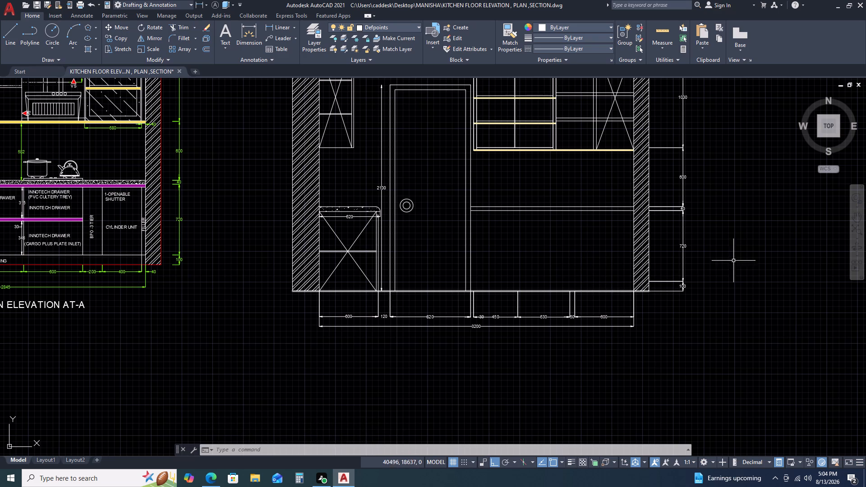
pyautogui.press('l')
pyautogui.press('space')
pyautogui.scroll(2, 592, 305)
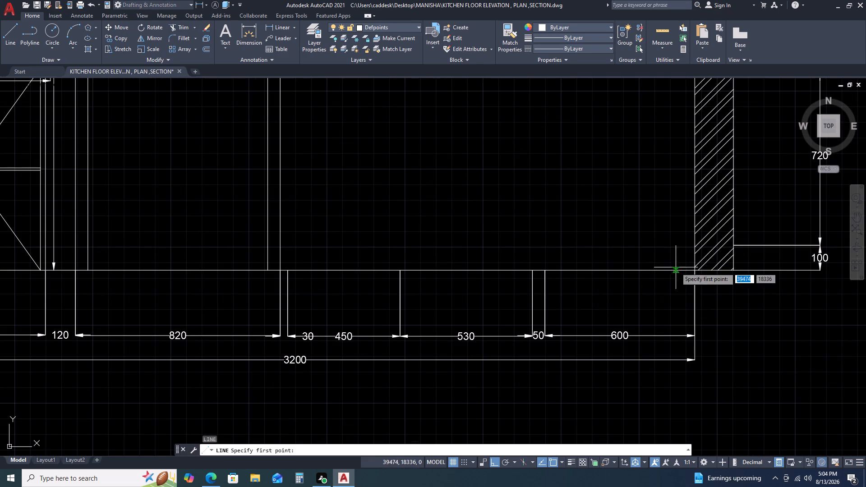
pyautogui.click(696, 270)
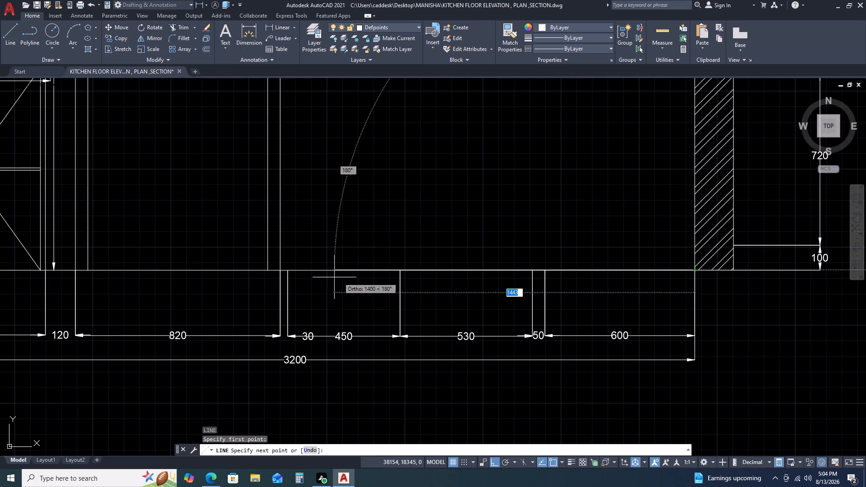
pyautogui.click(279, 268)
pyautogui.press('Escape')
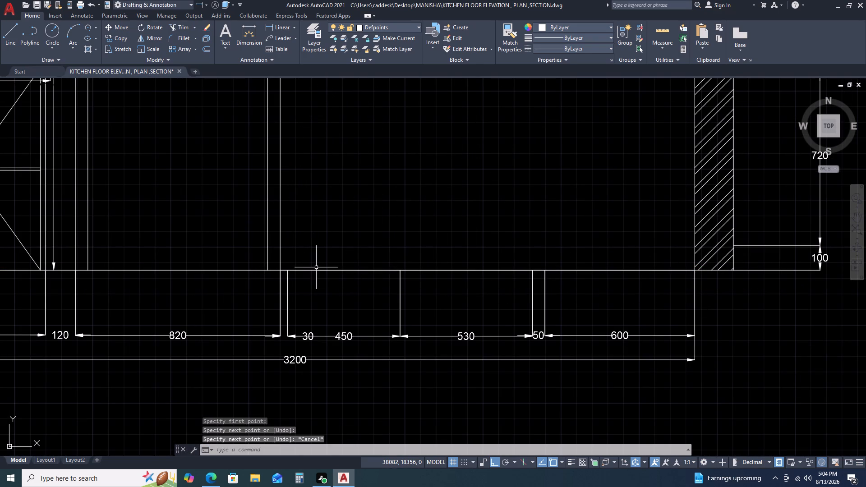
# Offset the new floor-level line upward by 100 to form the plinth line under the base cabinets.
pyautogui.click(315, 270)
pyautogui.press('o')
pyautogui.press('space')
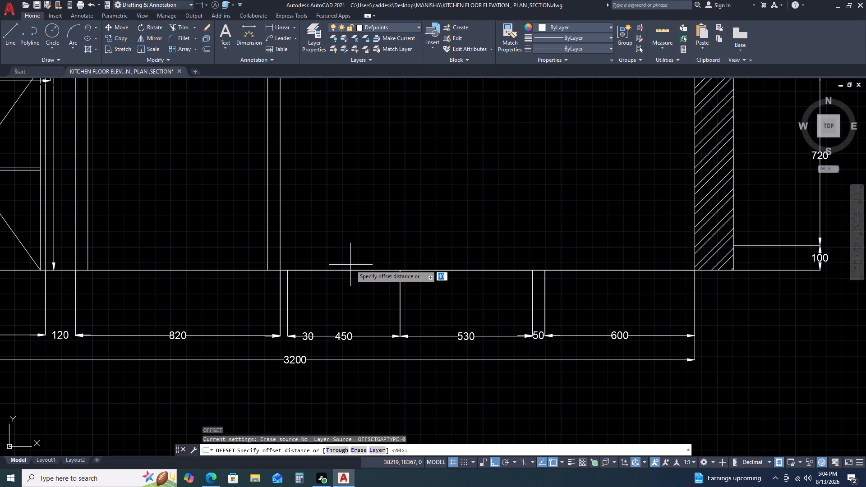
pyautogui.write('1')
pyautogui.write('90')
pyautogui.press('BackSpace')
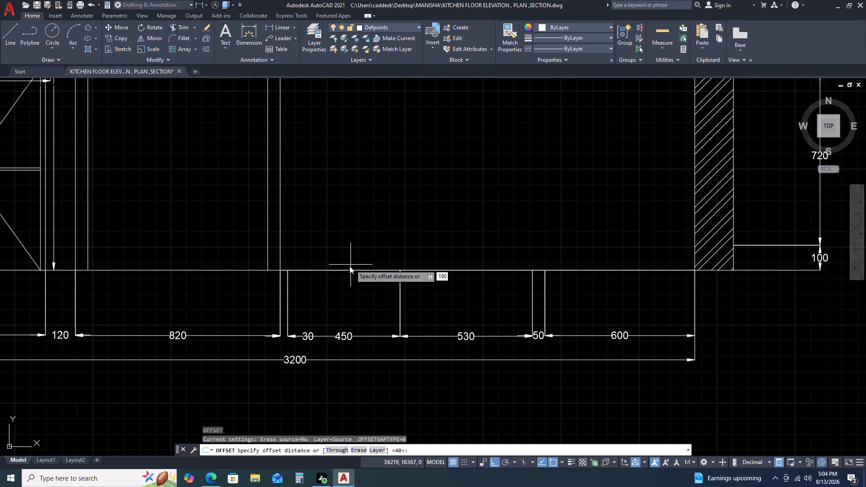
pyautogui.press('BackSpace')
pyautogui.write('OO')
pyautogui.press('BackSpace')
pyautogui.press('BackSpace')
pyautogui.press('0')
pyautogui.press('0')
pyautogui.press('space')
pyautogui.click(370, 240)
pyautogui.scroll(-2, 500, 234)
pyautogui.press('Escape')
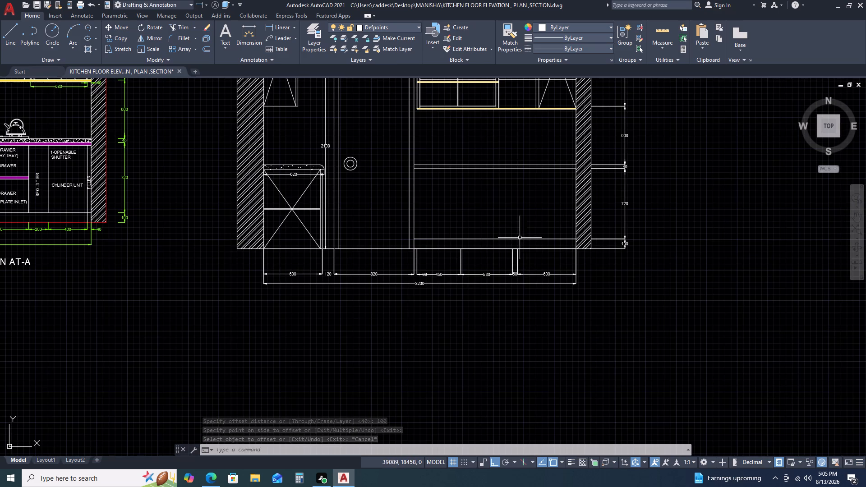
# Draw a vertical line along the right wall's inner face, from the counter's underside down to the plinth line.
pyautogui.write('L')
pyautogui.press('space')
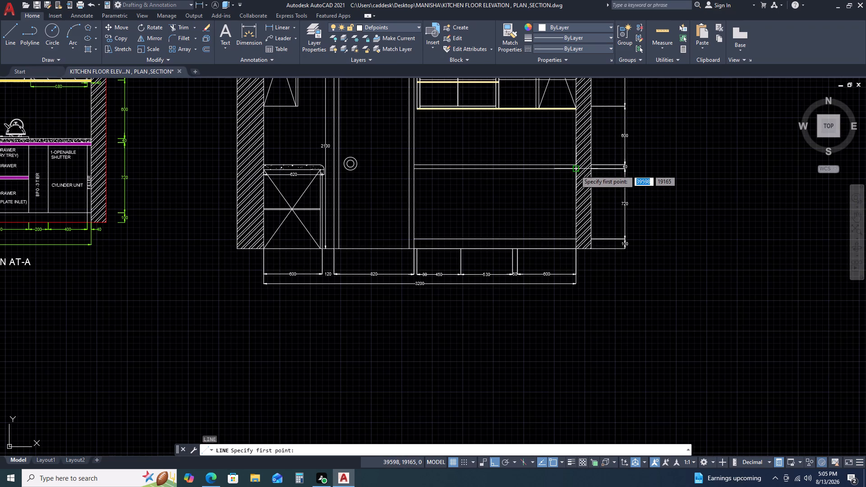
pyautogui.click(576, 169)
pyautogui.click(573, 239)
pyautogui.press('Escape')
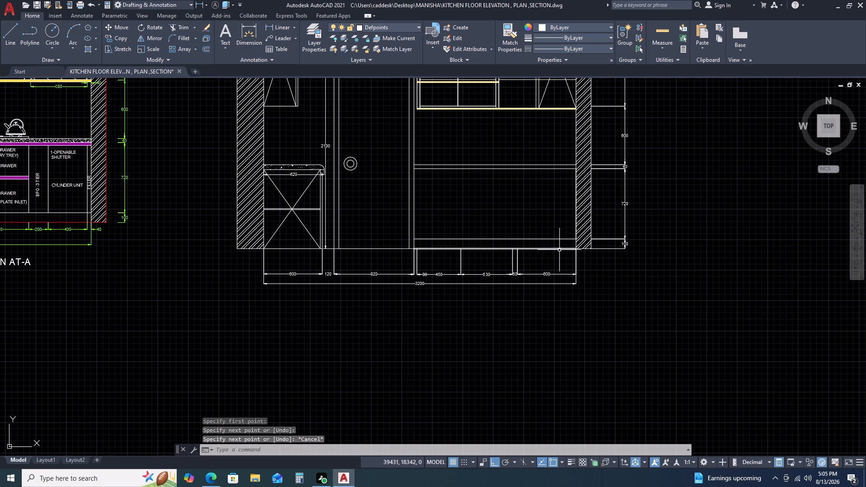
# Erase the 1660 long helper line at floor level between the door frame and the right wall.
pyautogui.click(557, 250)
pyautogui.press('Escape')
pyautogui.click(554, 248)
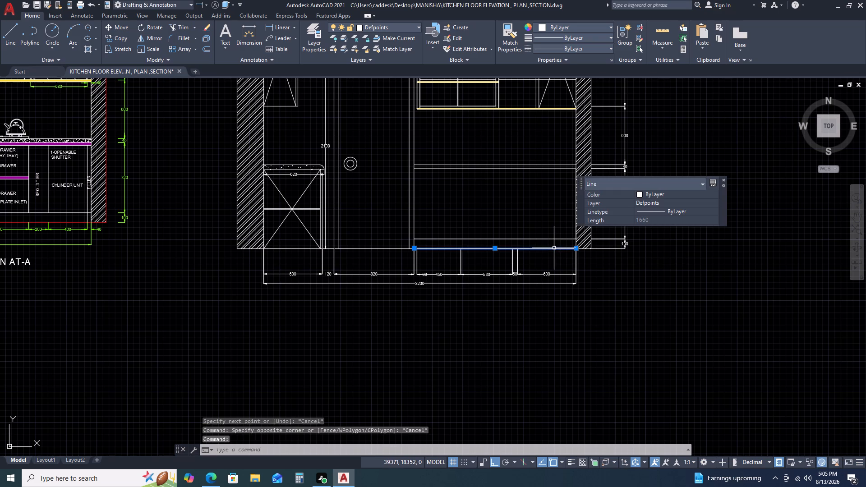
pyautogui.press('Delete')
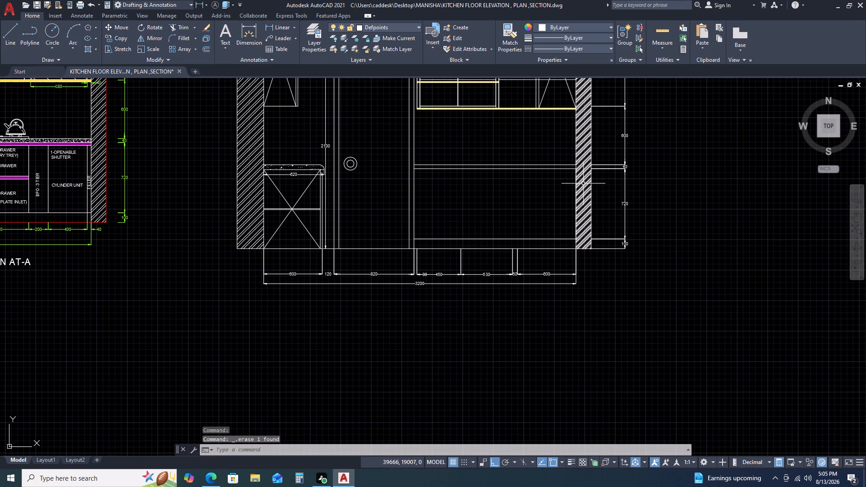
# Draw a horizontal shelf line about 1710 long, from mid-height of the base-cabinet zone at the right wall to the door frame's inner line.
pyautogui.press('l')
pyautogui.press('space')
pyautogui.click(573, 202)
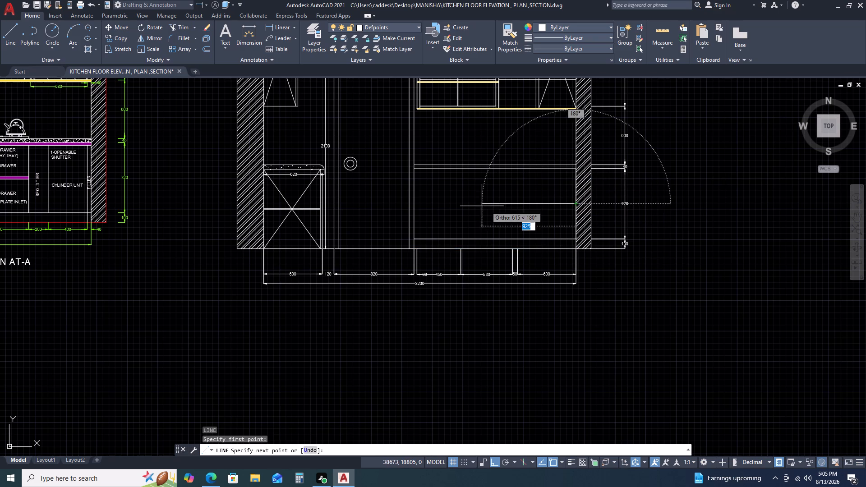
pyautogui.click(412, 201)
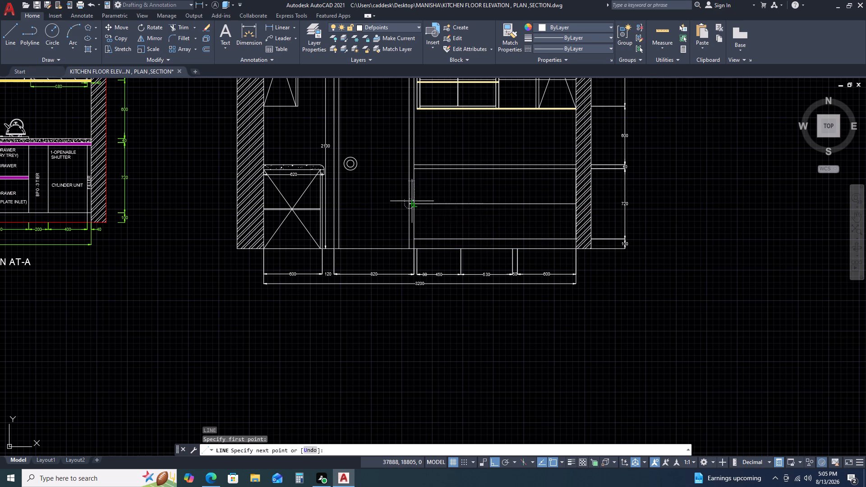
pyautogui.press('Escape')
# Offset the base-cabinet shelf line by 10 both upward and downward.
pyautogui.click(482, 209)
pyautogui.click(479, 199)
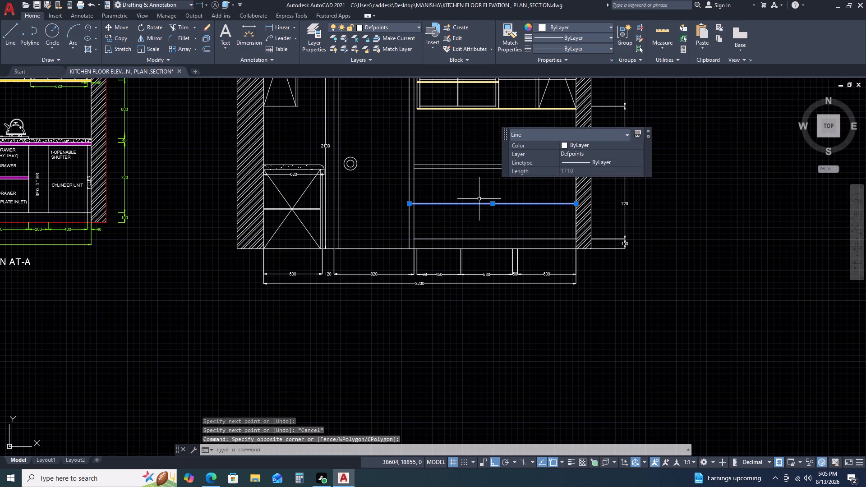
pyautogui.press('o')
pyautogui.press('space')
pyautogui.press('1')
pyautogui.press('0')
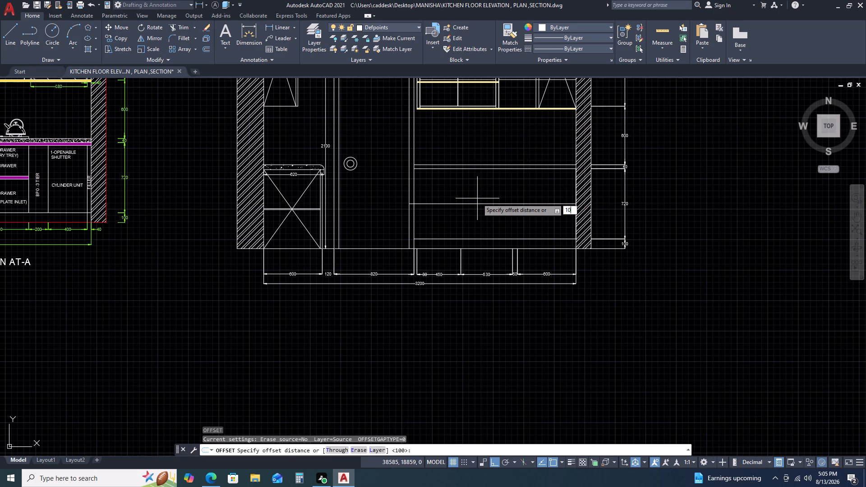
pyautogui.press('space')
pyautogui.click(483, 193)
pyautogui.scroll(2, 501, 202)
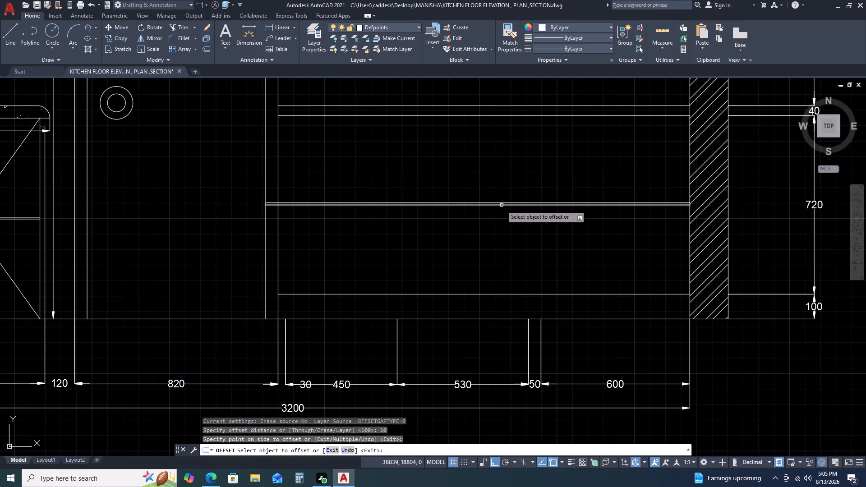
pyautogui.click(502, 205)
pyautogui.click(499, 233)
pyautogui.press('Escape')
# Erase the centre line between the two offset base-cabinet shelf lines.
pyautogui.scroll(3, 591, 200)
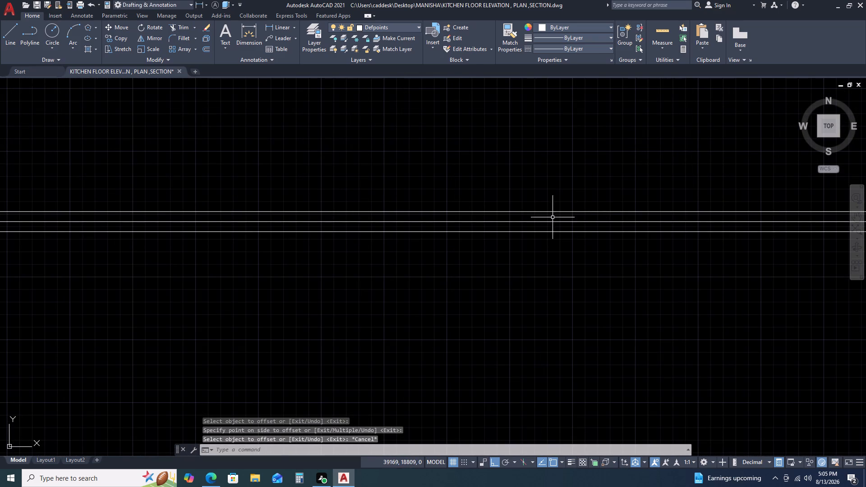
pyautogui.click(539, 224)
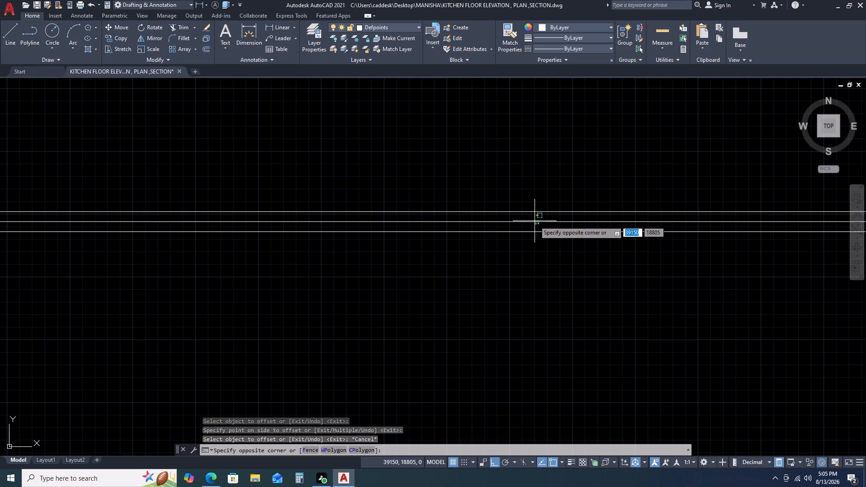
pyautogui.click(529, 219)
pyautogui.press('Delete')
# Erase the upper line of the lowest open shelf between the yellow shelf unit and the right wall.
pyautogui.scroll(-4, 571, 223)
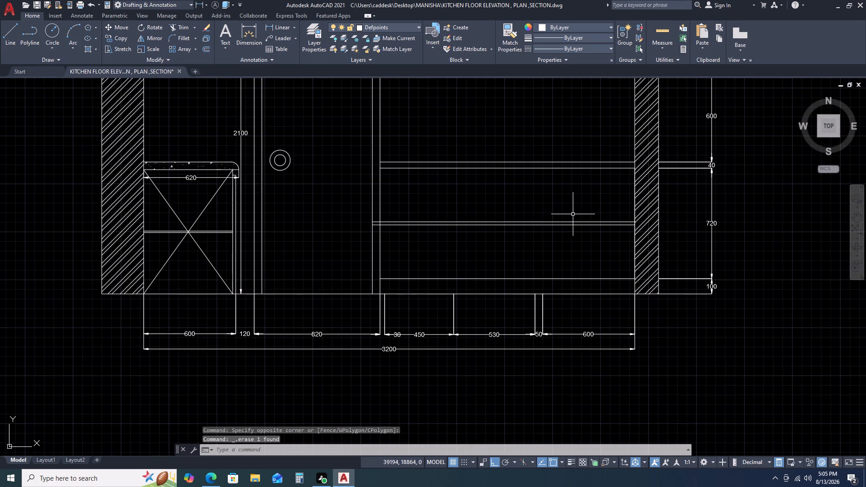
pyautogui.scroll(-3, 573, 216)
pyautogui.scroll(3, 575, 163)
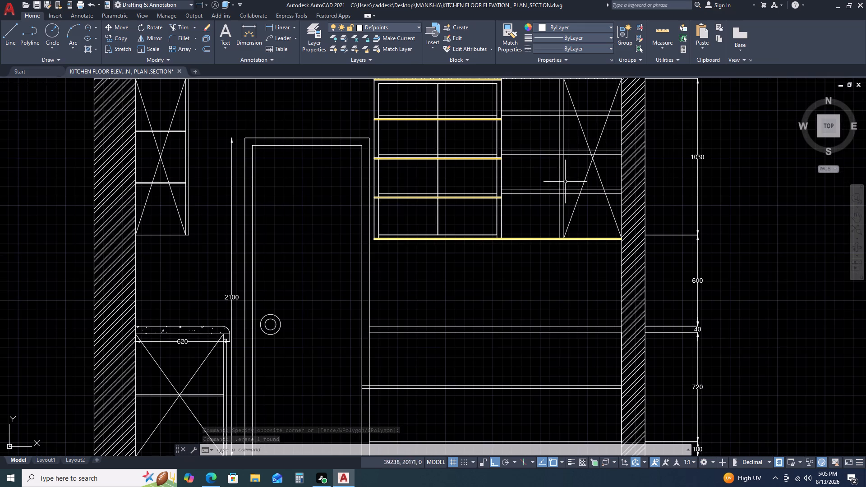
pyautogui.scroll(2, 557, 189)
pyautogui.click(542, 191)
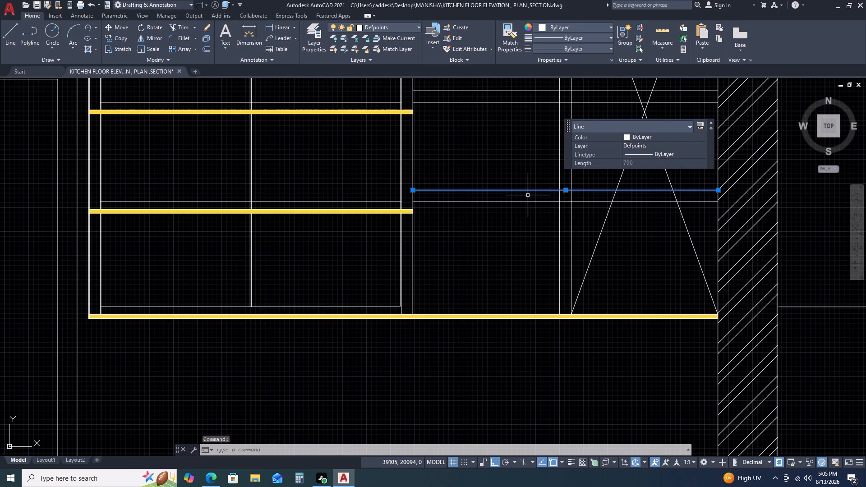
pyautogui.press('Delete')
# Offset the lower line of each of the three open shelves upward by 15.
pyautogui.click(526, 196)
pyautogui.click(516, 210)
pyautogui.write('O')
pyautogui.press('space')
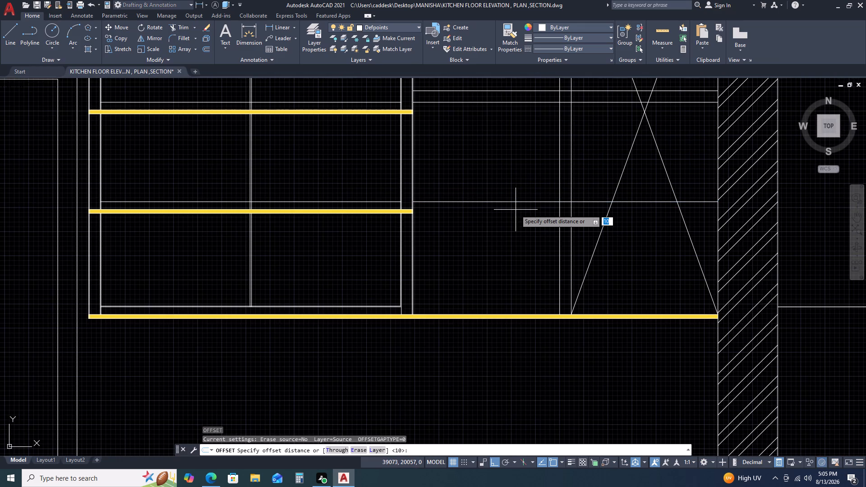
pyautogui.write('15')
pyautogui.press('space')
pyautogui.click(515, 183)
pyautogui.moveTo(535, 166); pyautogui.dragTo(518, 252, button='middle')
pyautogui.click(499, 188)
pyautogui.click(502, 179)
pyautogui.moveTo(514, 192); pyautogui.dragTo(511, 268, button='middle')
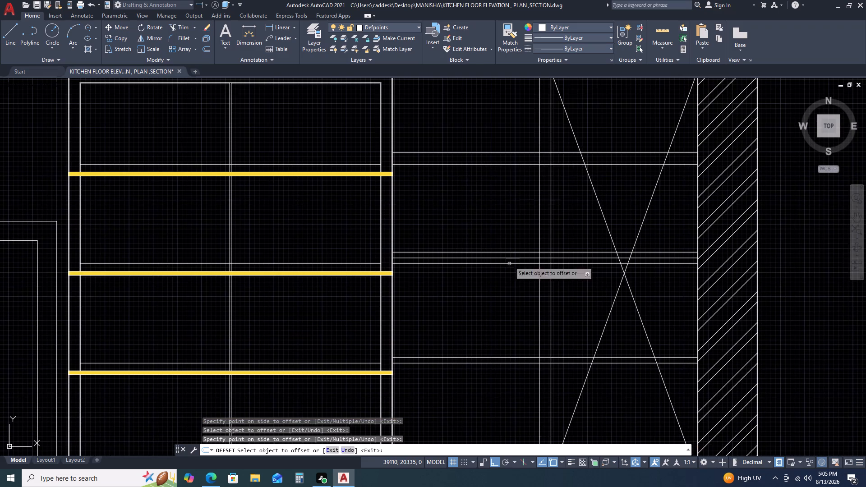
pyautogui.click(493, 164)
pyautogui.click(494, 156)
pyautogui.press('Escape')
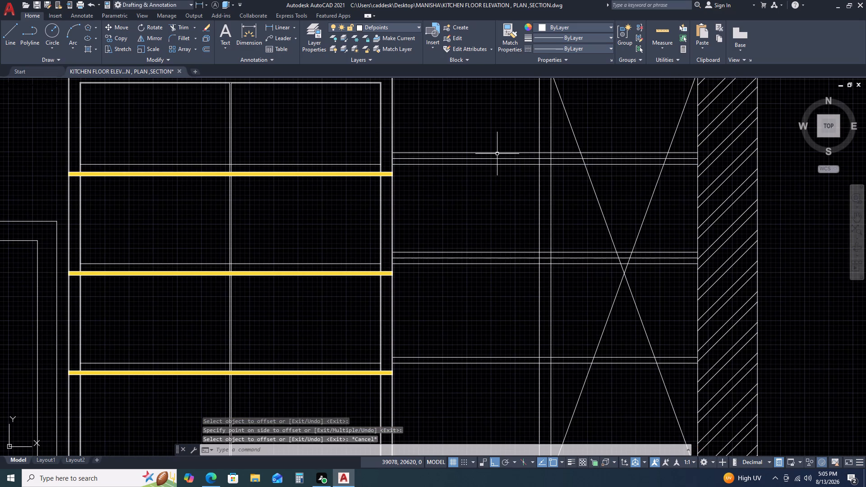
# Erase the old upper lines of the top and middle open shelves, leaving the 15 thick pairs.
pyautogui.click(497, 154)
pyautogui.click(496, 150)
pyautogui.press('Delete')
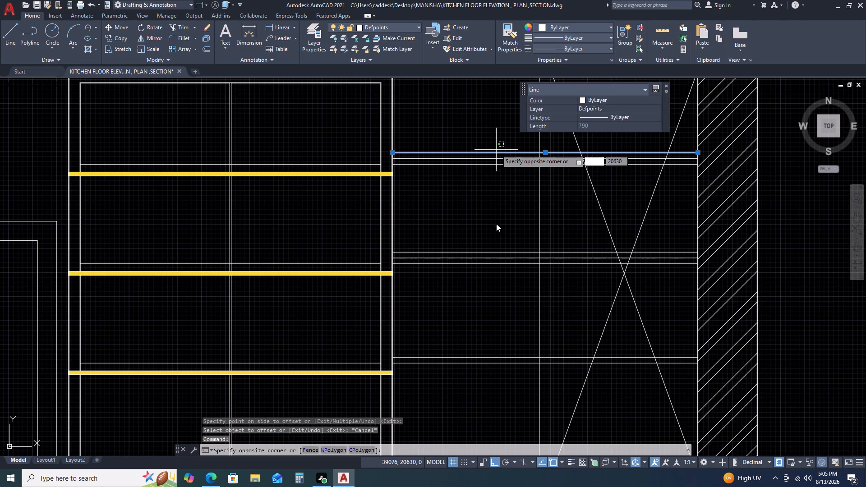
pyautogui.press('Delete')
pyautogui.press('Escape')
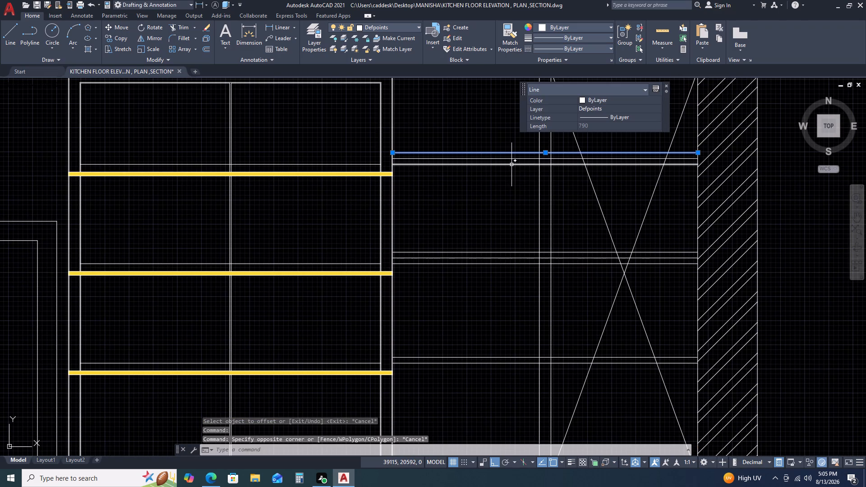
pyautogui.press('Delete')
pyautogui.scroll(2, 506, 253)
pyautogui.moveTo(507, 256); pyautogui.dragTo(507, 251)
pyautogui.click(500, 225)
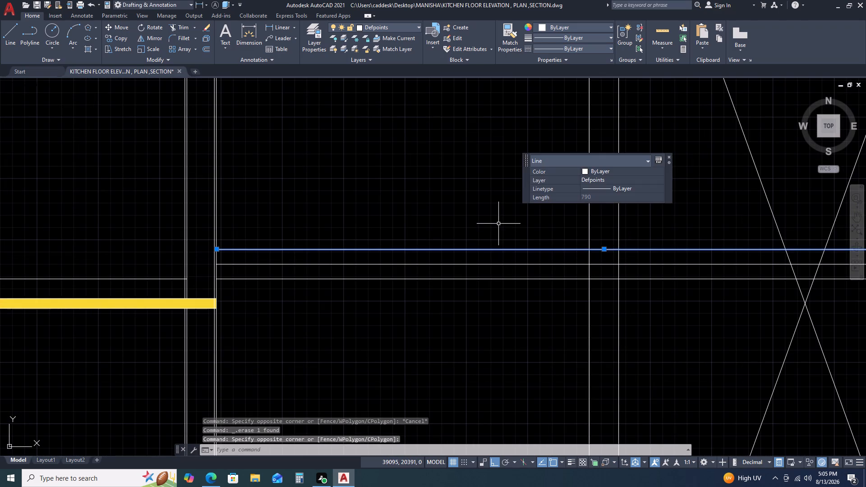
pyautogui.press('Delete')
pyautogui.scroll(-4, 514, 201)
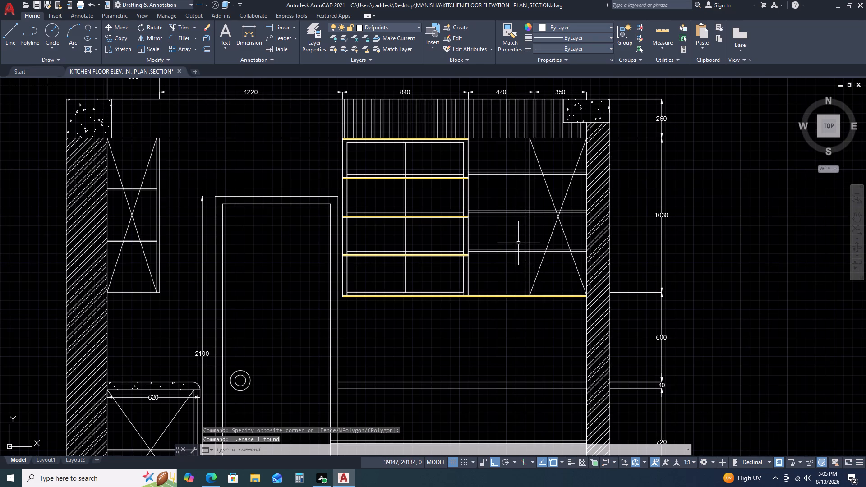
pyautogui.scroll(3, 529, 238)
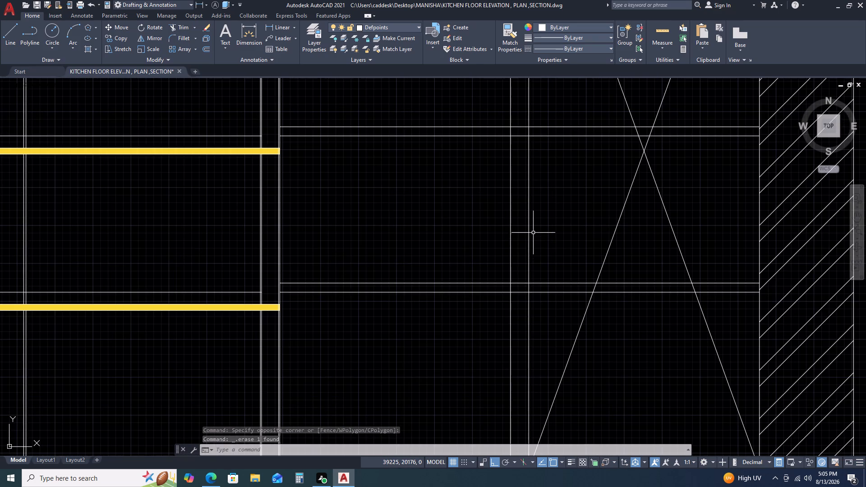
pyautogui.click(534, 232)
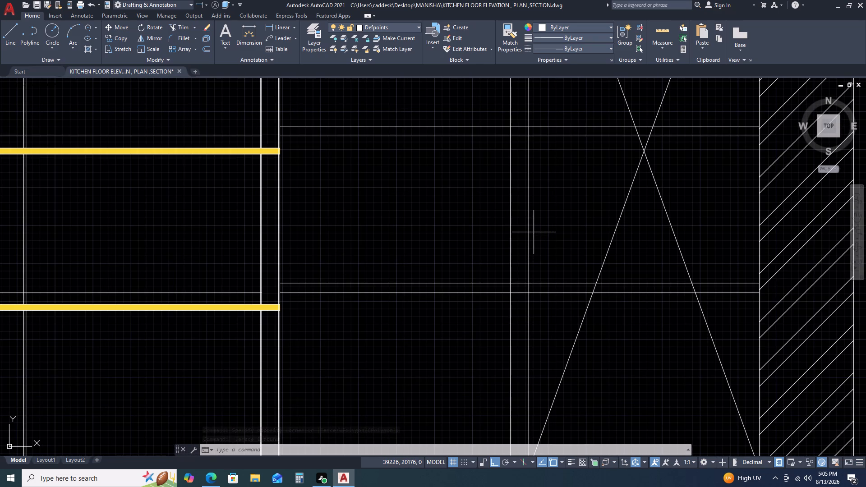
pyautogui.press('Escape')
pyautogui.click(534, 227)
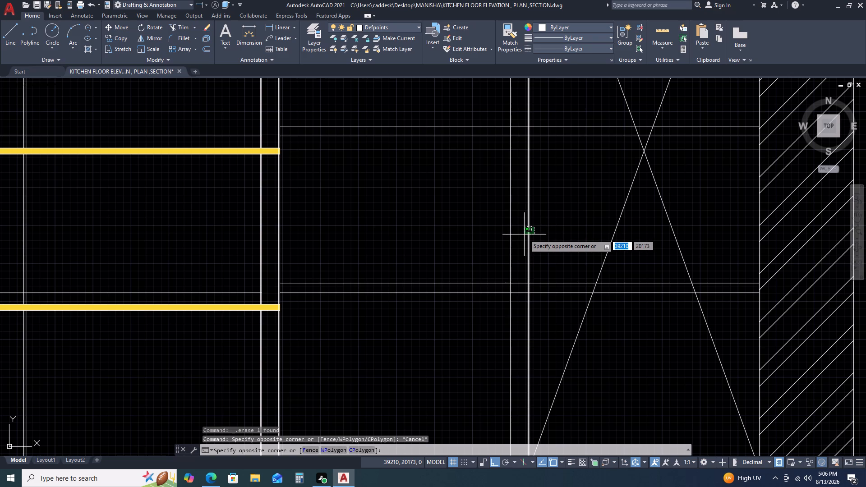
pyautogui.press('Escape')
# Draw a guide from the foot of the open shelves' left divider line, 15 across toward the wall and a short way upward.
pyautogui.scroll(-4, 525, 232)
pyautogui.scroll(6, 530, 261)
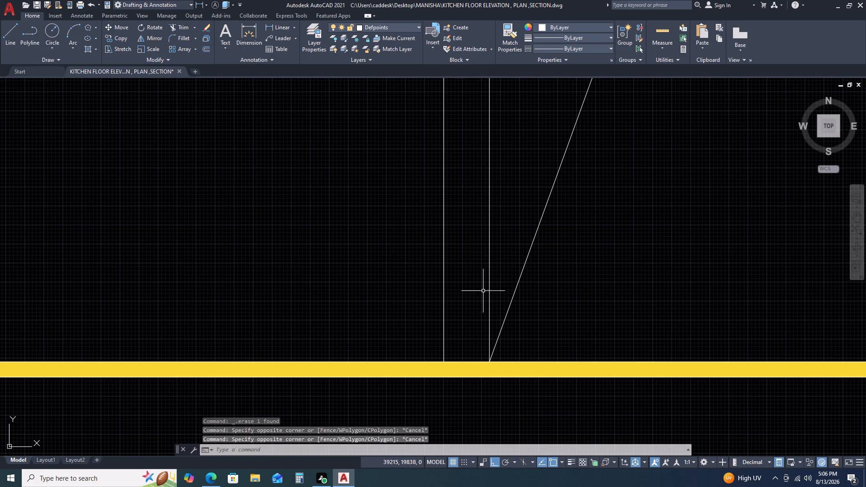
pyautogui.press('l')
pyautogui.press('space')
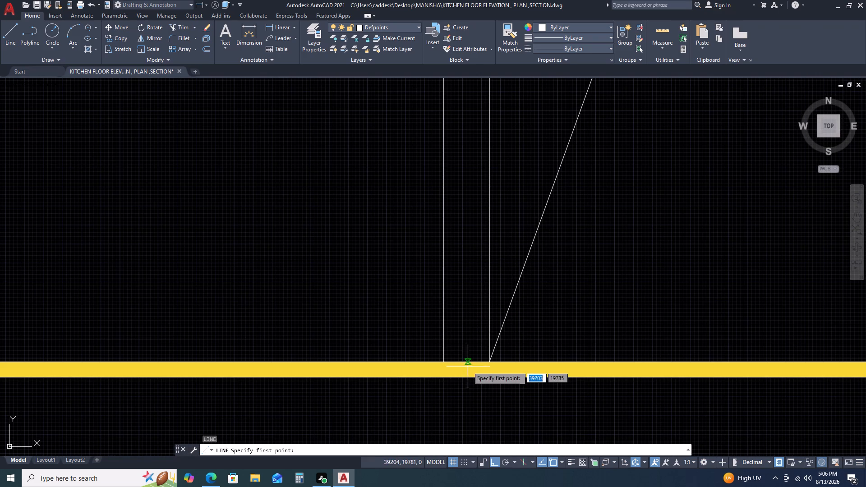
pyautogui.click(444, 361)
pyautogui.write('15')
pyautogui.press('space')
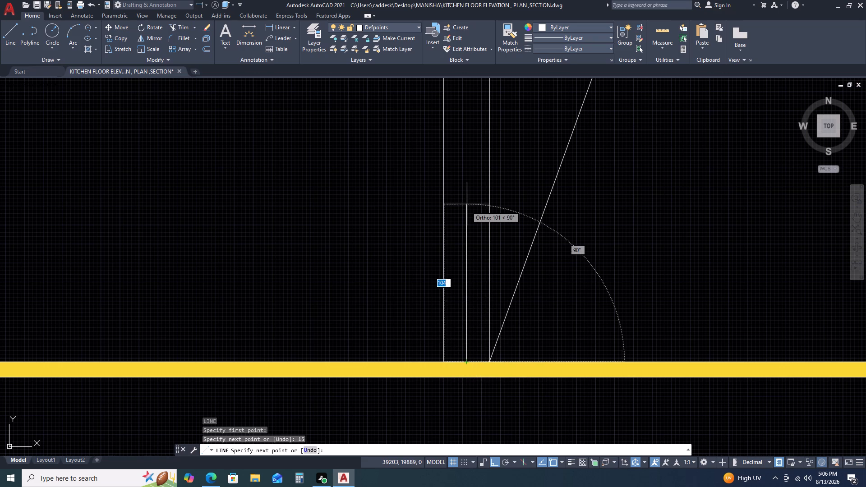
pyautogui.scroll(-1, 467, 202)
pyautogui.click(470, 199)
pyautogui.scroll(2, 477, 227)
pyautogui.press('Escape')
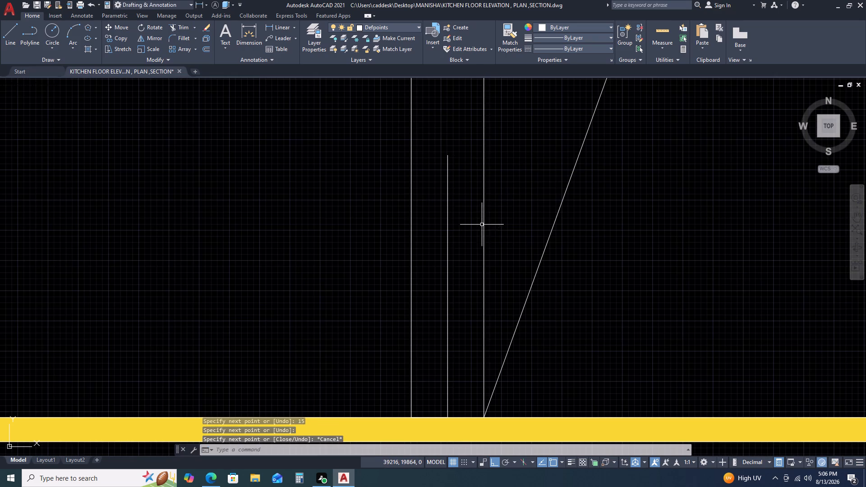
# Move the divider's second vertical line onto the guide, making the divider between the open shelves and crossed cabinet 15 thick.
pyautogui.click(483, 224)
pyautogui.write('M')
pyautogui.press('space')
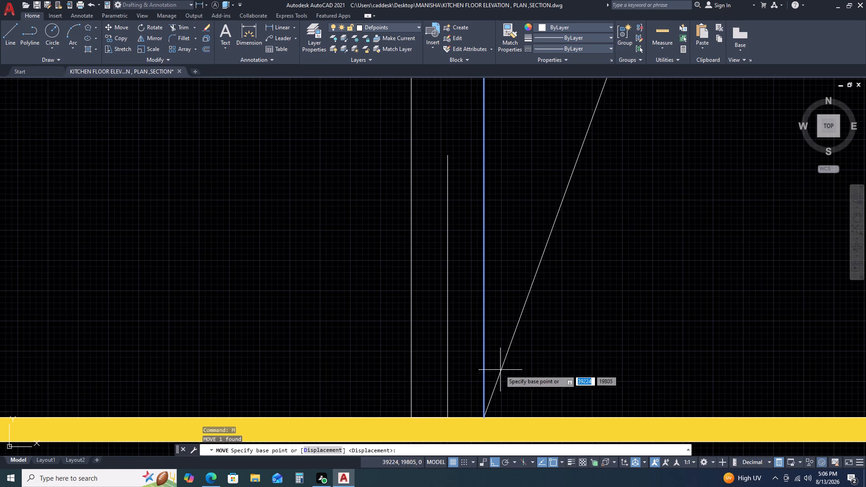
pyautogui.click(484, 417)
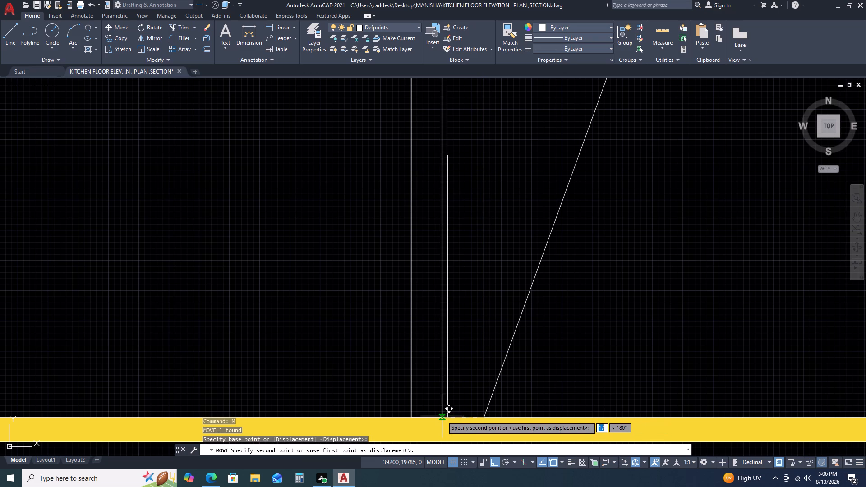
pyautogui.click(447, 417)
pyautogui.press('Escape')
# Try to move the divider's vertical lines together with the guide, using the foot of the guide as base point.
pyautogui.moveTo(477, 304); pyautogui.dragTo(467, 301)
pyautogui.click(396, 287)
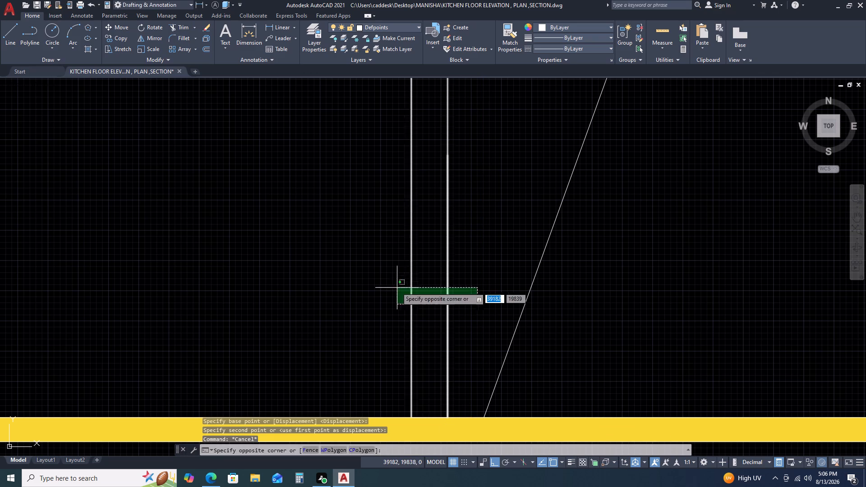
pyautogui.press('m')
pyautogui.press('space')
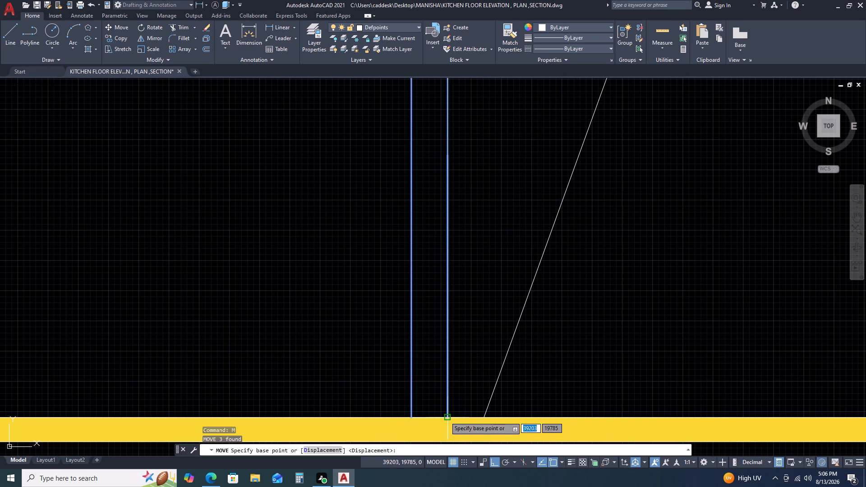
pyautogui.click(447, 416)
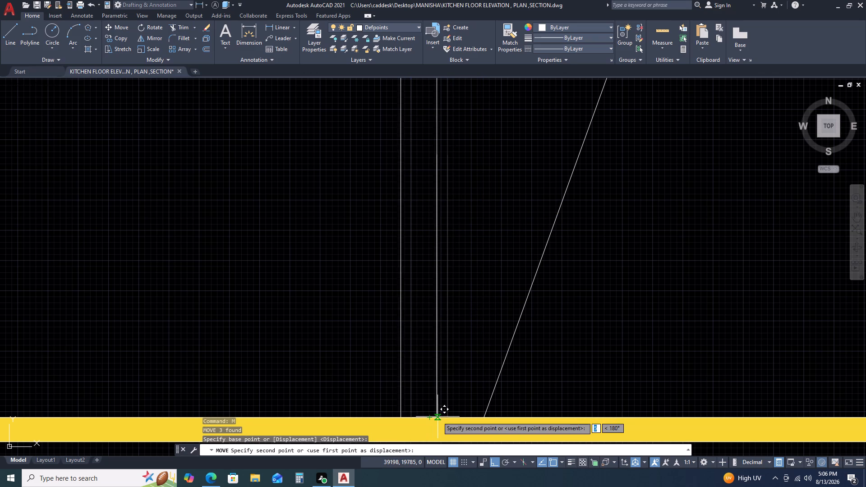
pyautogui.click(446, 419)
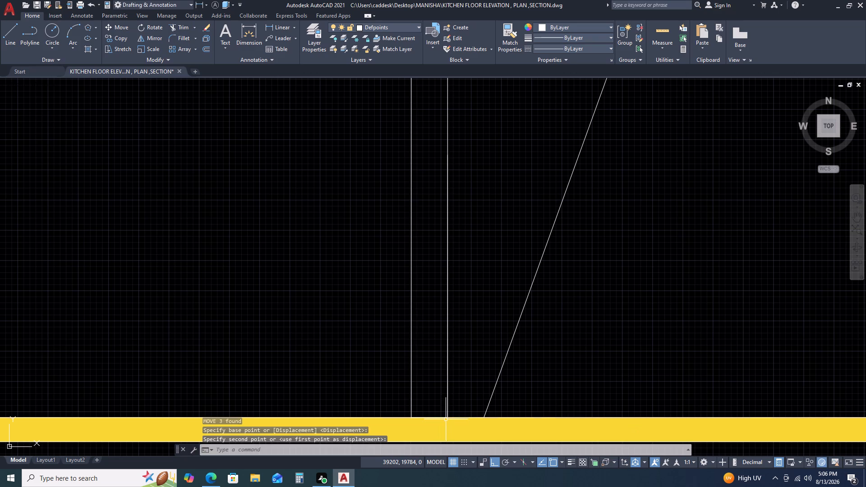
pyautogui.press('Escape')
# Stretch the lower end of the crossed cabinet's diagonal to the foot of the moved divider line.
pyautogui.scroll(-6, 478, 386)
pyautogui.scroll(2, 517, 372)
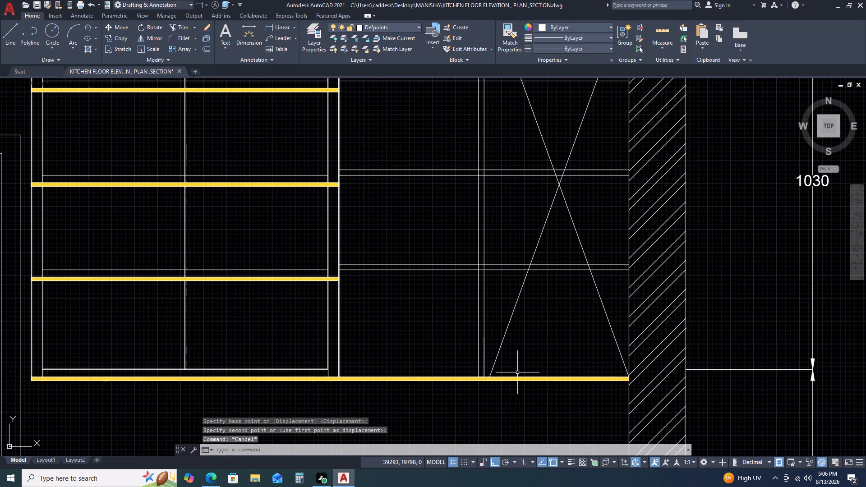
pyautogui.scroll(2, 505, 373)
pyautogui.moveTo(493, 359); pyautogui.dragTo(486, 349)
pyautogui.click(475, 315)
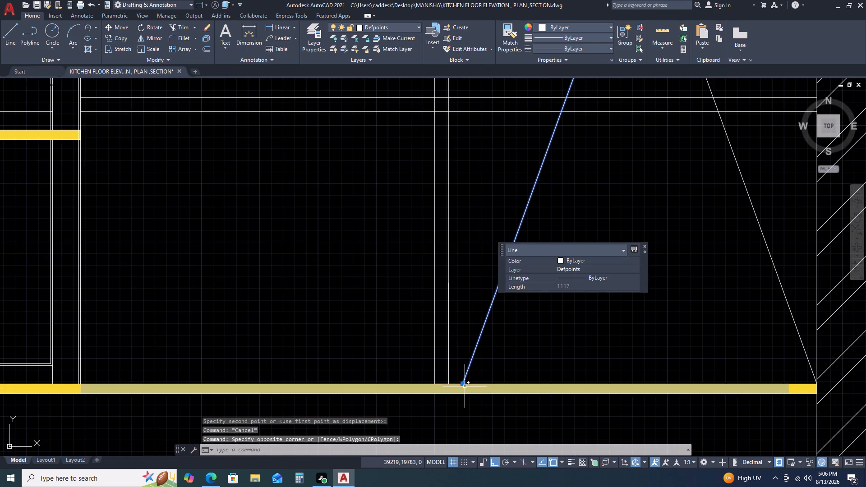
pyautogui.click(463, 385)
pyautogui.click(451, 382)
pyautogui.scroll(-3, 481, 363)
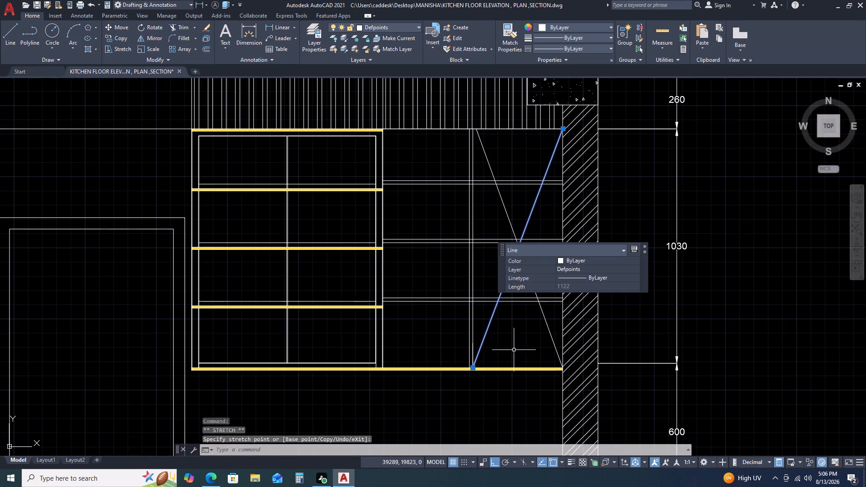
pyautogui.press('Escape')
# Stretch the upper end of the cabinet's other diagonal to the top of the moved divider line.
pyautogui.scroll(2, 489, 161)
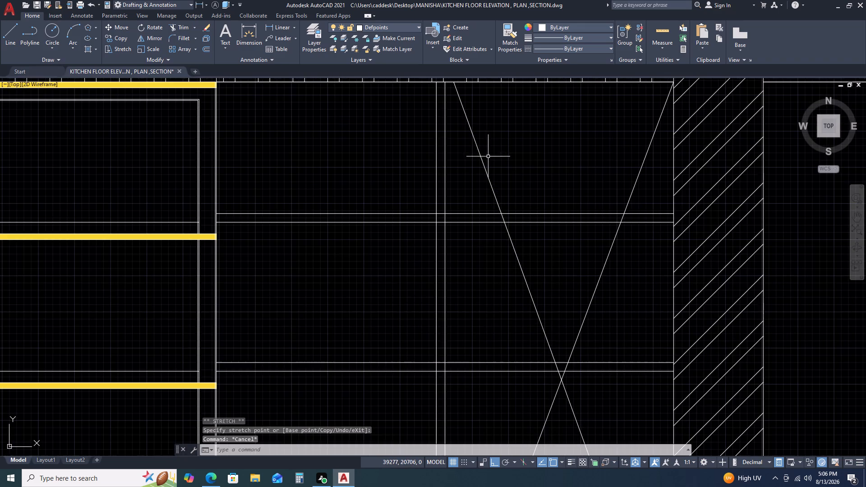
pyautogui.click(489, 151)
pyautogui.click(468, 168)
pyautogui.moveTo(499, 184); pyautogui.dragTo(507, 346, button='middle')
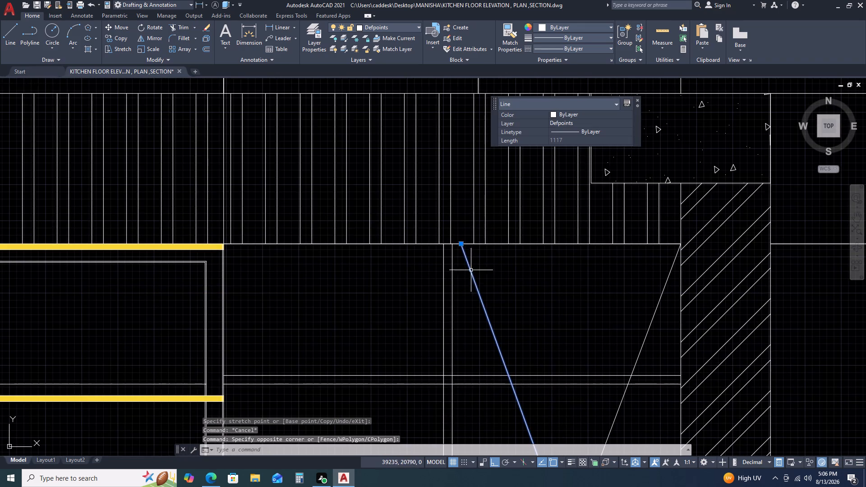
pyautogui.click(460, 243)
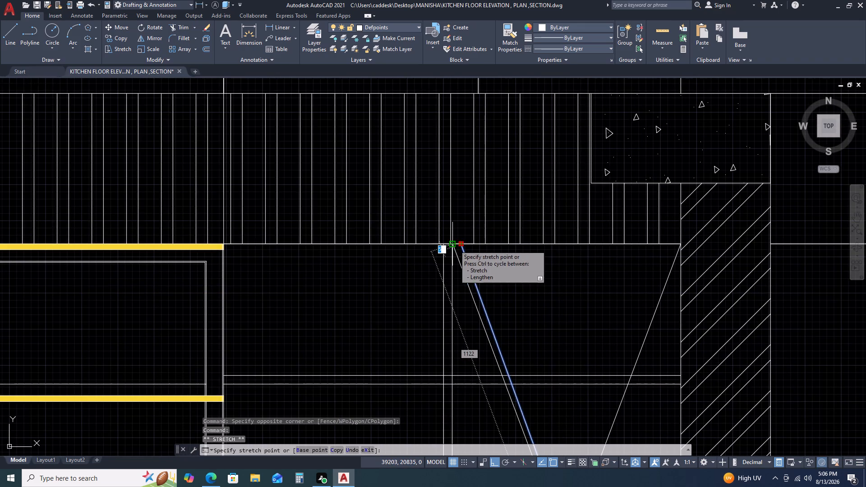
pyautogui.click(455, 245)
pyautogui.press('Escape')
pyautogui.press('Escape')
pyautogui.press('Escape')
pyautogui.press('Escape')
pyautogui.press('Escape')
pyautogui.press('Escape')
pyautogui.press('Escape')
pyautogui.press('Escape')
pyautogui.press('Escape')
# Draw a vertical base-cabinet division from the floor line, between the 450 and 530 dimensions, up to the countertop's top line.
pyautogui.scroll(-4, 495, 239)
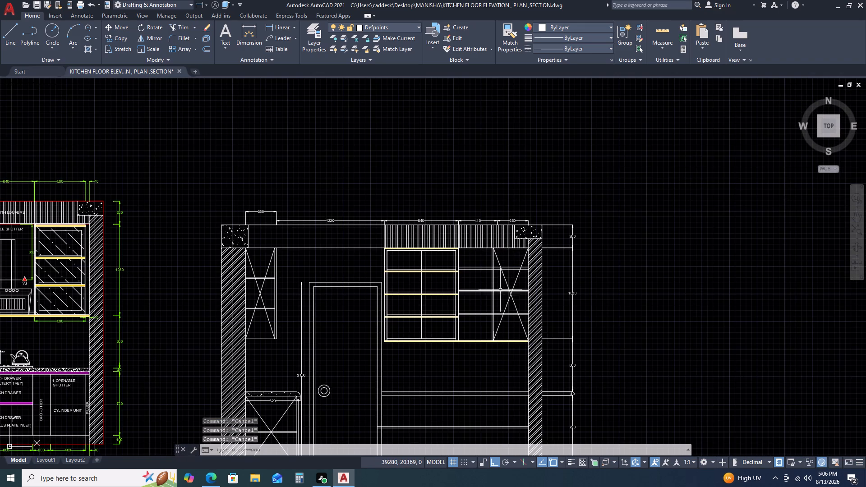
pyautogui.moveTo(500, 290); pyautogui.dragTo(549, 233, button='middle')
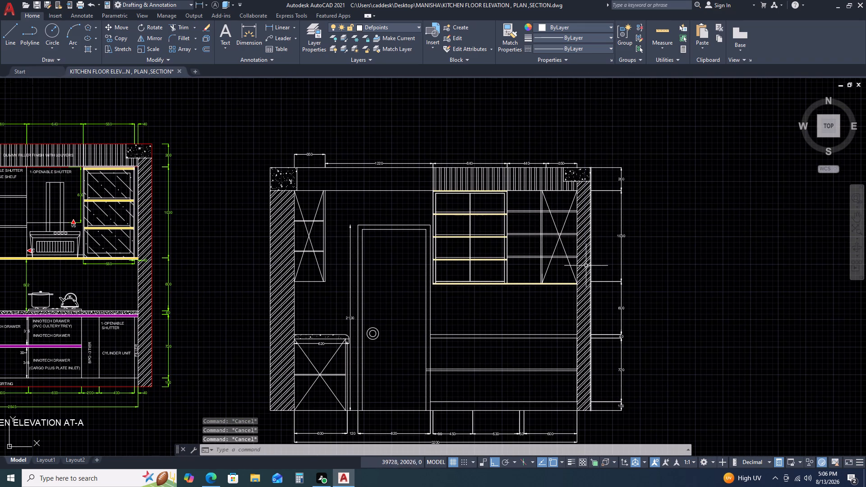
pyautogui.scroll(-1, 552, 289)
pyautogui.moveTo(550, 342); pyautogui.dragTo(547, 290, button='middle')
pyautogui.middleClick(546, 286)
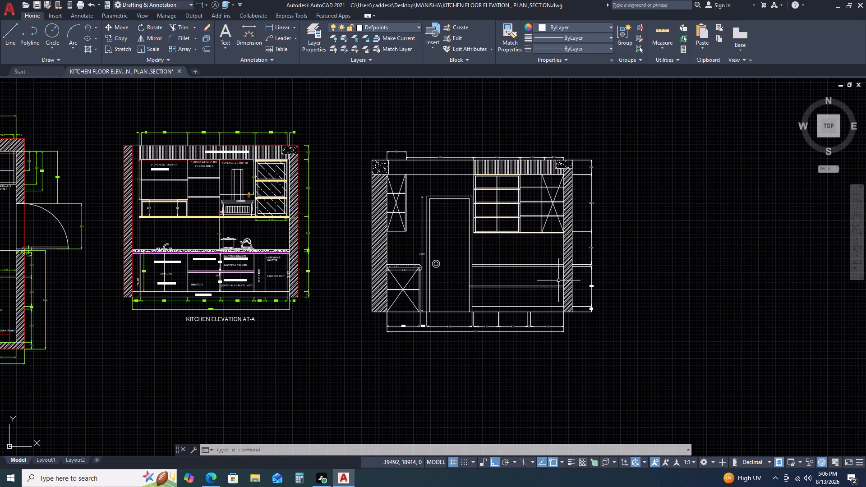
pyautogui.scroll(-2, 558, 280)
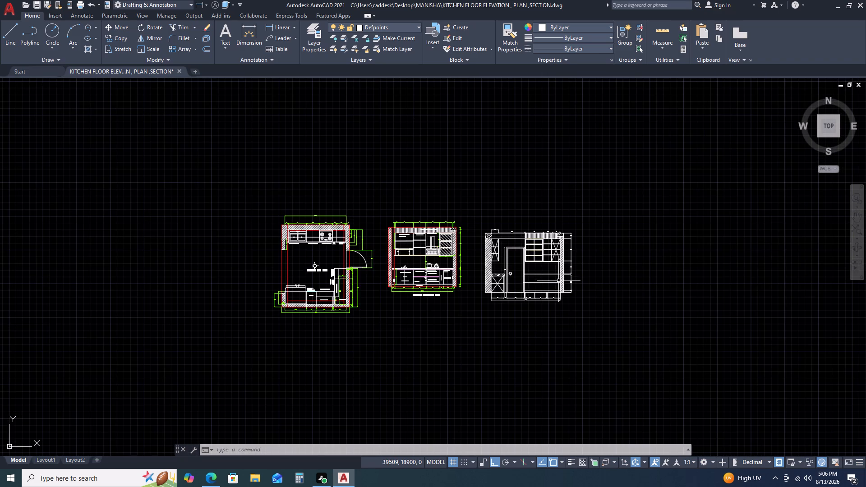
pyautogui.scroll(2, 518, 310)
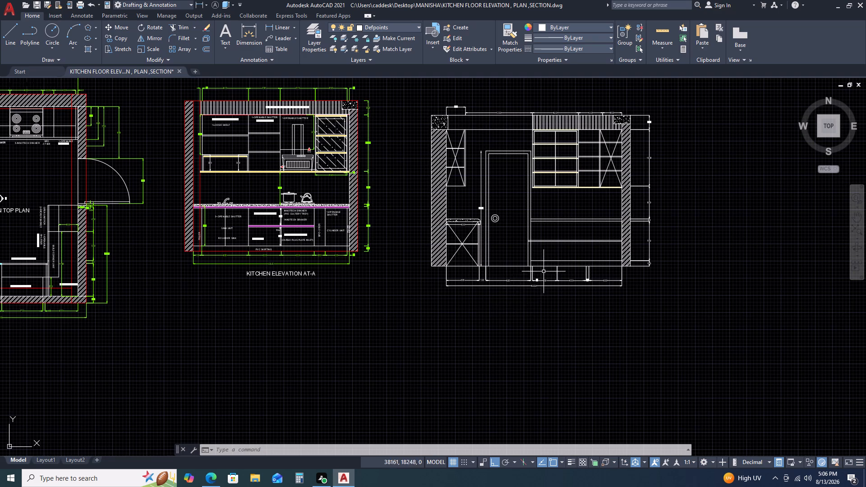
pyautogui.scroll(3, 556, 265)
pyautogui.write('L')
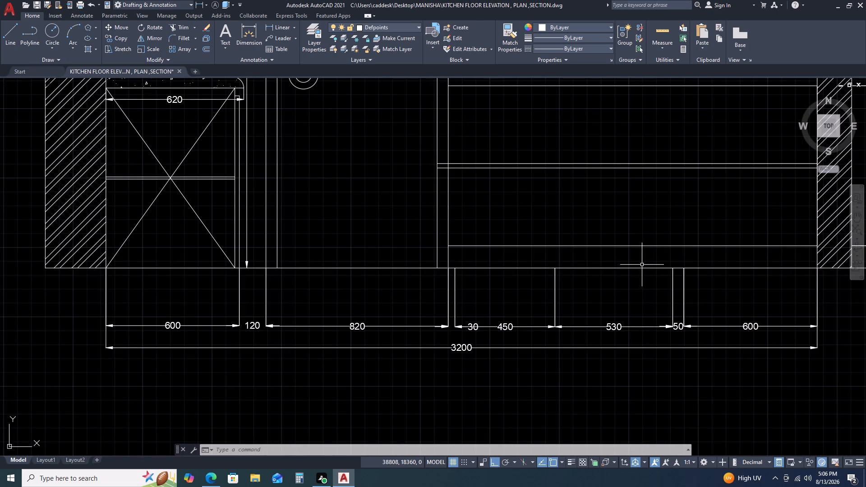
pyautogui.press('space')
pyautogui.scroll(-2, 640, 267)
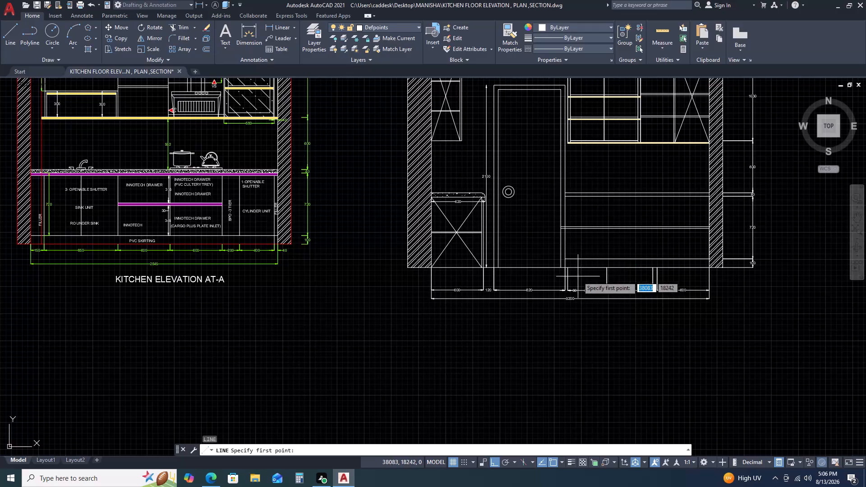
pyautogui.scroll(2, 645, 262)
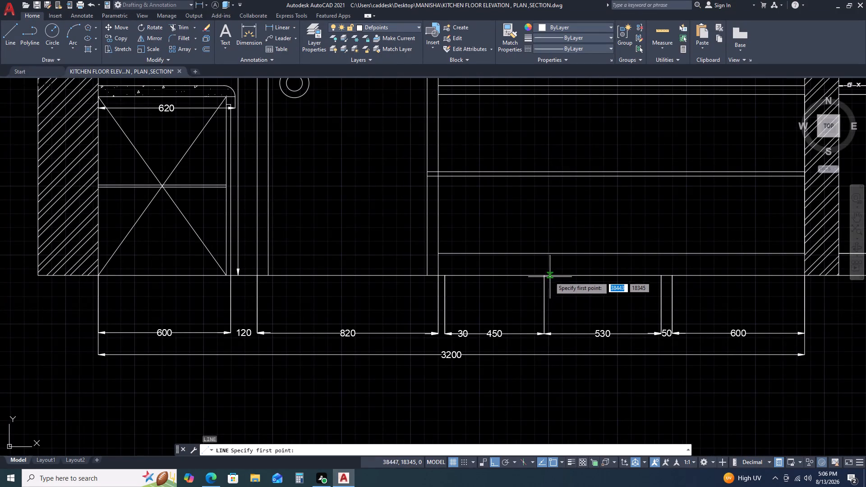
pyautogui.click(547, 274)
pyautogui.moveTo(561, 156); pyautogui.dragTo(561, 158, button='middle')
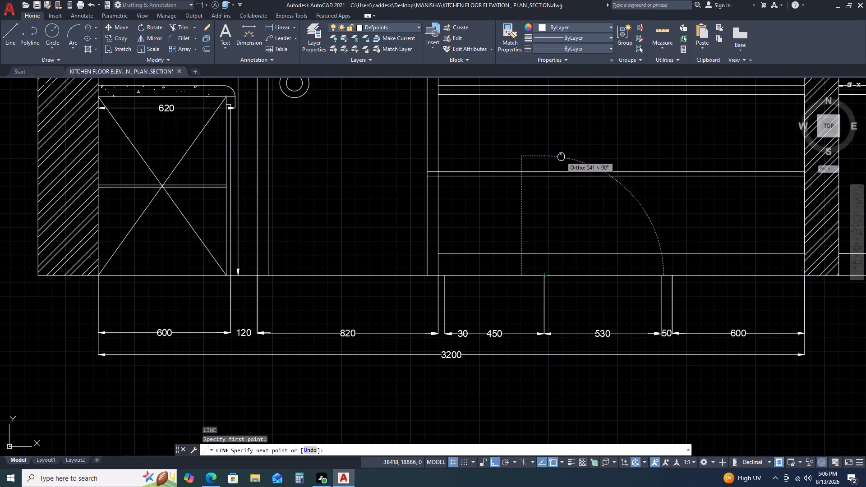
pyautogui.moveTo(561, 158); pyautogui.dragTo(542, 246, button='middle')
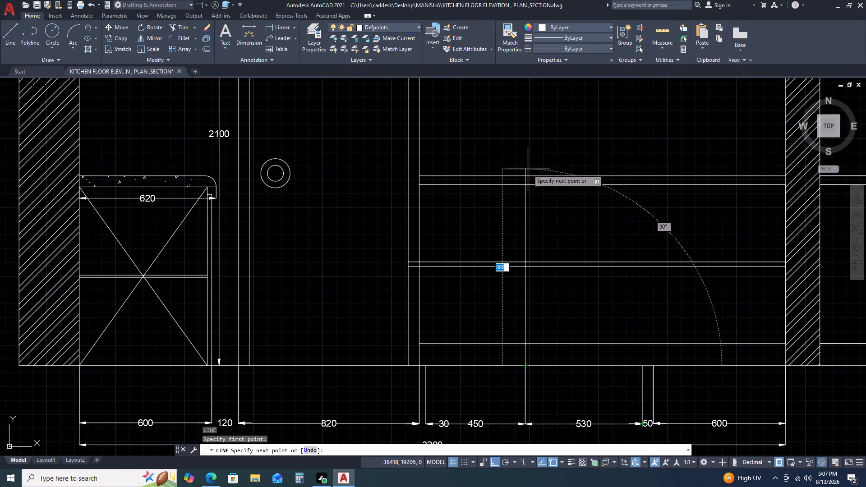
pyautogui.click(526, 175)
pyautogui.press('Escape')
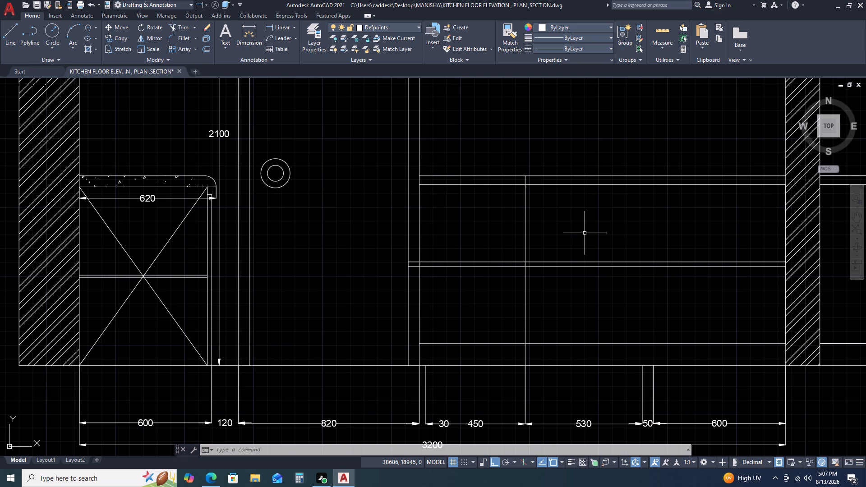
# Draw two vertical lines from the floor at both ends of the 50 dimension up to the countertop's underside.
pyautogui.scroll(-1, 614, 263)
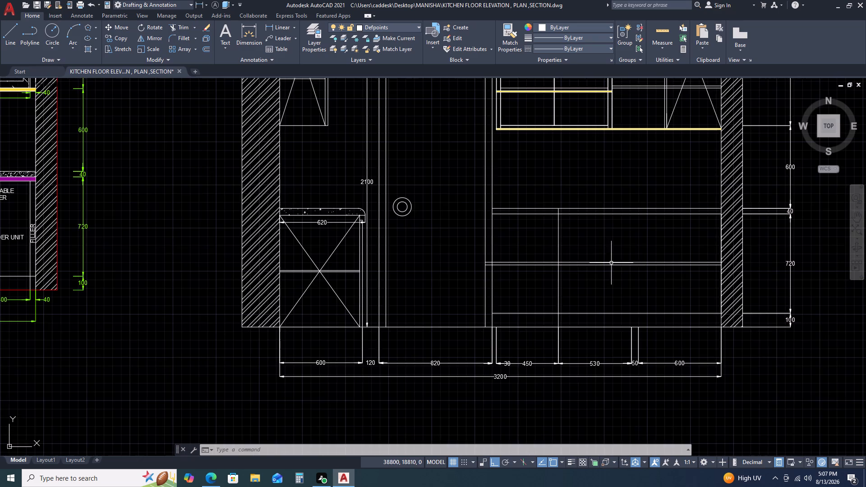
pyautogui.moveTo(639, 281); pyautogui.dragTo(590, 227, button='middle')
pyautogui.press('l')
pyautogui.press('space')
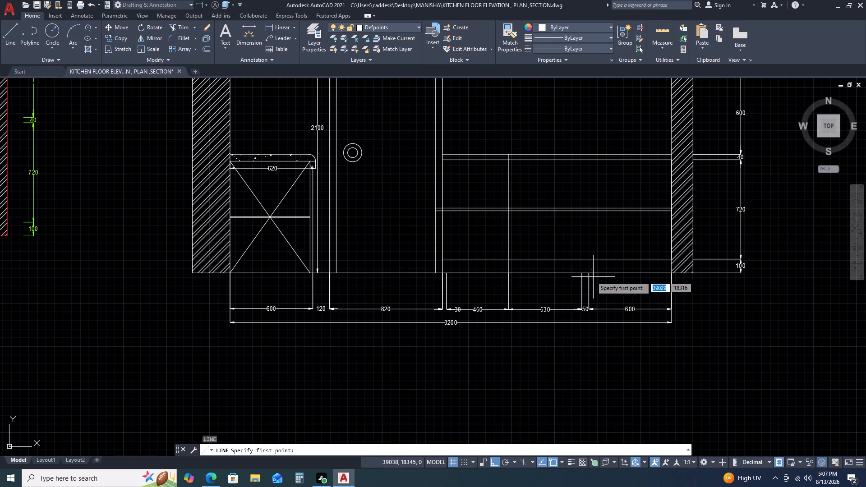
pyautogui.click(590, 272)
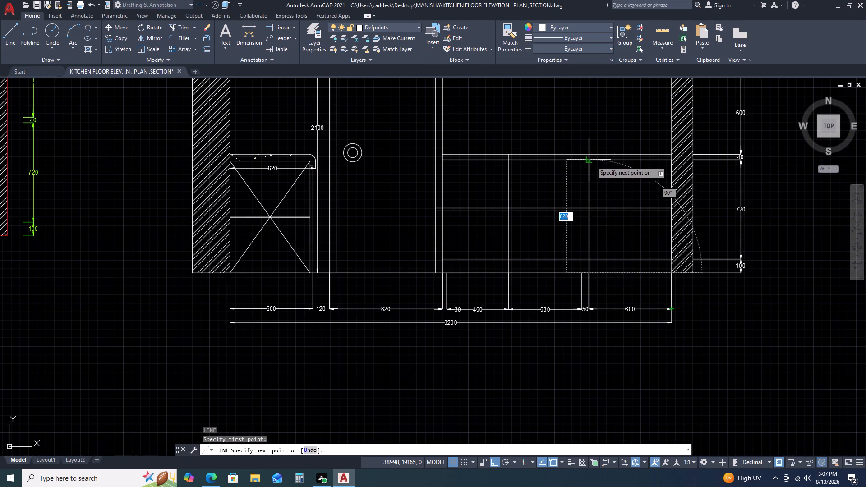
pyautogui.click(591, 161)
pyautogui.press('Escape')
pyautogui.press('space')
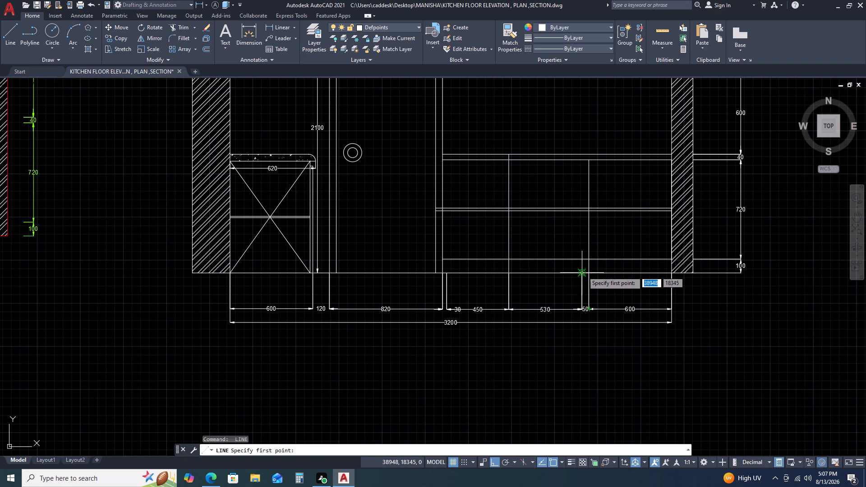
pyautogui.click(583, 271)
pyautogui.click(580, 159)
pyautogui.press('Escape')
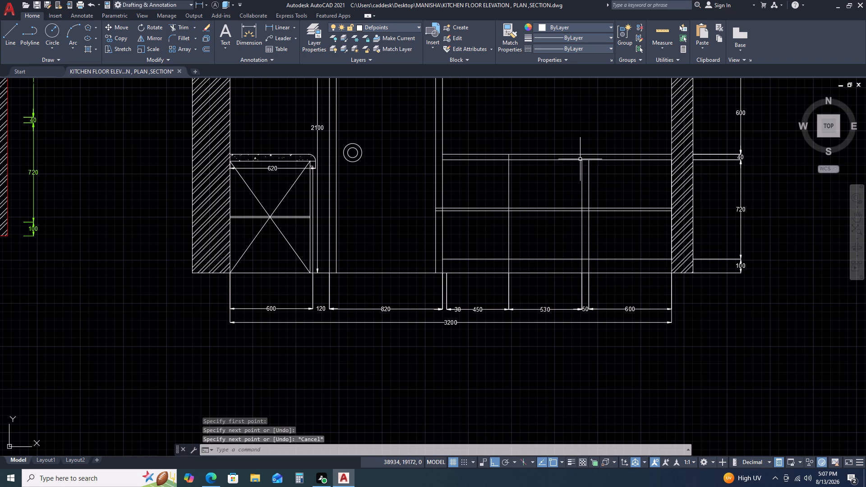
# Trim the three new vertical base-cabinet lines between the plinth line and the floor.
pyautogui.press('t')
pyautogui.press('r')
pyautogui.press('space')
pyautogui.scroll(2, 596, 264)
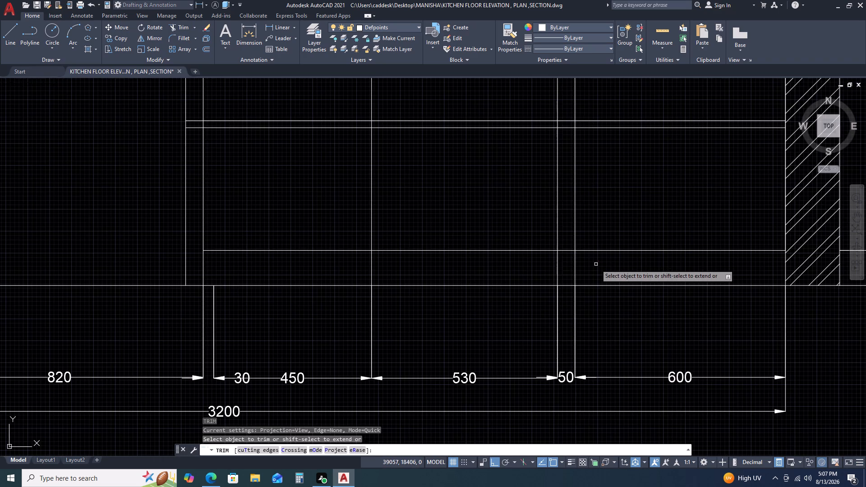
pyautogui.click(599, 262)
pyautogui.click(358, 267)
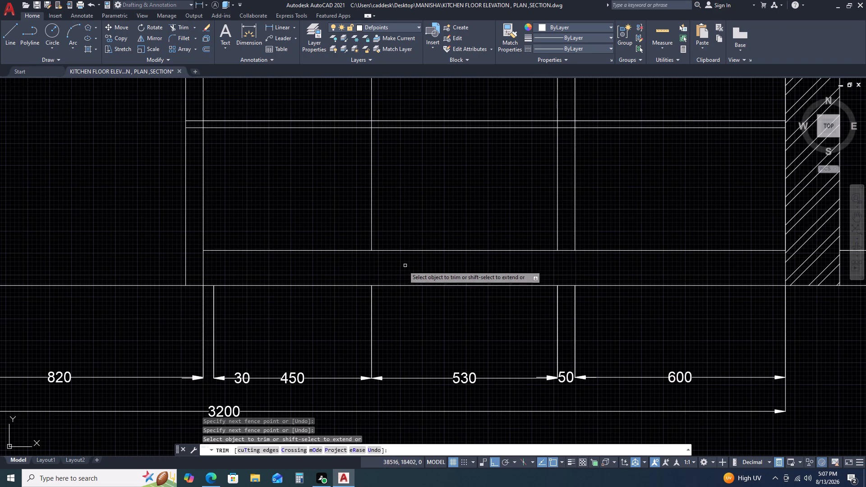
pyautogui.scroll(-2, 393, 268)
pyautogui.press('Escape')
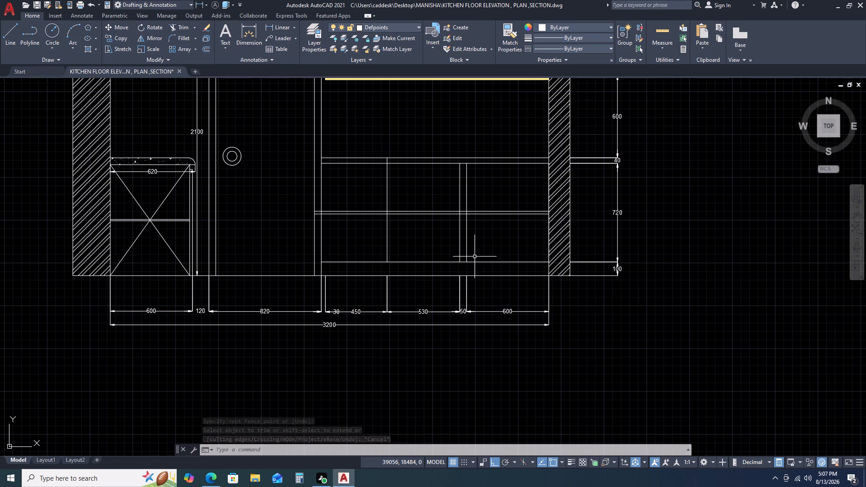
# Offset the vertical base-cabinet line between the 50 and 600 dimensions by 15 into the 600-wide compartment.
pyautogui.press('Escape')
pyautogui.click(468, 236)
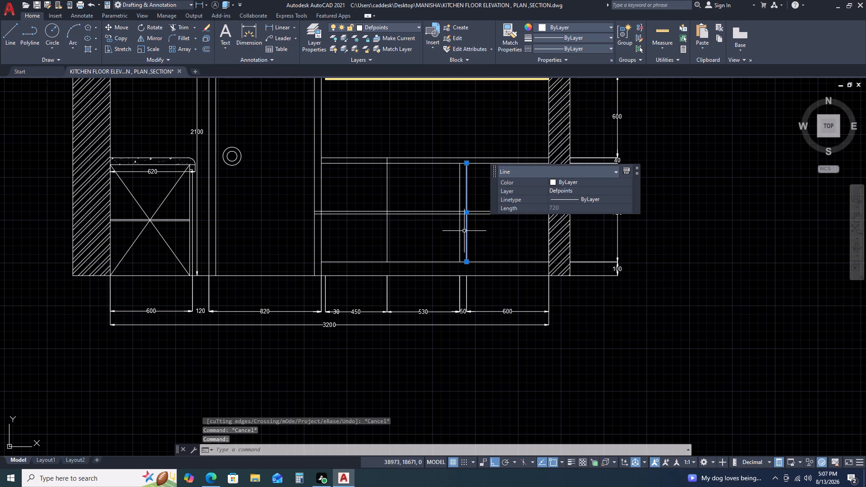
pyautogui.press('o')
pyautogui.press('space')
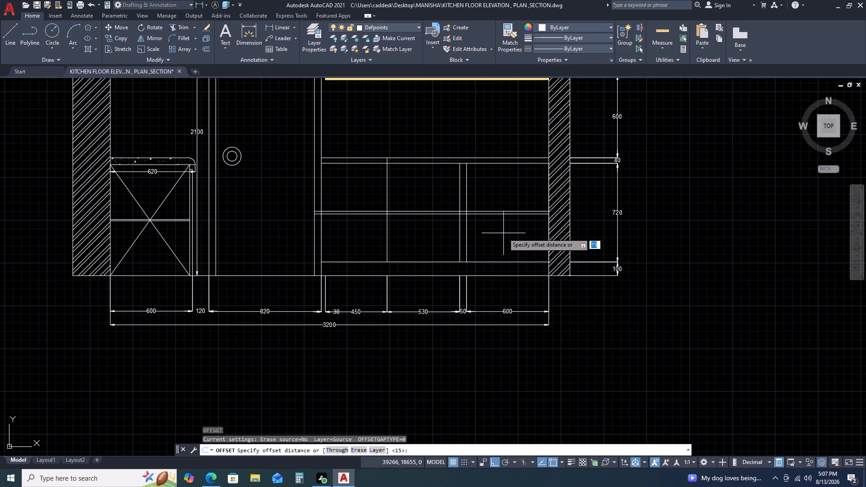
pyautogui.press('1')
pyautogui.write('5')
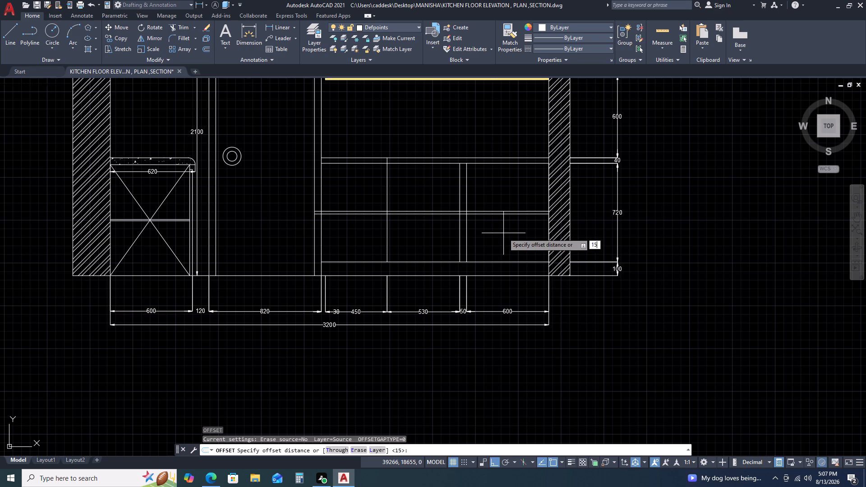
pyautogui.press('space')
pyautogui.click(503, 233)
pyautogui.press('Escape')
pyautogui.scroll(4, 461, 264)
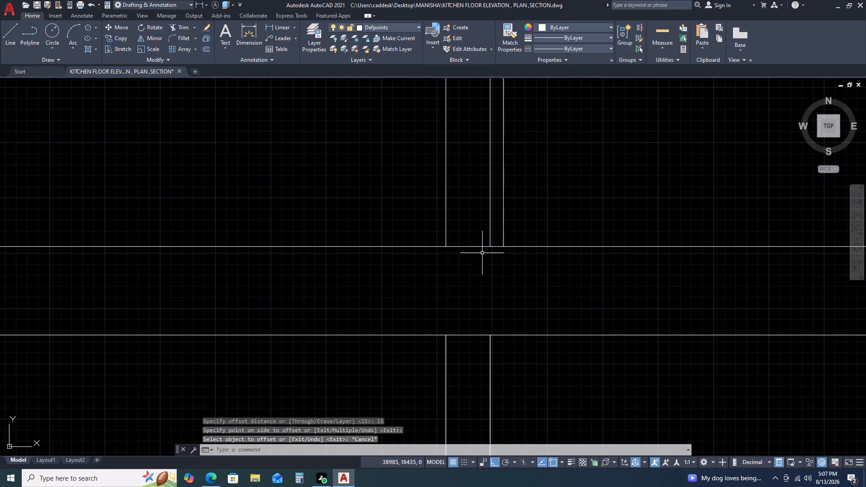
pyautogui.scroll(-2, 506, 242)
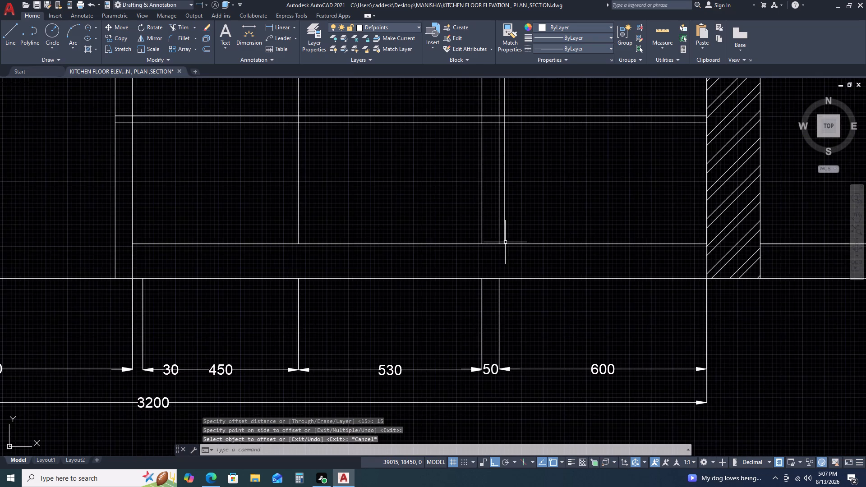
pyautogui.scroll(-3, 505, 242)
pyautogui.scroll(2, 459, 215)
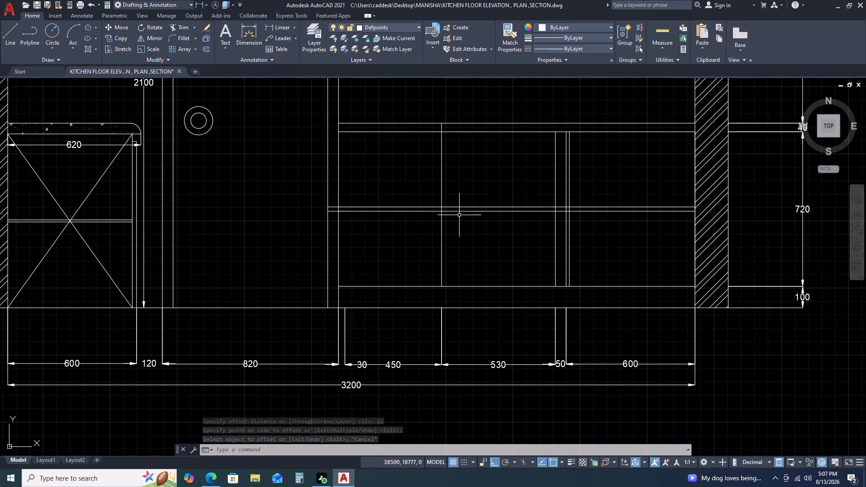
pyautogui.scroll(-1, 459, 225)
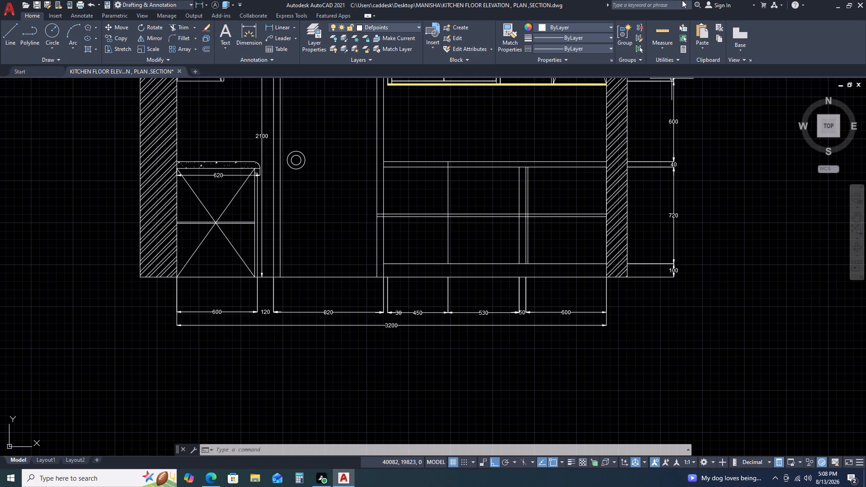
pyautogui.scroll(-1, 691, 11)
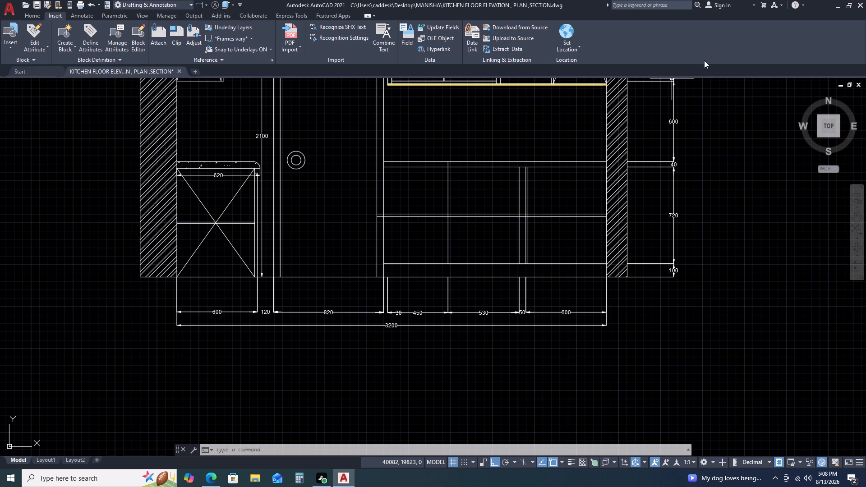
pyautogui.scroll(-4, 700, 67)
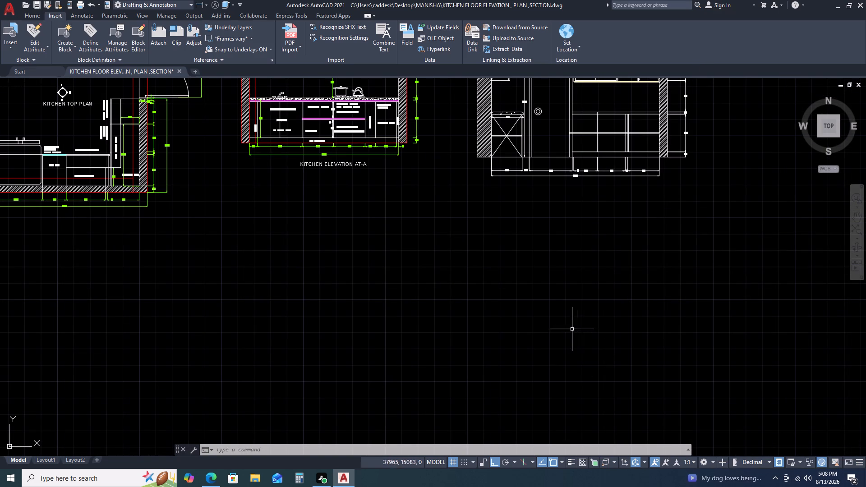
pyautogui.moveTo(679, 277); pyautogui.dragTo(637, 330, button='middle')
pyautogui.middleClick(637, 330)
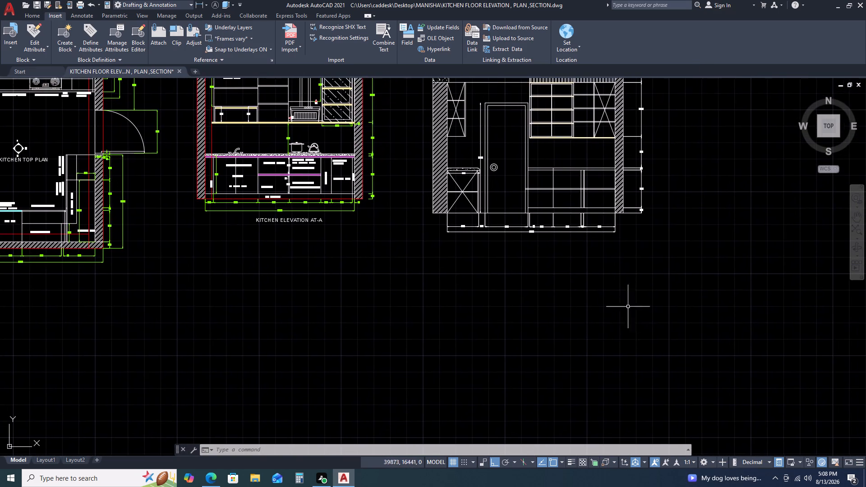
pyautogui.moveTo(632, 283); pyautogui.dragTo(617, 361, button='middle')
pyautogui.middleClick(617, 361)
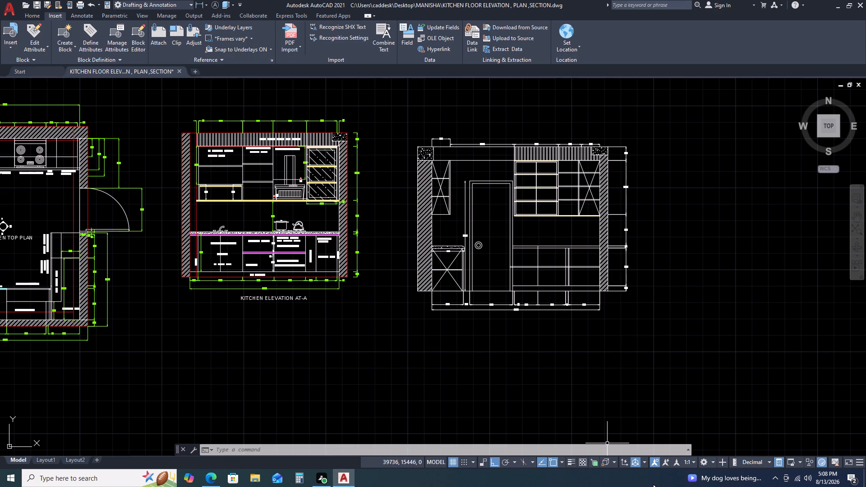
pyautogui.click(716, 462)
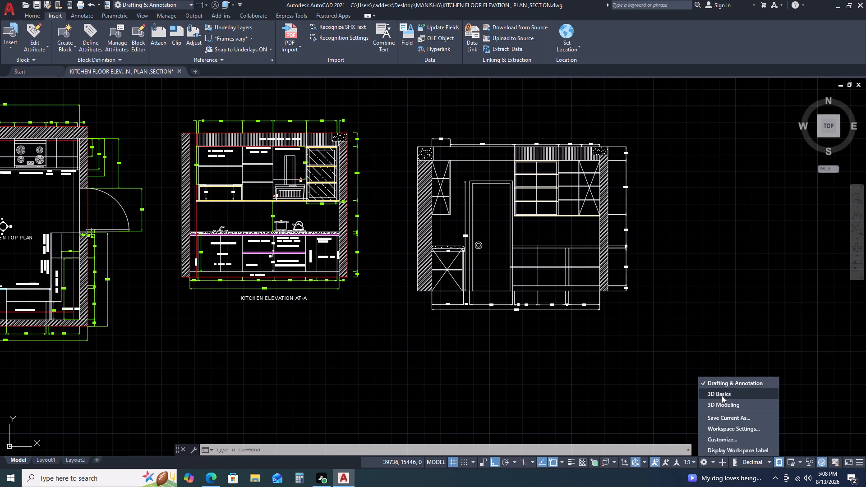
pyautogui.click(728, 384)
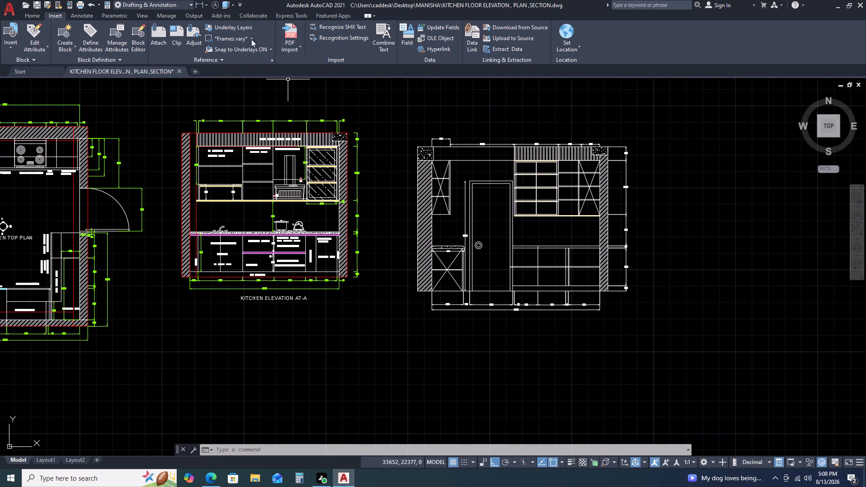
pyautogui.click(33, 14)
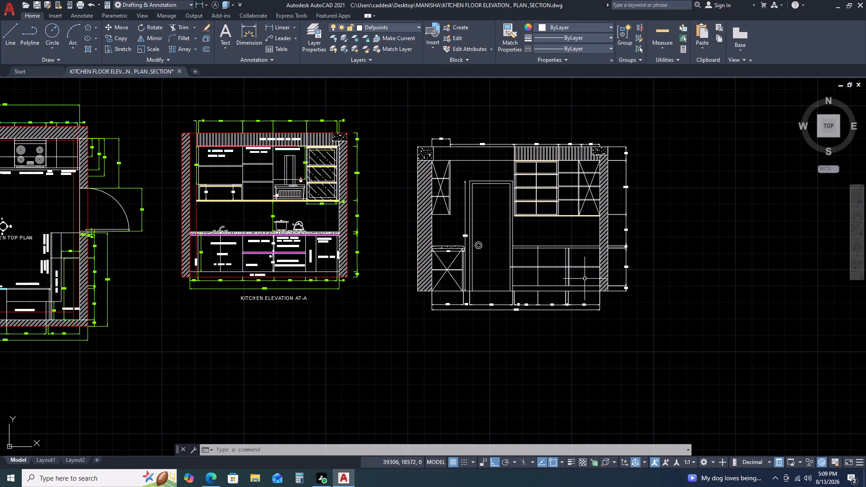
# Draw two crossing diagonals across the 600-wide base-cabinet compartment, between the countertop's underside and the plinth line.
pyautogui.scroll(2, 575, 261)
pyautogui.press('l')
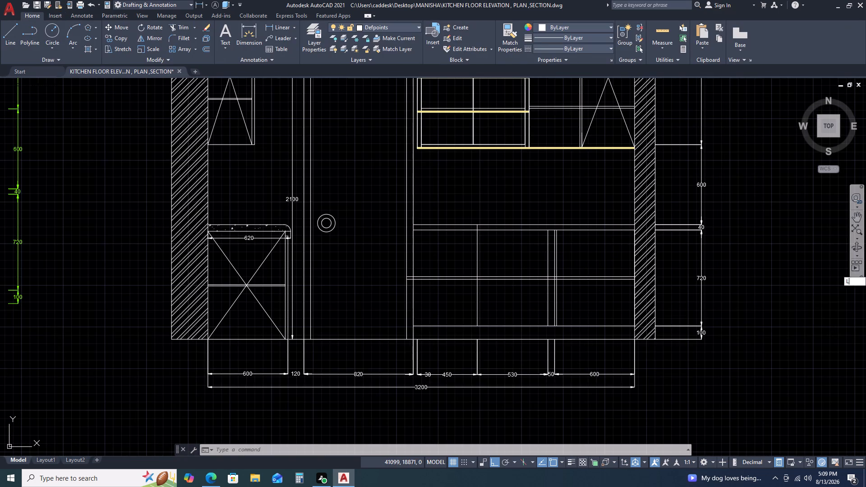
pyautogui.press('space')
pyautogui.click(633, 230)
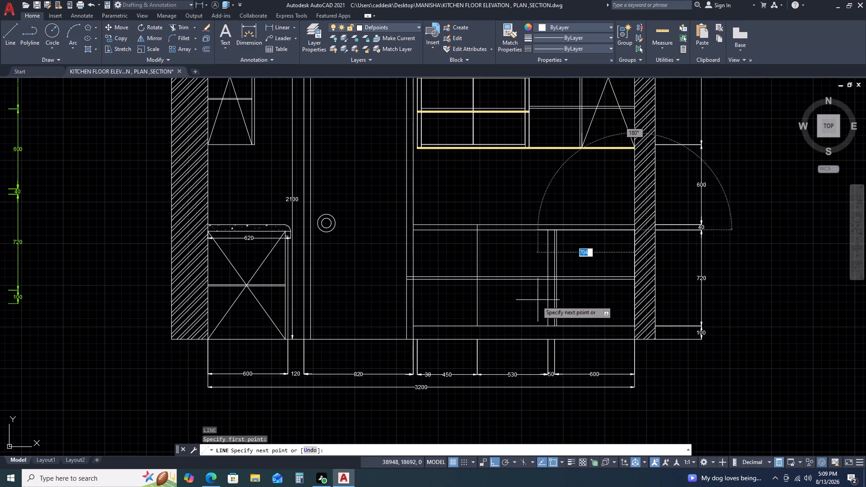
pyautogui.click(556, 326)
pyautogui.press('space')
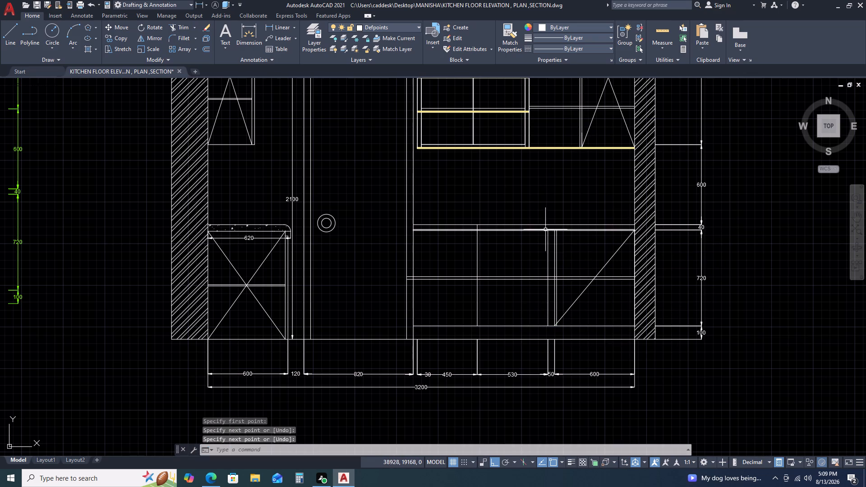
pyautogui.press('space')
pyautogui.click(557, 231)
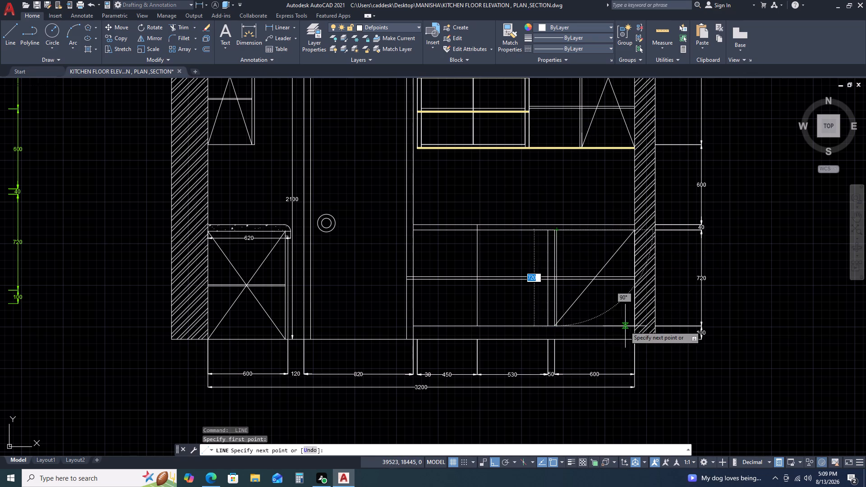
pyautogui.click(633, 327)
pyautogui.press('Escape')
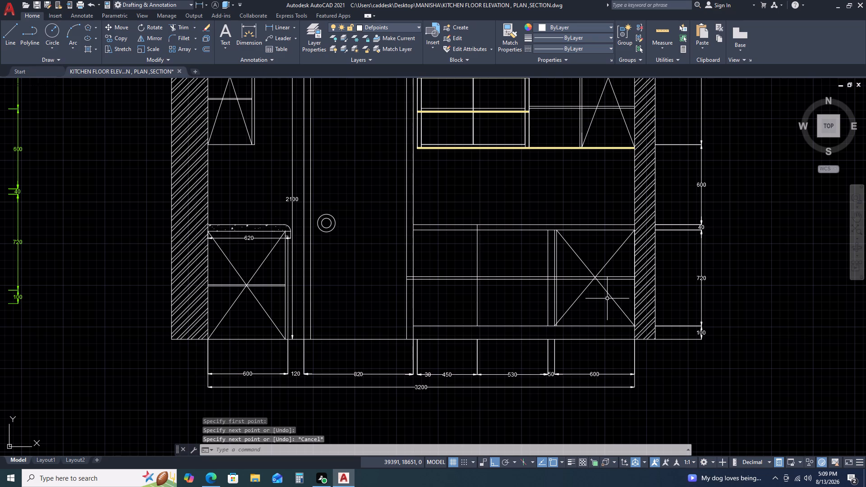
# Draw a line along the countertop's underside from the division between the 450 and 530 dimensions to the door frame's outer line.
pyautogui.moveTo(420, 310); pyautogui.dragTo(486, 311, button='middle')
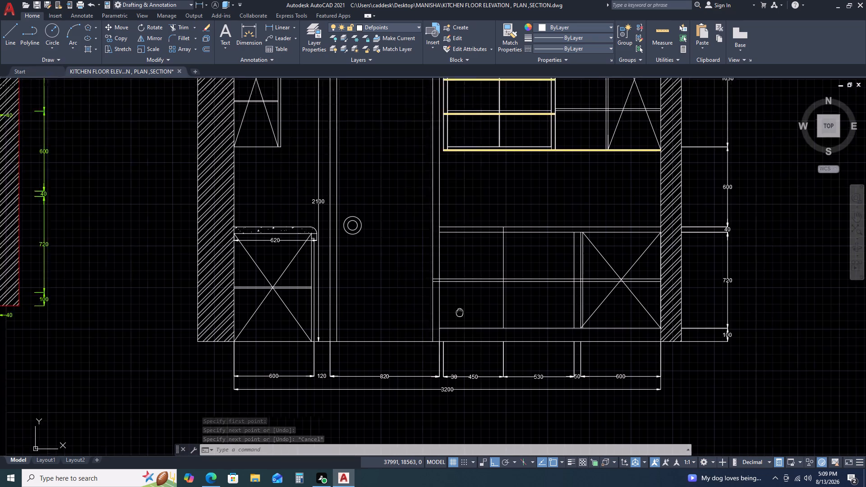
pyautogui.moveTo(486, 311); pyautogui.dragTo(549, 304, button='middle')
pyautogui.middleClick(550, 304)
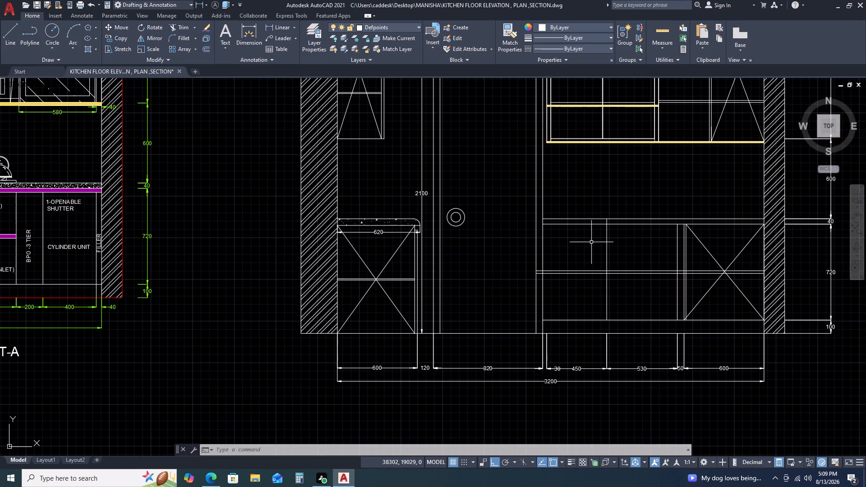
pyautogui.write('L')
pyautogui.press('space')
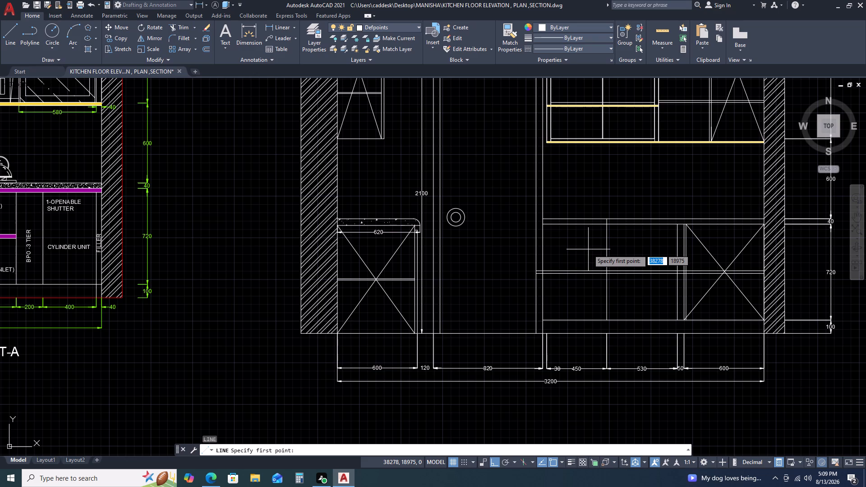
pyautogui.scroll(2, 593, 234)
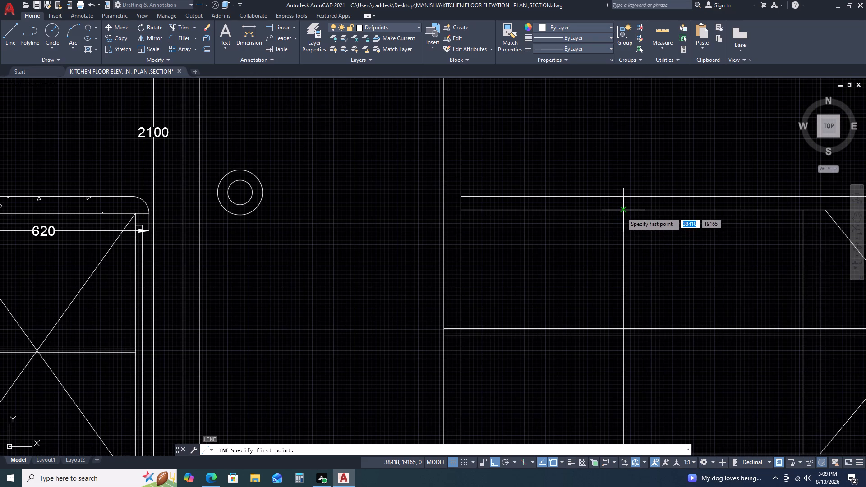
pyautogui.click(622, 211)
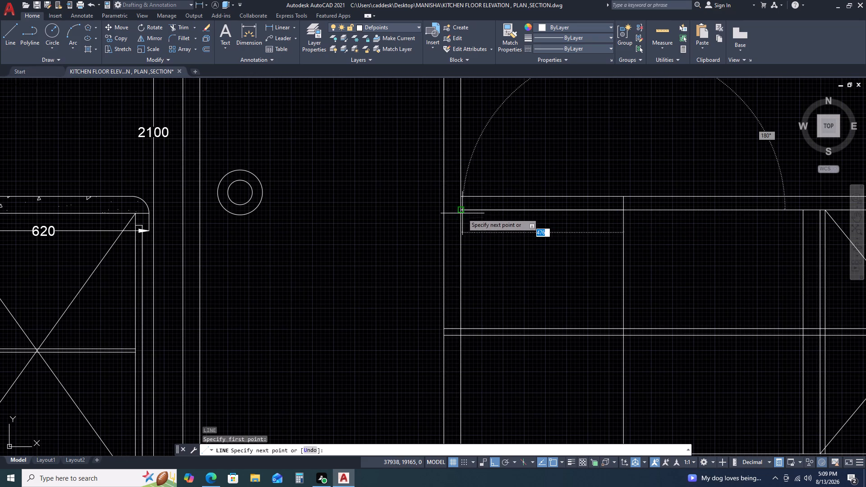
pyautogui.click(462, 213)
pyautogui.press('Escape')
pyautogui.scroll(-2, 549, 283)
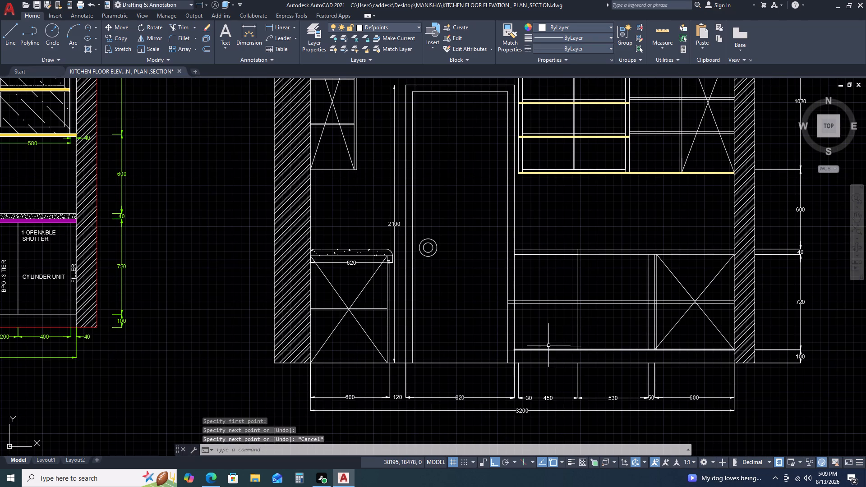
# Offset the vertical division between the 450 and 530 dimensions by 15 toward the door.
pyautogui.click(579, 313)
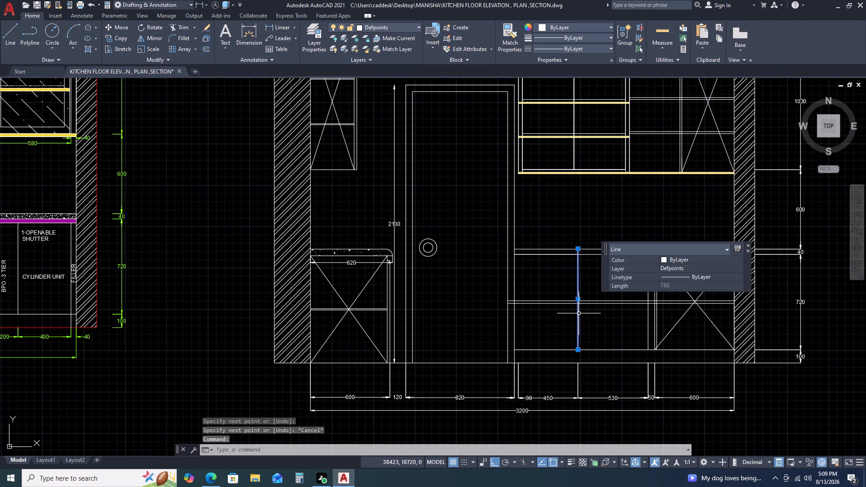
pyautogui.write('O')
pyautogui.press('space')
pyautogui.write('15')
pyautogui.press('space')
pyautogui.click(563, 321)
pyautogui.press('Escape')
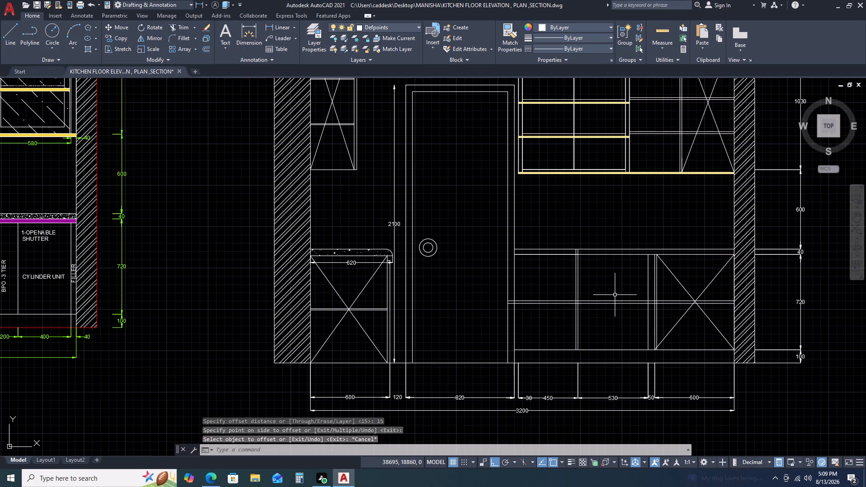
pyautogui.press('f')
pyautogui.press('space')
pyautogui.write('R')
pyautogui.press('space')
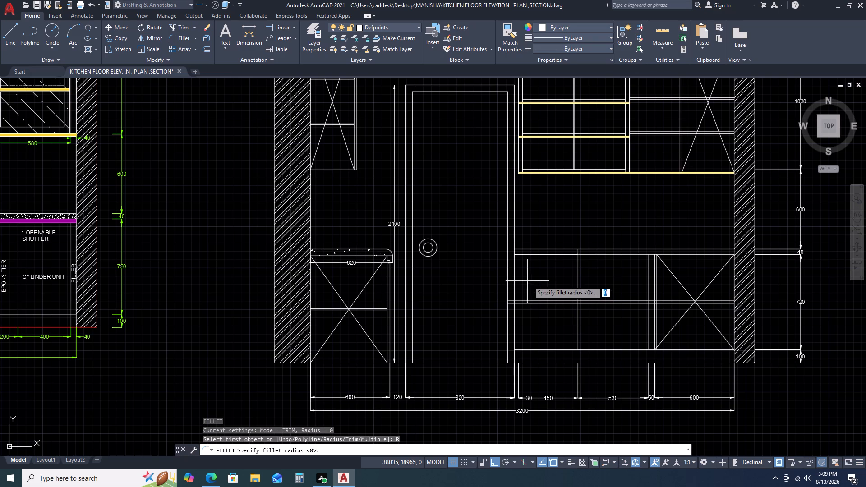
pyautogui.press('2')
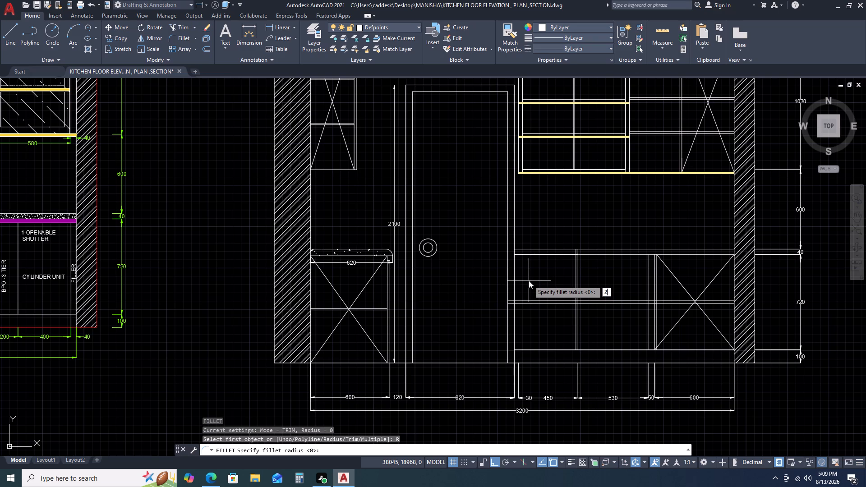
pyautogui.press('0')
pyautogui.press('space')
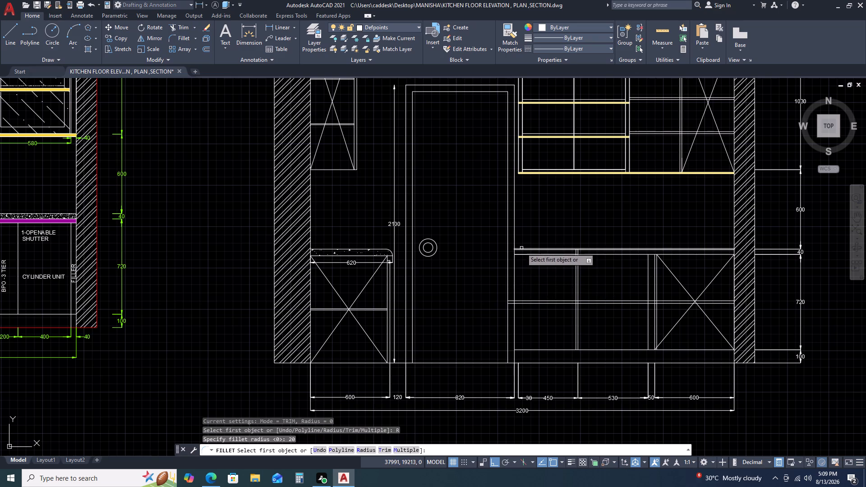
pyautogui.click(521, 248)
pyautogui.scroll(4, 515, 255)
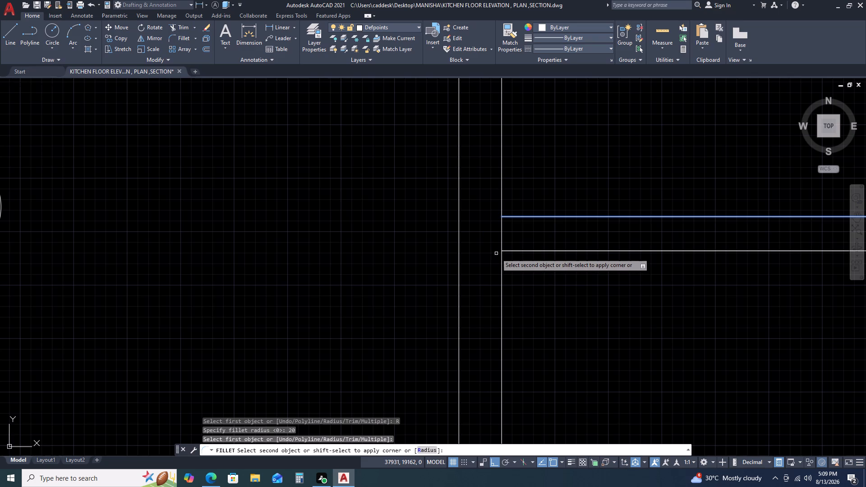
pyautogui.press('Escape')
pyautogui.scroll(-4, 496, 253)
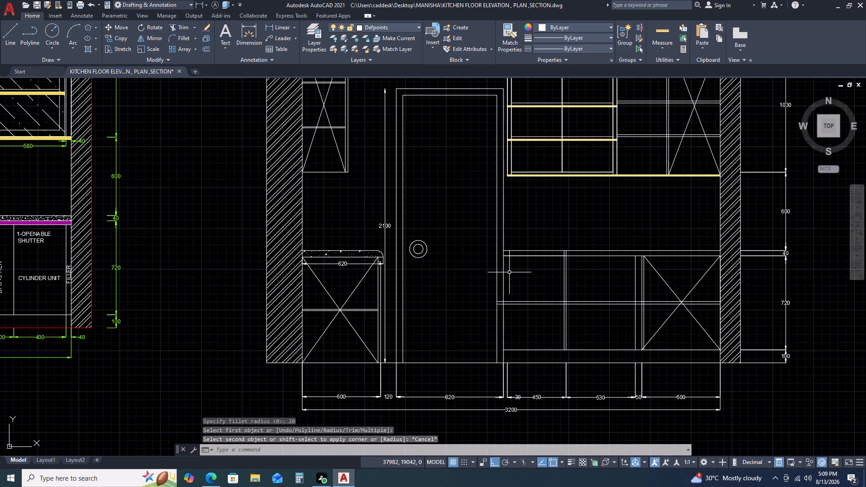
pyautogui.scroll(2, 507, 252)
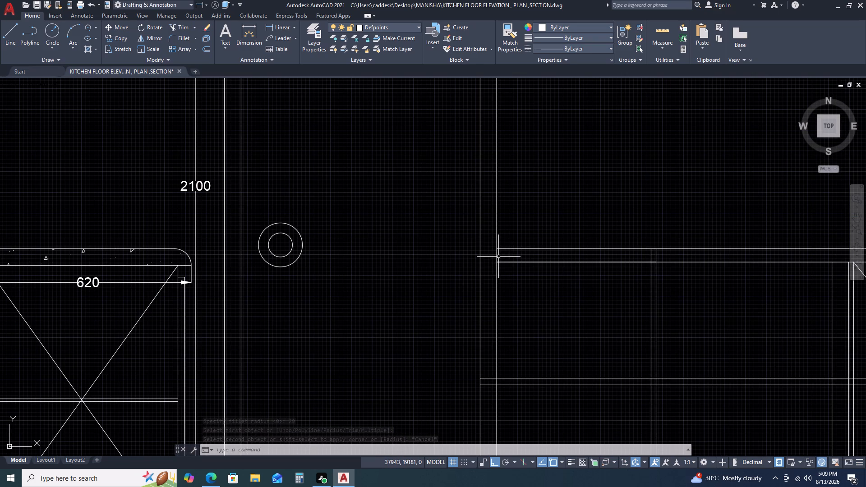
# Draw a short vertical line closing the longer countertop's end at the door frame, from its top line to its underside.
pyautogui.write('L')
pyautogui.press('space')
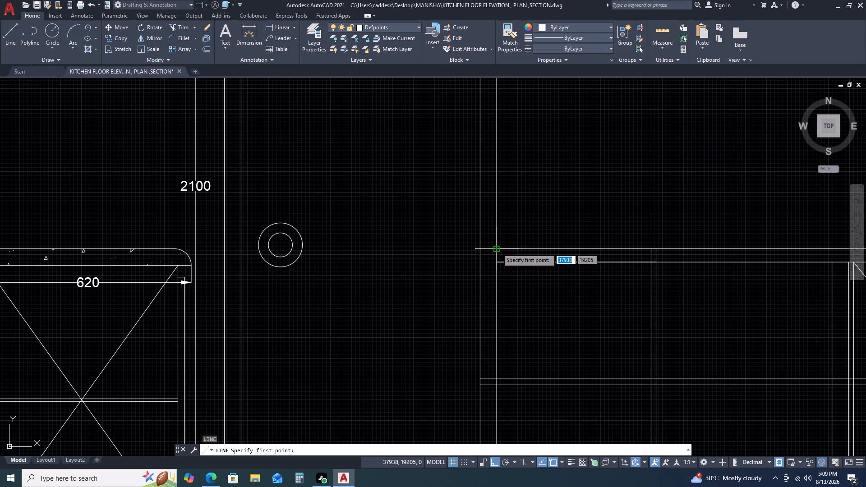
pyautogui.click(497, 248)
pyautogui.click(495, 262)
pyautogui.press('Escape')
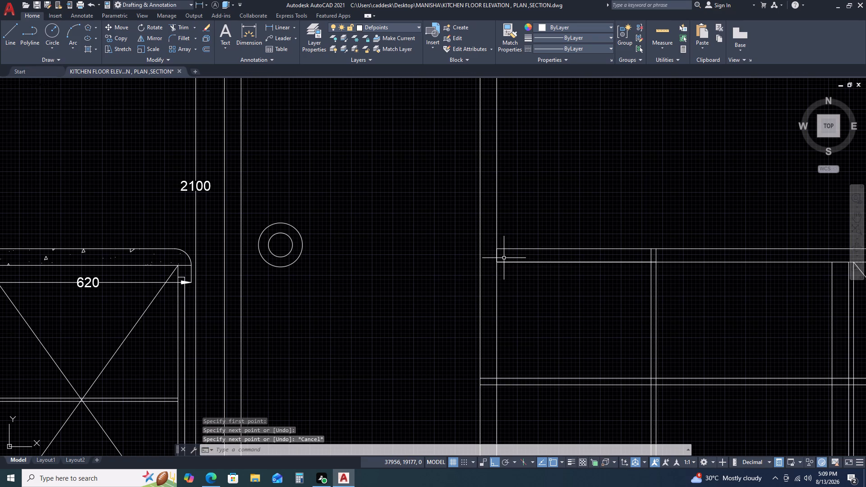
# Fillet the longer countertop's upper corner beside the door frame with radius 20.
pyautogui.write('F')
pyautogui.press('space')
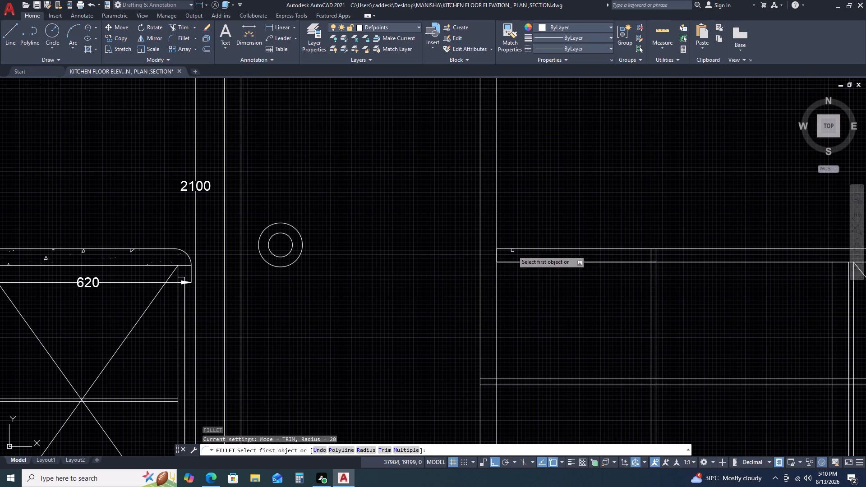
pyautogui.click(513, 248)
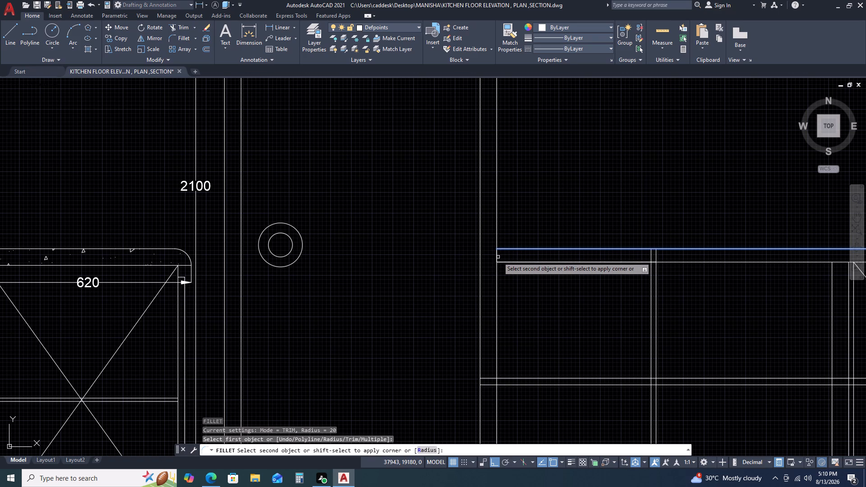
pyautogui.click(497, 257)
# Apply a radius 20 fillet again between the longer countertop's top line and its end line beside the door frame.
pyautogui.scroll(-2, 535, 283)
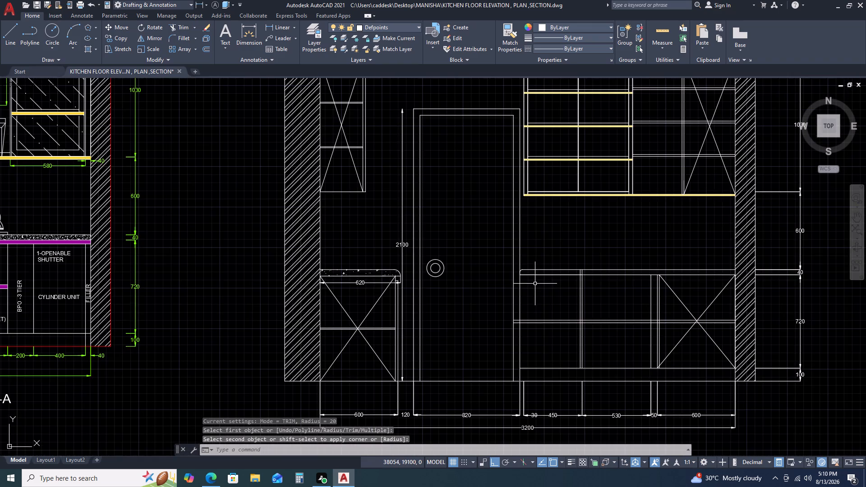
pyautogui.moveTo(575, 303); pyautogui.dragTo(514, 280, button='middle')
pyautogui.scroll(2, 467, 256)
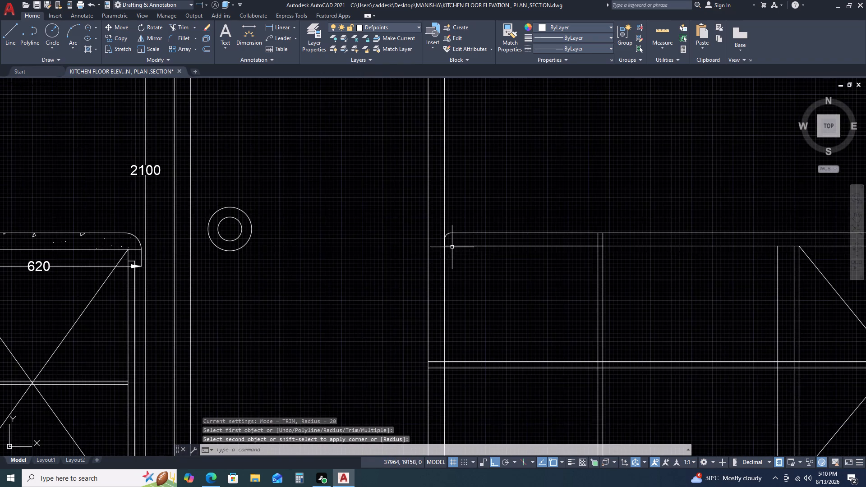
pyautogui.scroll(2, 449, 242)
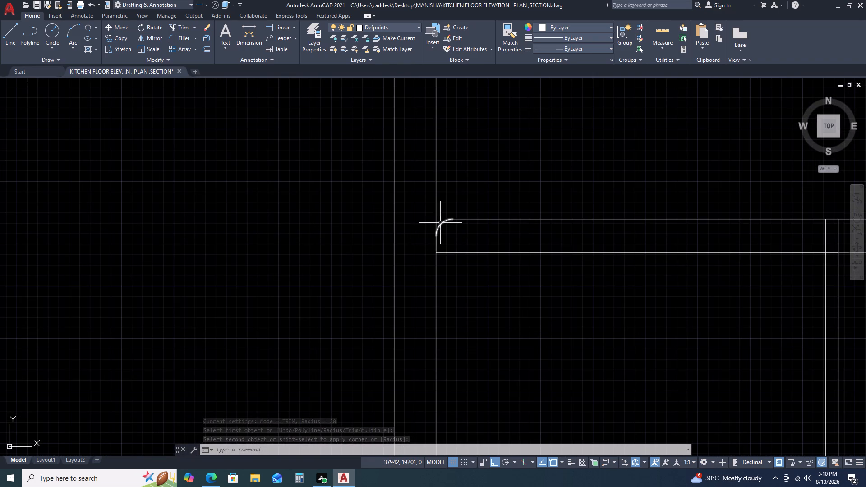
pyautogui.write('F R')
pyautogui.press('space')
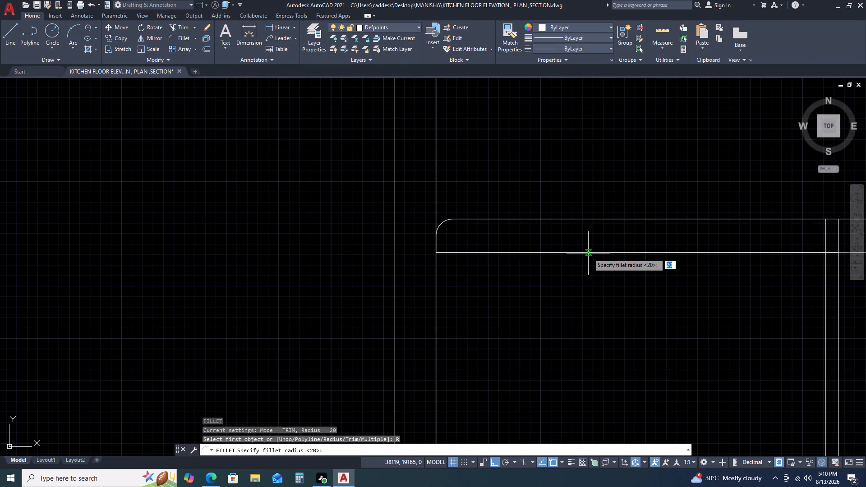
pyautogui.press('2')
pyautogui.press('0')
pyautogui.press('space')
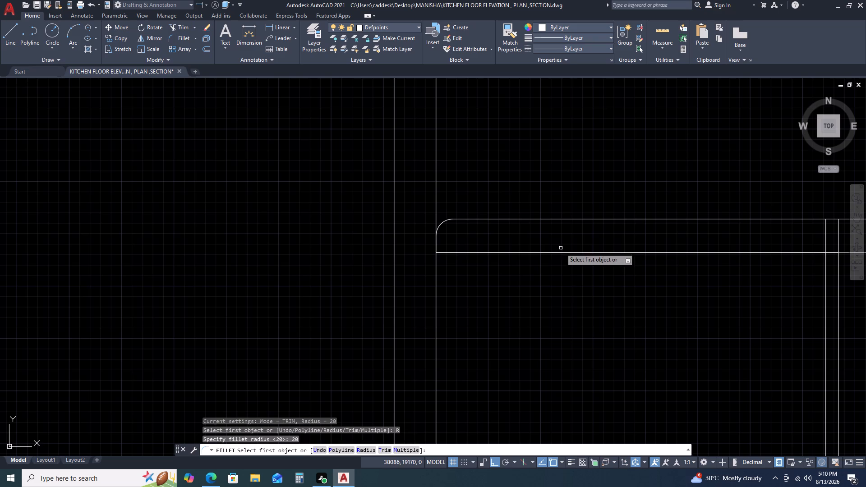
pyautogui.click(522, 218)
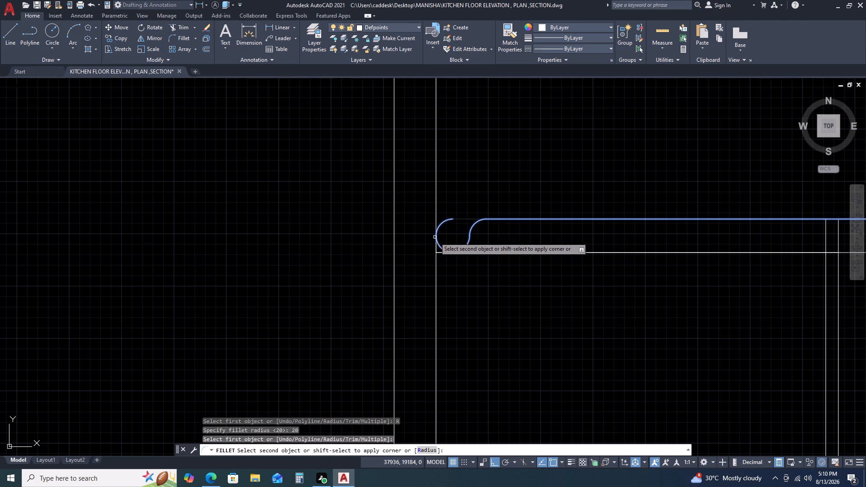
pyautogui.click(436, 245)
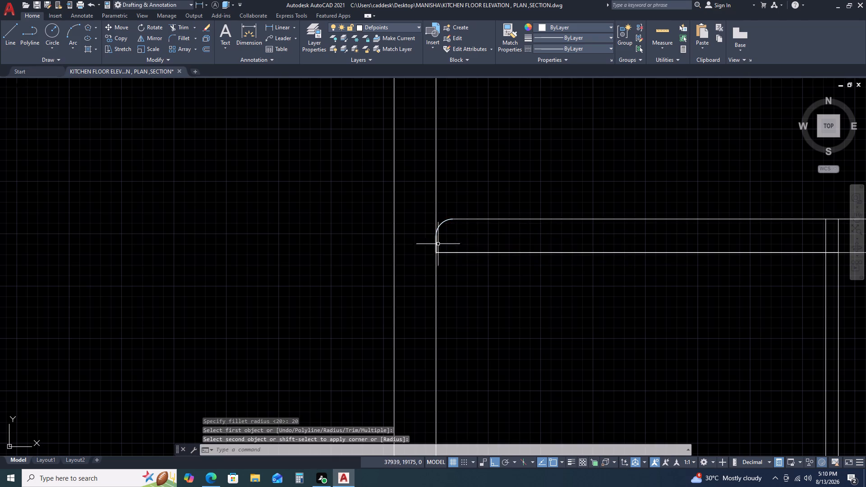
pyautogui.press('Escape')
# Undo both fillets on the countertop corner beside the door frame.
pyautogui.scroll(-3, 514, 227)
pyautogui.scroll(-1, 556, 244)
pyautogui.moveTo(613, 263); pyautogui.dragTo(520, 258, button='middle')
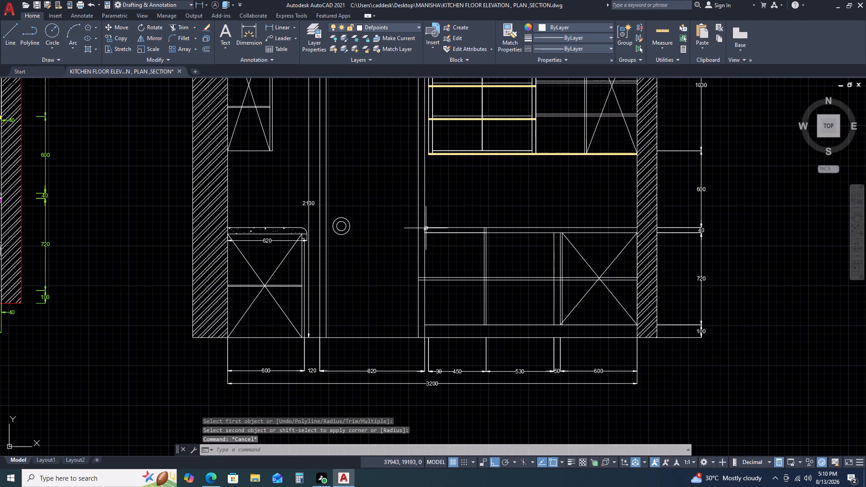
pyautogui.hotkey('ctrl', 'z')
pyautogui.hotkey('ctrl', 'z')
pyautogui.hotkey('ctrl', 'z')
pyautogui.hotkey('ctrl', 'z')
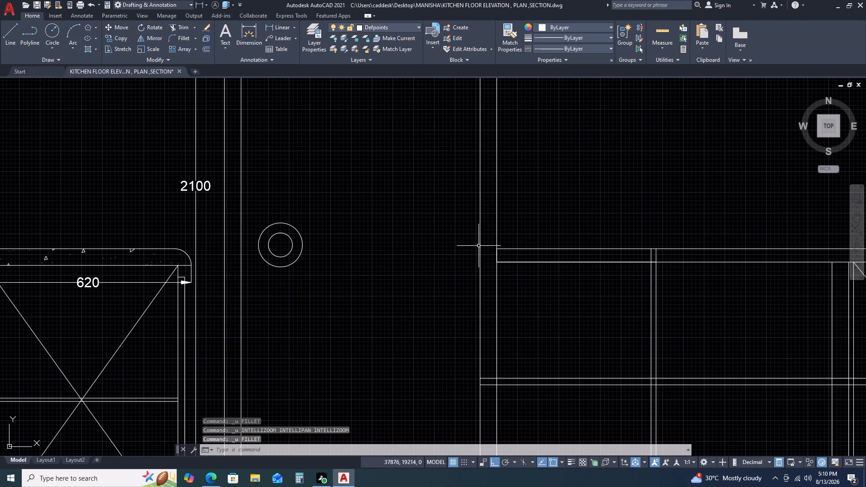
# Round the longer countertop's upper corner beside the door frame with a radius 20 fillet.
pyautogui.write('F')
pyautogui.press('space')
pyautogui.write('R')
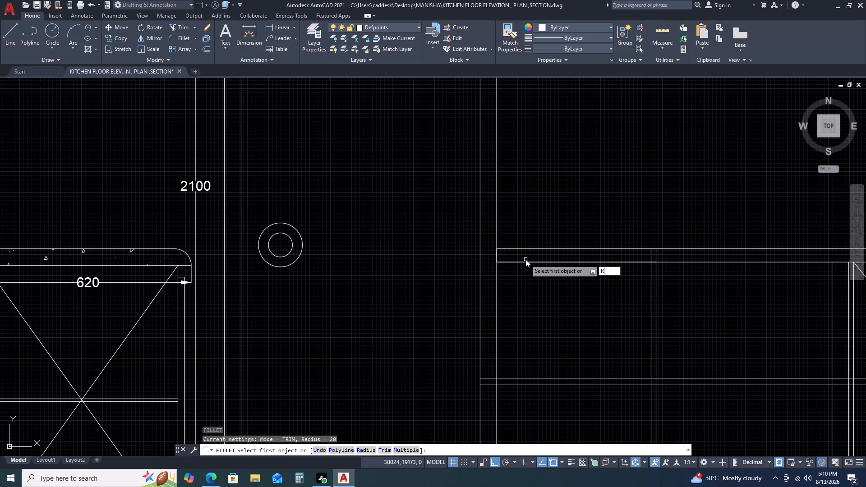
pyautogui.press('space')
pyautogui.press('3')
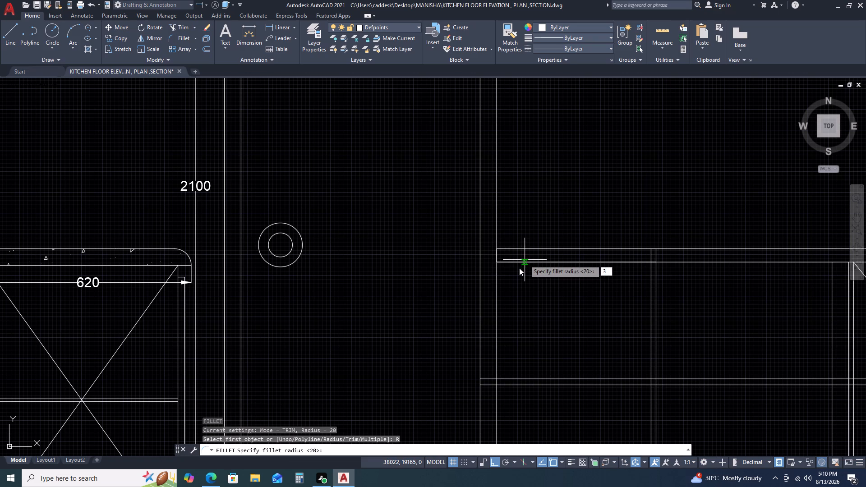
pyautogui.press('BackSpace')
pyautogui.press('2')
pyautogui.press('0')
pyautogui.press('space')
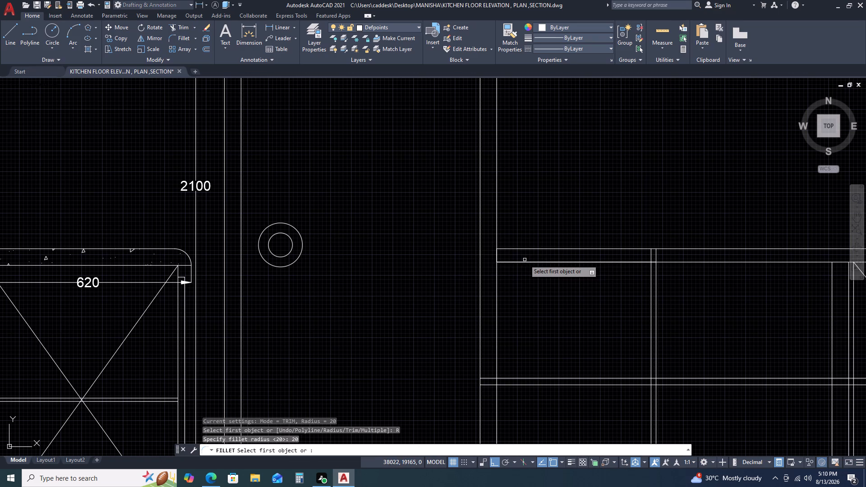
pyautogui.click(517, 247)
pyautogui.click(511, 248)
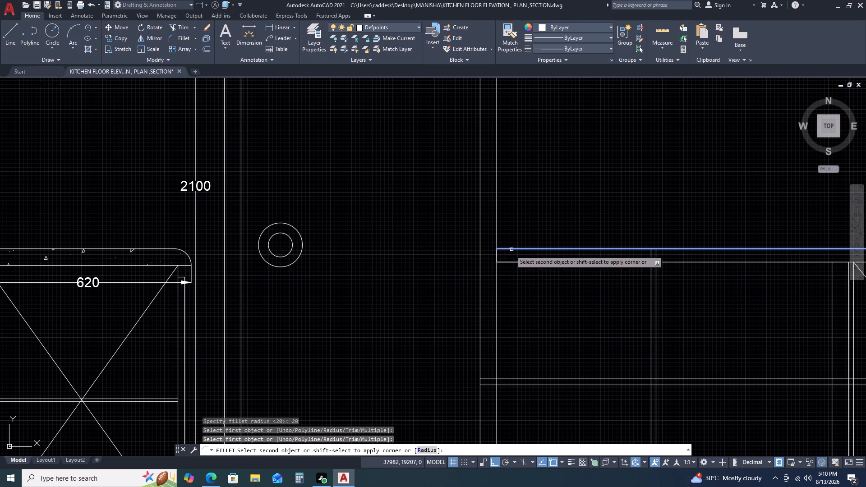
pyautogui.click(497, 260)
# Trim the double division lines between the 450 and 530 dimensions where they cross the countertop's thickness.
pyautogui.scroll(-2, 525, 228)
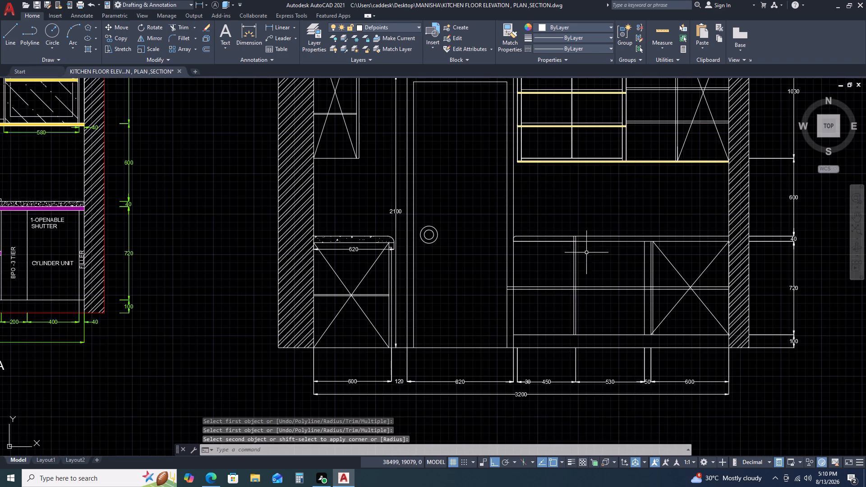
pyautogui.moveTo(595, 266); pyautogui.dragTo(526, 241, button='middle')
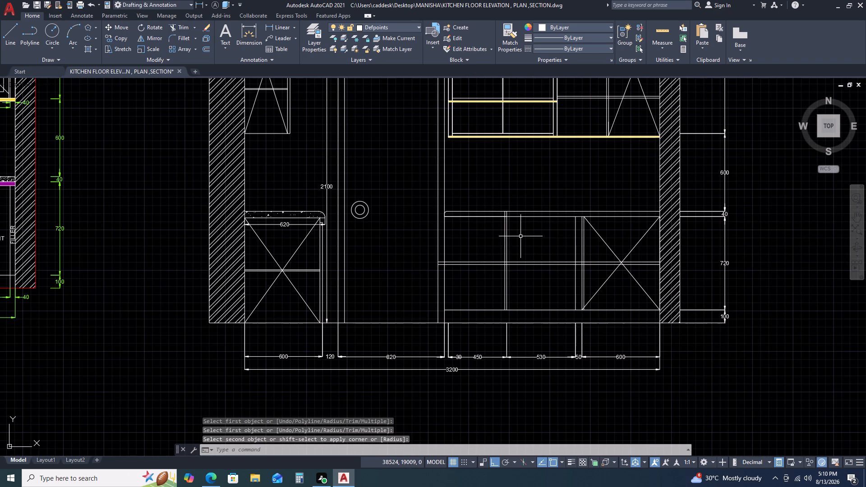
pyautogui.press('t')
pyautogui.press('r')
pyautogui.press('space')
pyautogui.scroll(1, 506, 218)
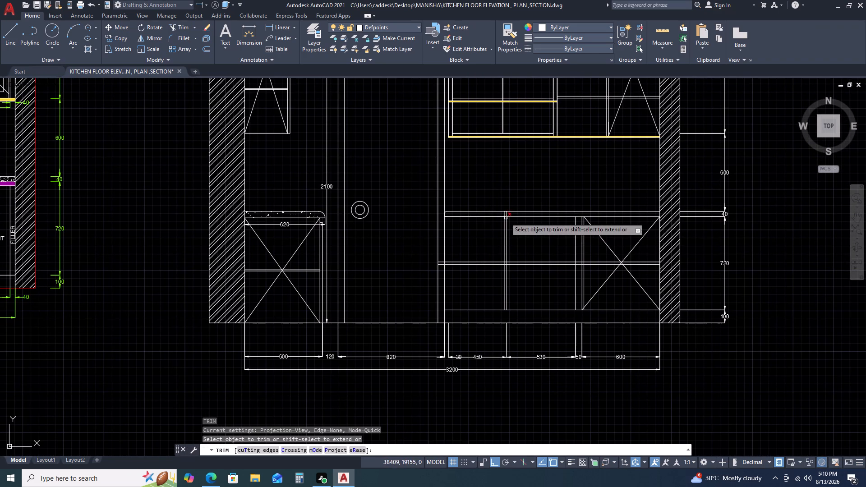
pyautogui.scroll(1, 506, 218)
pyautogui.click(516, 205)
pyautogui.click(477, 209)
pyautogui.press('Escape')
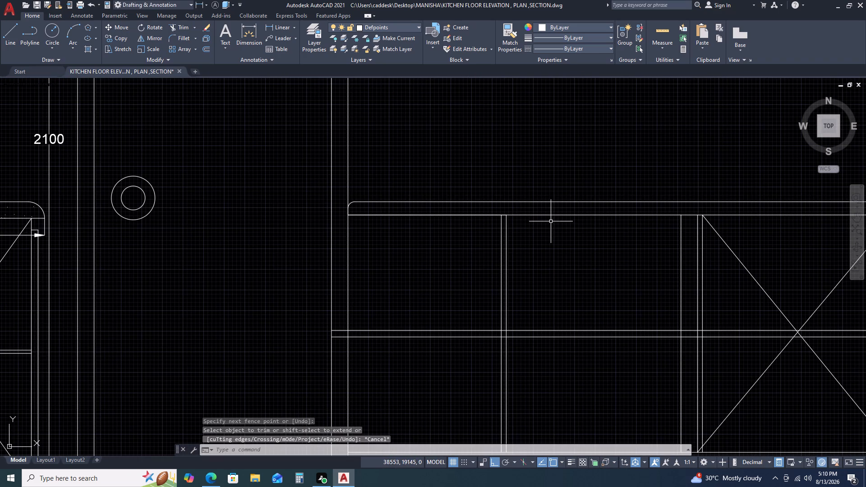
# Hatch the longer countertop's thickness with the solid yellow fill.
pyautogui.press('h')
pyautogui.press('space')
pyautogui.click(520, 208)
pyautogui.press('Escape')
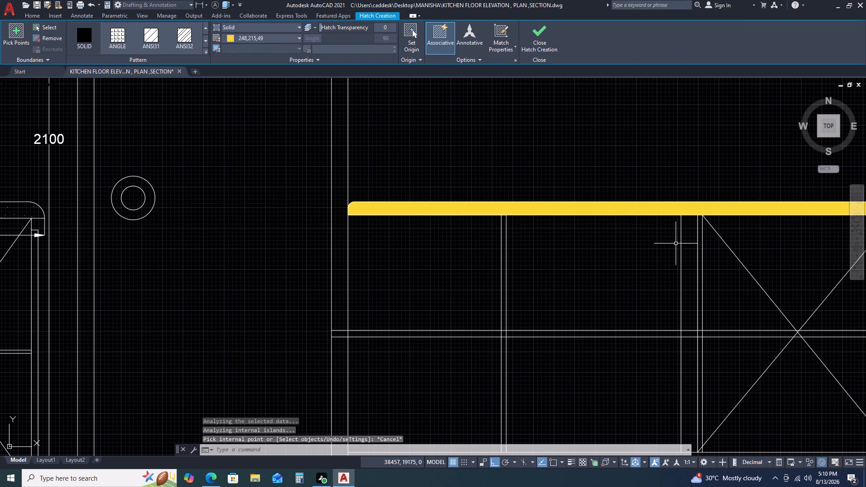
# Match the longer countertop's hatch to the concrete hatch of the beam above the hatched wall beside the louvers.
pyautogui.write('MA')
pyautogui.press('space')
pyautogui.scroll(-5, 610, 267)
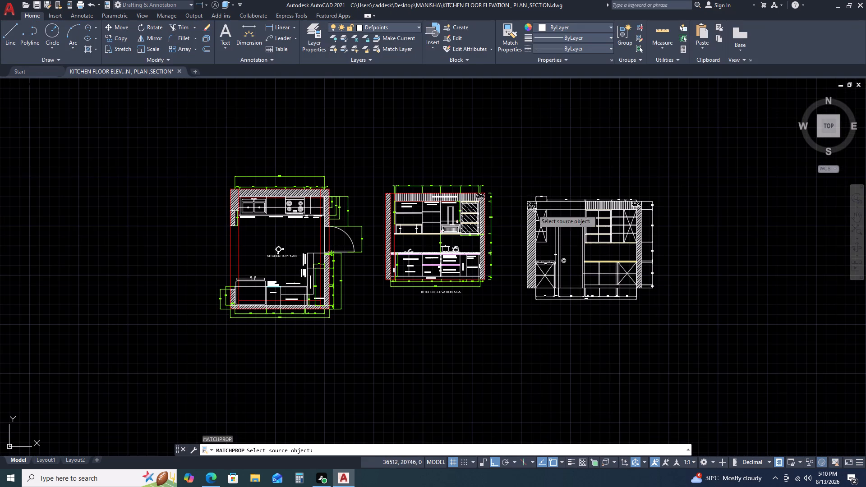
pyautogui.scroll(3, 635, 202)
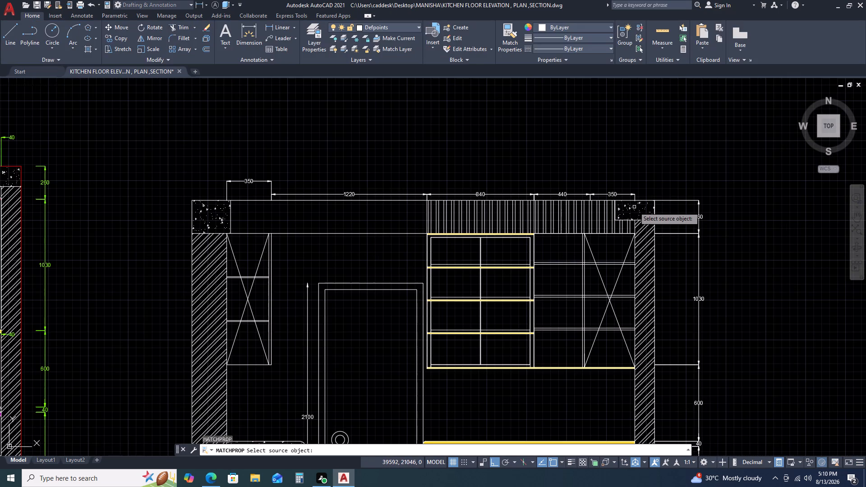
pyautogui.click(634, 207)
pyautogui.click(625, 211)
pyautogui.scroll(-4, 551, 271)
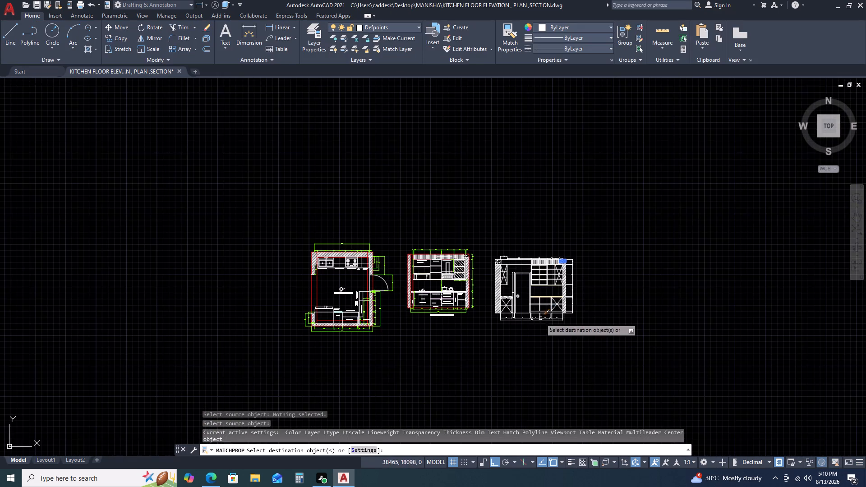
pyautogui.scroll(2, 549, 293)
pyautogui.scroll(2, 534, 336)
pyautogui.scroll(4, 541, 265)
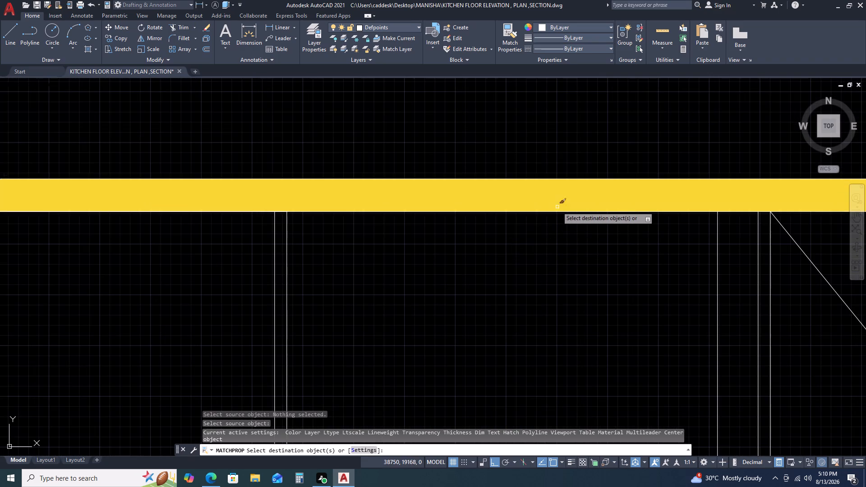
pyautogui.click(558, 204)
pyautogui.press('Escape')
# Offset the countertop's underside line over the base-cabinet compartment beside the door down by 15.
pyautogui.scroll(-5, 650, 252)
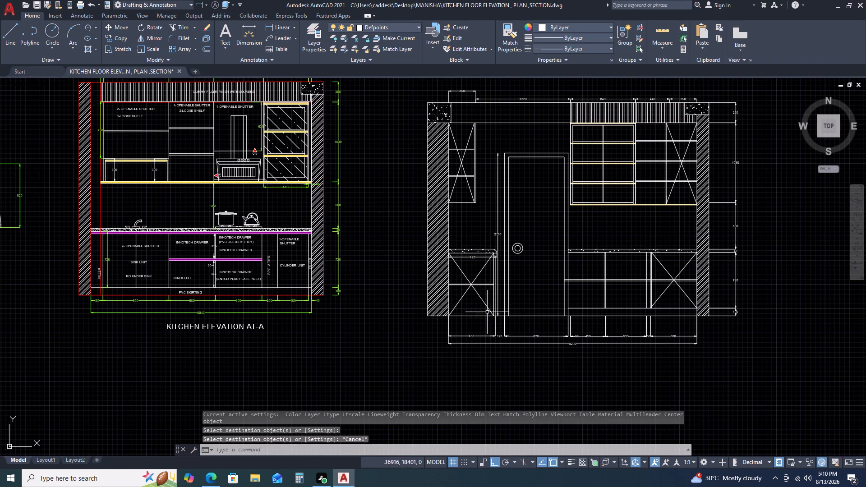
pyautogui.scroll(2, 599, 258)
pyautogui.click(588, 243)
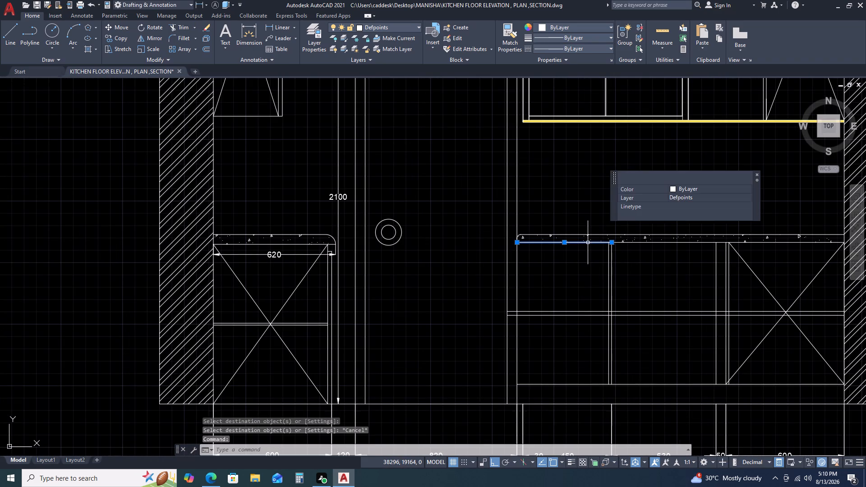
pyautogui.press('o')
pyautogui.press('space')
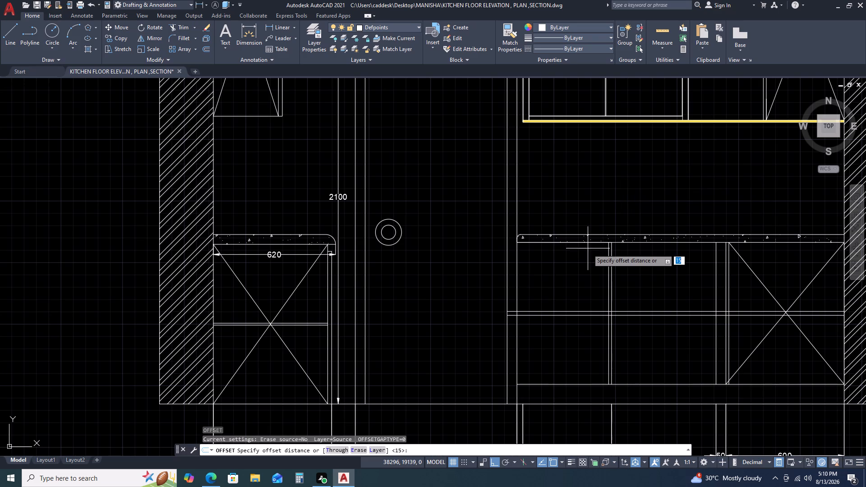
pyautogui.write('15')
pyautogui.press('space')
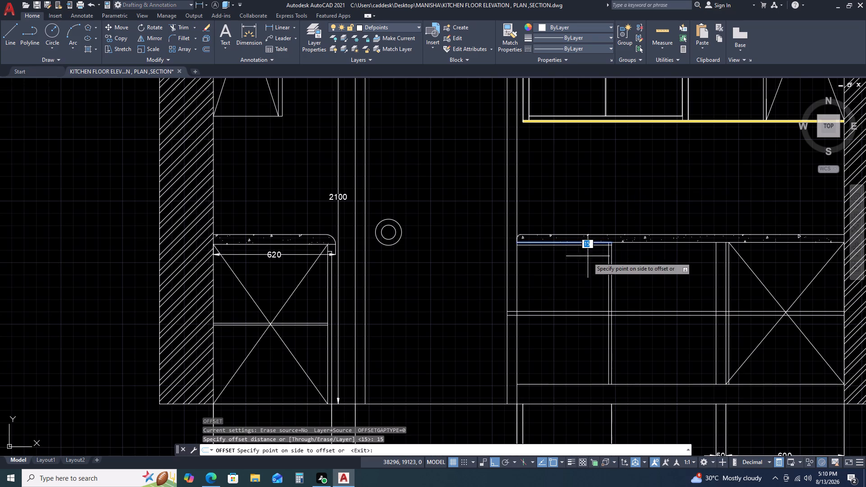
pyautogui.click(594, 278)
pyautogui.press('Escape')
# Join the offset line and the door-side division line into a sharp corner with a radius 0 fillet.
pyautogui.write('F')
pyautogui.press('space')
pyautogui.write('R')
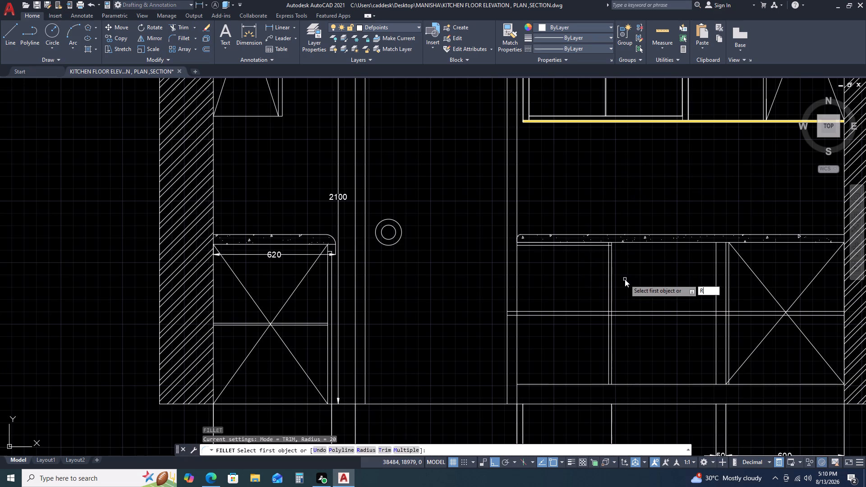
pyautogui.press('space')
pyautogui.write('0')
pyautogui.press('space')
pyautogui.scroll(1, 614, 246)
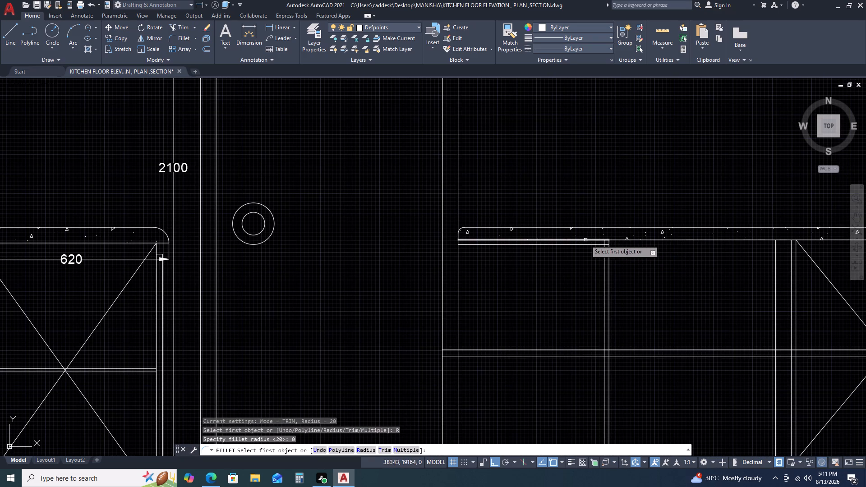
pyautogui.click(585, 246)
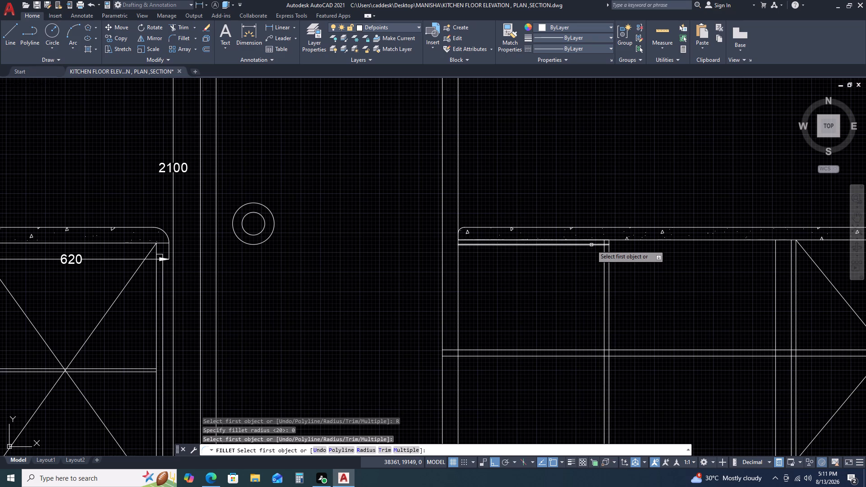
pyautogui.click(591, 245)
pyautogui.click(604, 264)
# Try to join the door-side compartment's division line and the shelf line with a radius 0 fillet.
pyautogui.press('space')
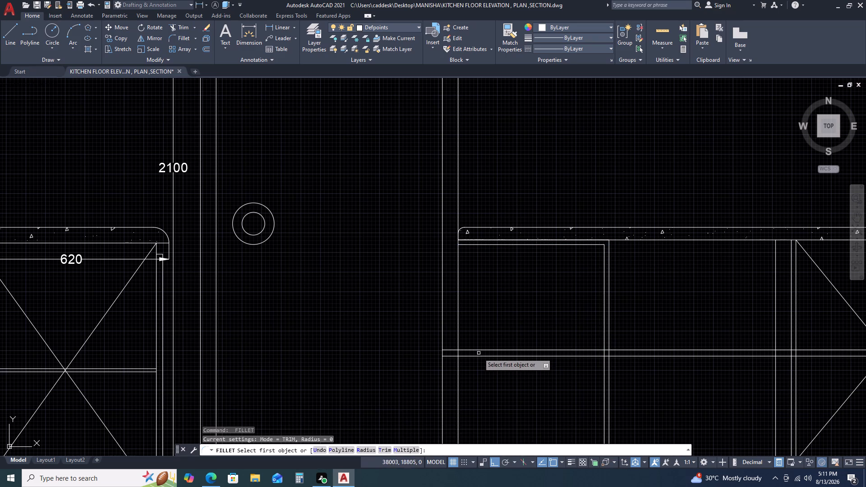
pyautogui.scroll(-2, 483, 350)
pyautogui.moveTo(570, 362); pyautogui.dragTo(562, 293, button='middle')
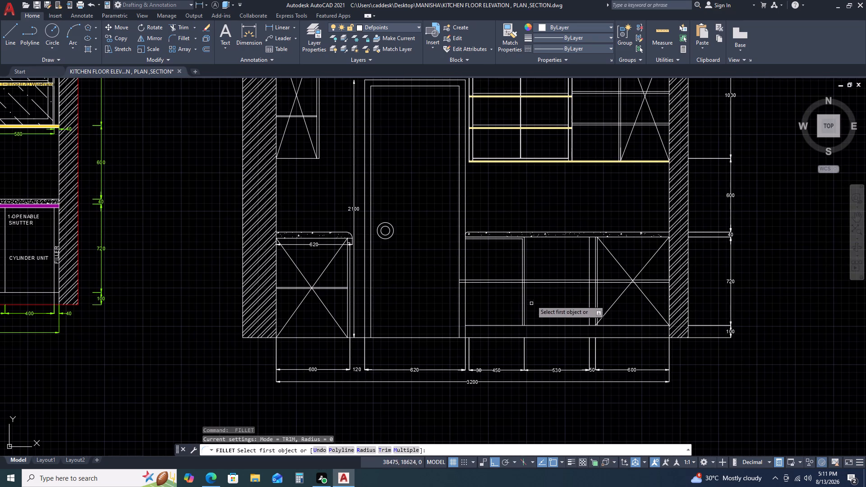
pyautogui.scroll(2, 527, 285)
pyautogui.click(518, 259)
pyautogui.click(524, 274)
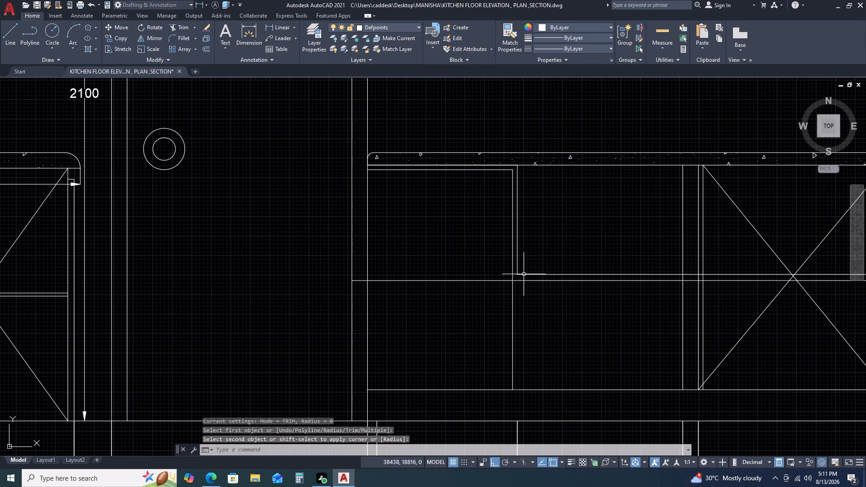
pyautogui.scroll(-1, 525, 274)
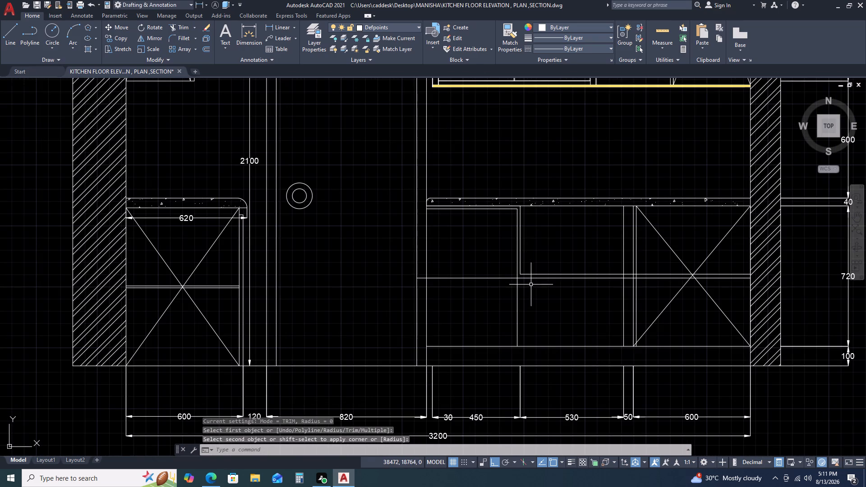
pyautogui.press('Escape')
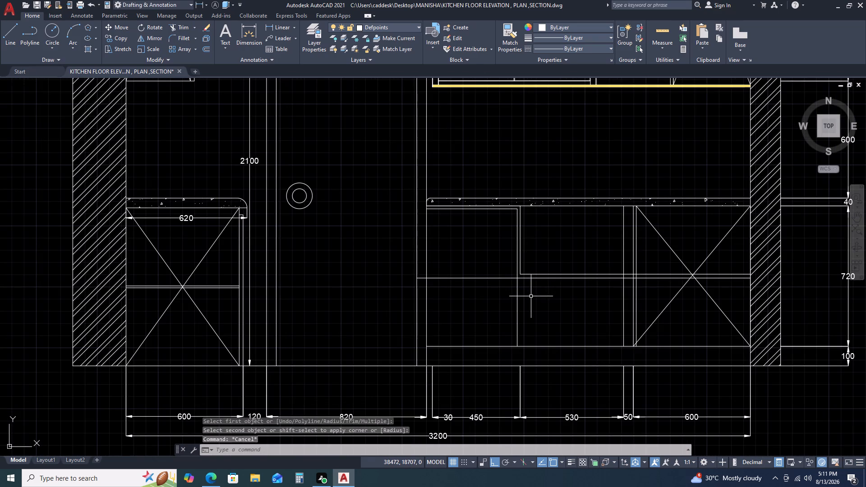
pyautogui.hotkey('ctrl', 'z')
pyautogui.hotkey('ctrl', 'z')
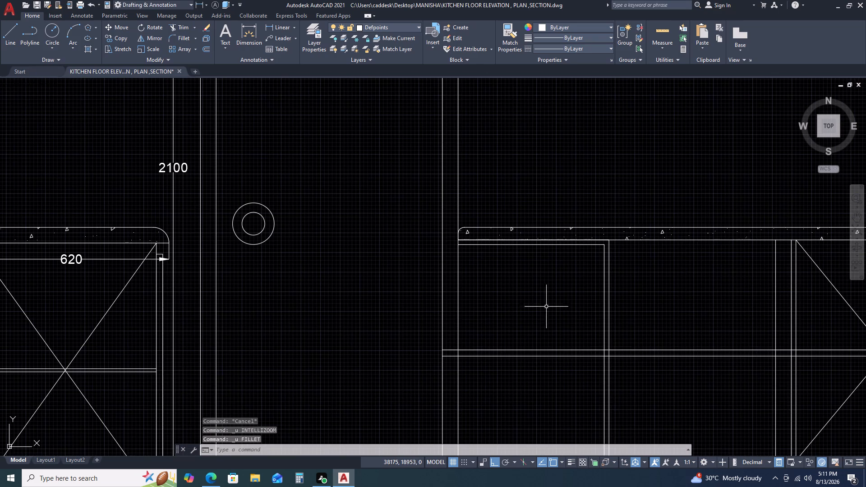
# Trim the overlapping segments where the horizontal shelf lines cross the double division lines of the base-cabinet compartment beside the door.
pyautogui.press('t')
pyautogui.press('r')
pyautogui.press('space')
pyautogui.scroll(1, 607, 356)
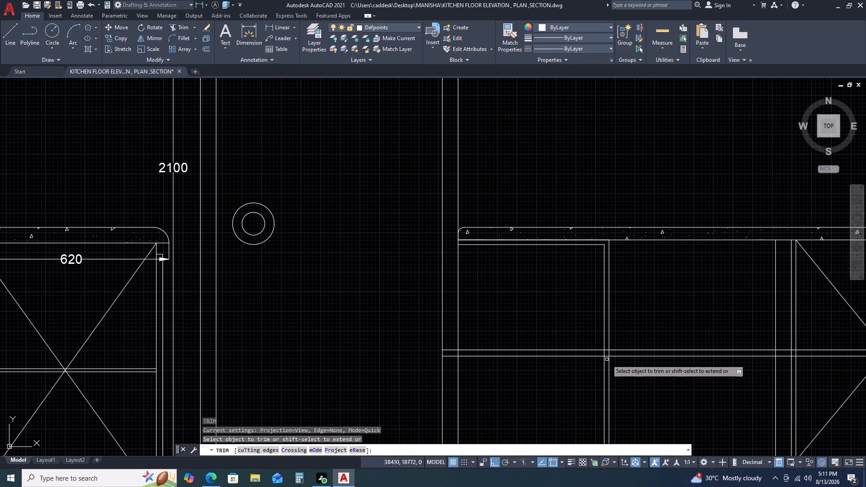
pyautogui.scroll(1, 607, 358)
pyautogui.click(616, 355)
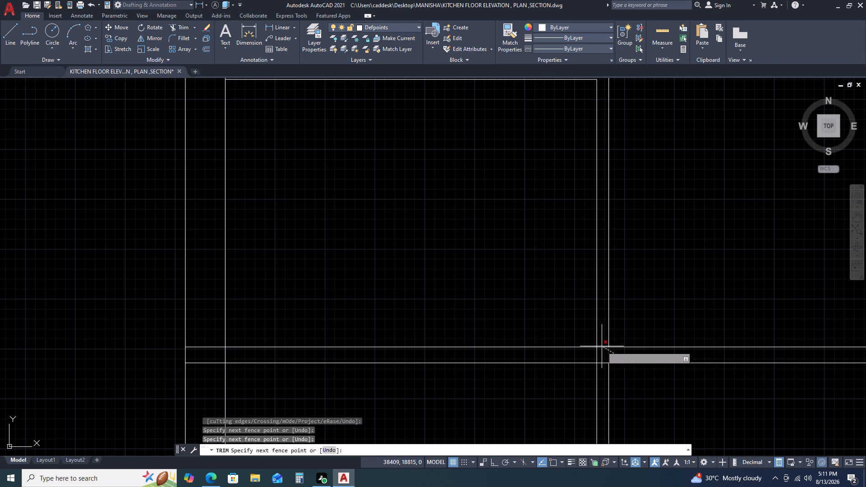
pyautogui.click(602, 346)
pyautogui.click(605, 364)
pyautogui.scroll(-2, 548, 303)
pyautogui.scroll(-2, 592, 334)
pyautogui.moveTo(662, 326); pyautogui.dragTo(657, 295, button='middle')
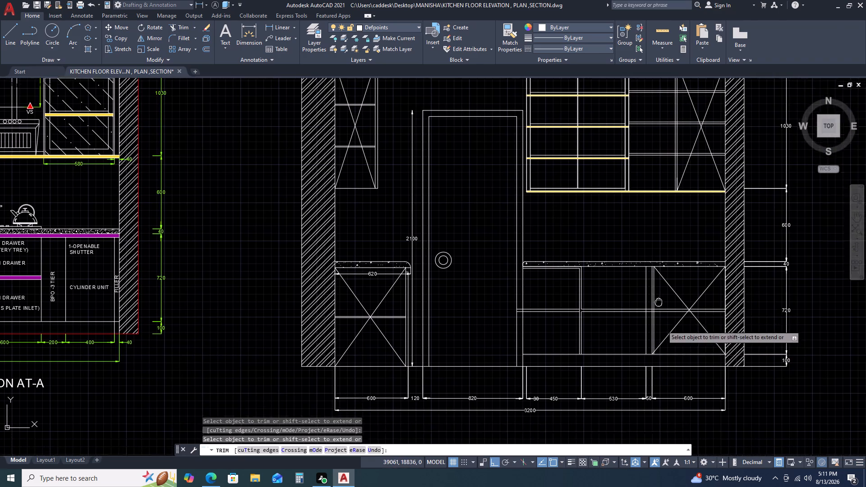
pyautogui.moveTo(657, 295); pyautogui.dragTo(651, 275, button='middle')
pyautogui.press('Escape')
# Draw a vertical line 705 long on the compartment's door-side edge, from the offset top line down to the plinth.
pyautogui.scroll(2, 515, 280)
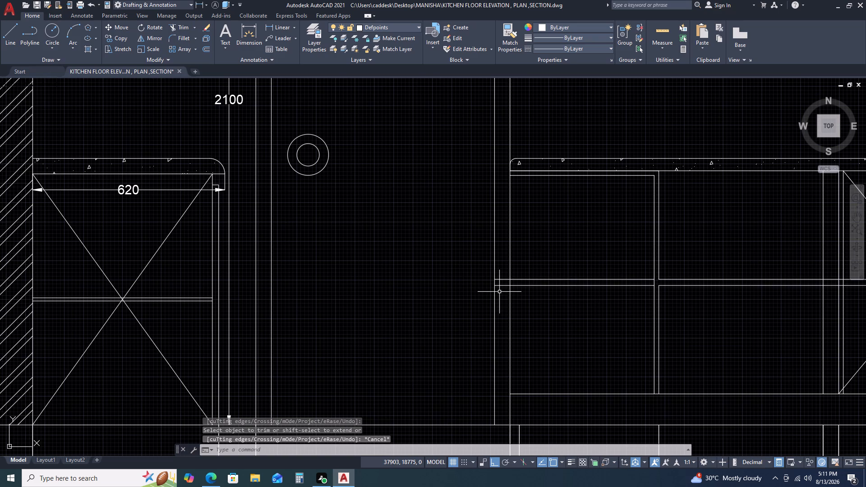
pyautogui.click(540, 243)
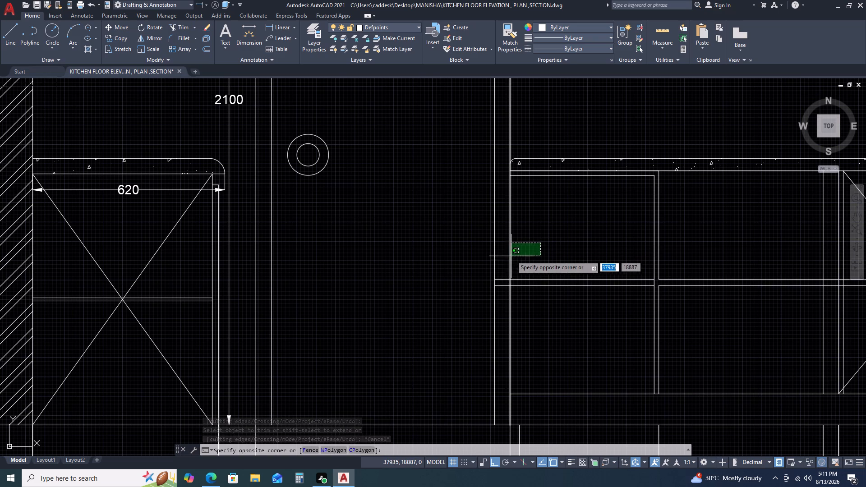
pyautogui.press('Escape')
pyautogui.write('L')
pyautogui.press('space')
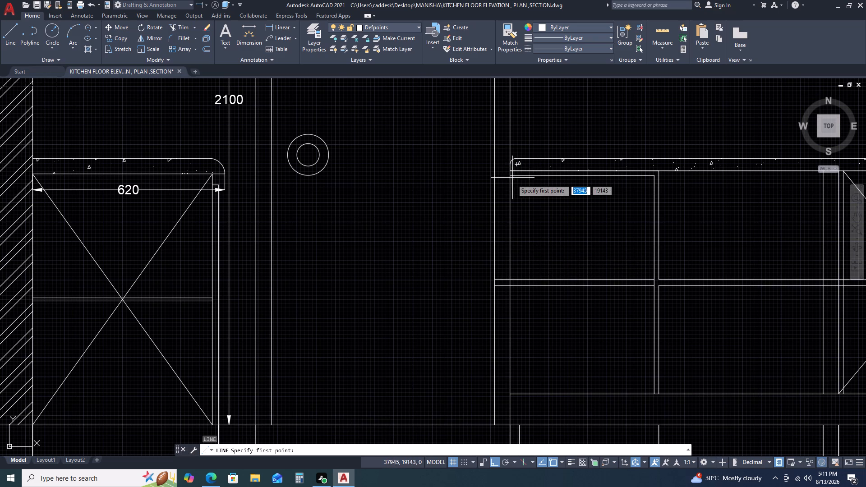
pyautogui.click(512, 175)
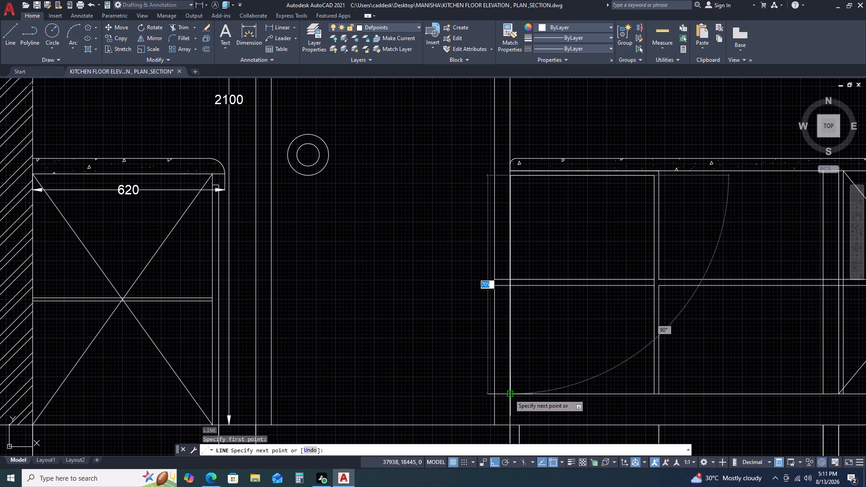
pyautogui.click(509, 394)
pyautogui.press('Escape')
# Offset the new edge line 15 into the compartment and erase the original line.
pyautogui.click(509, 348)
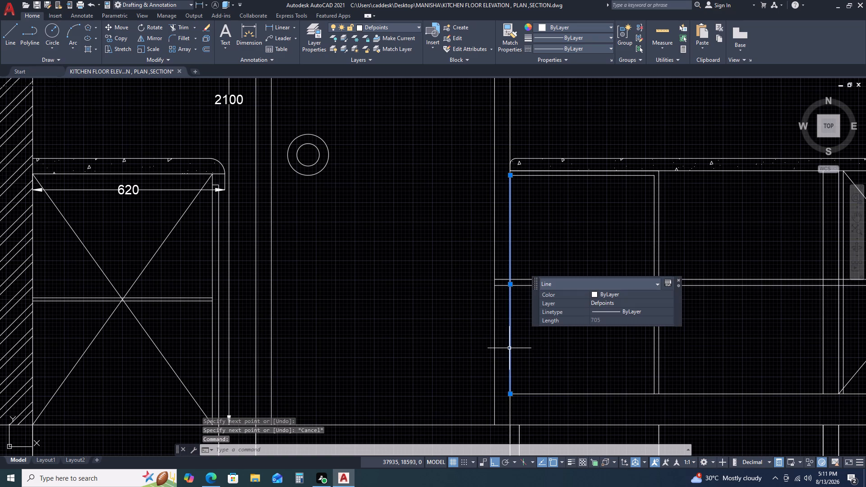
pyautogui.write('O 15')
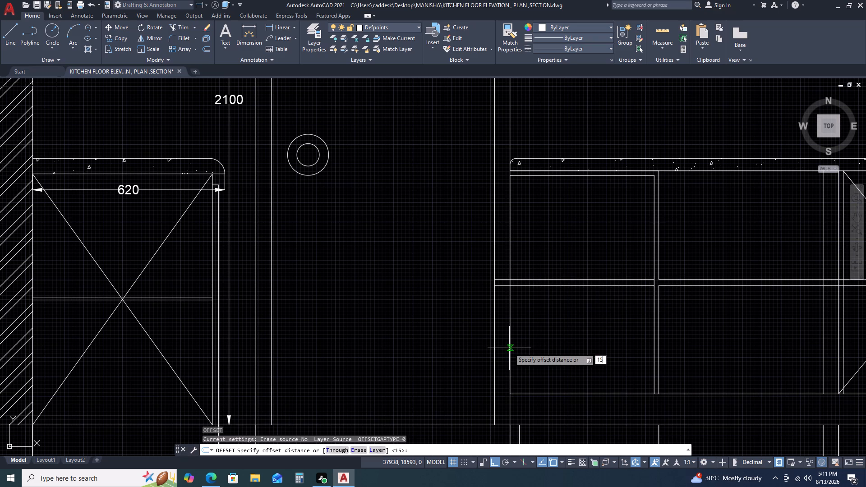
pyautogui.press('space')
pyautogui.click(553, 345)
pyautogui.press('Escape')
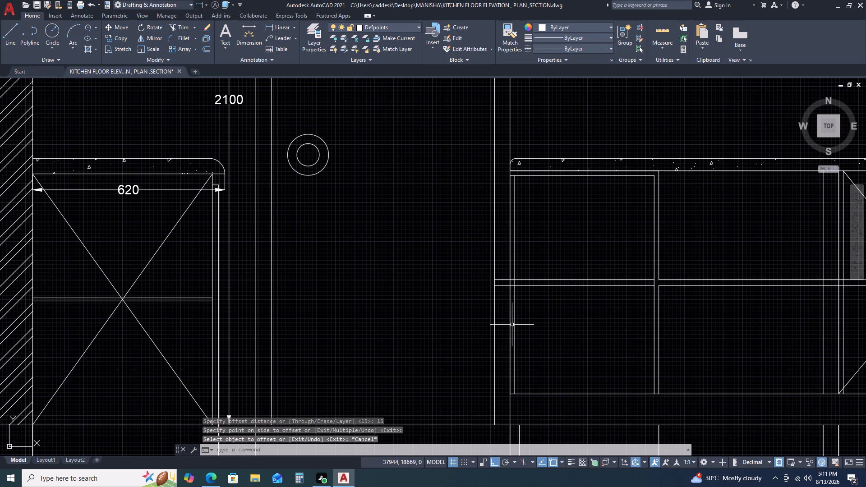
pyautogui.click(511, 320)
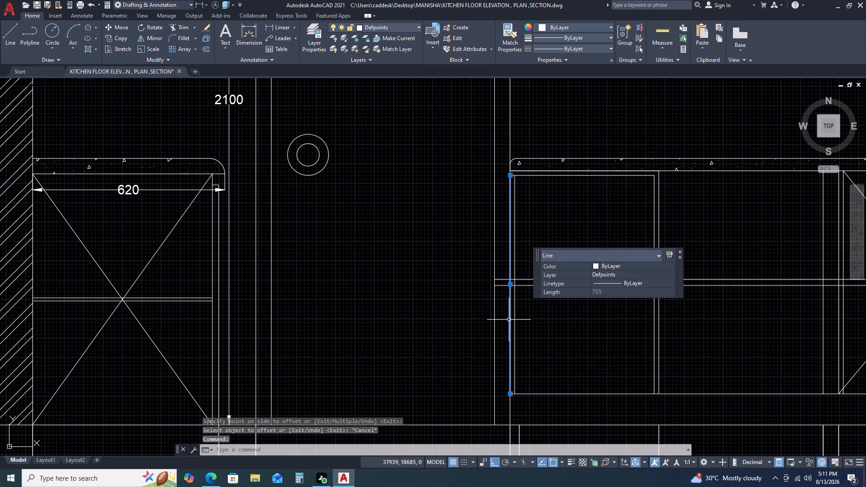
pyautogui.press('Delete')
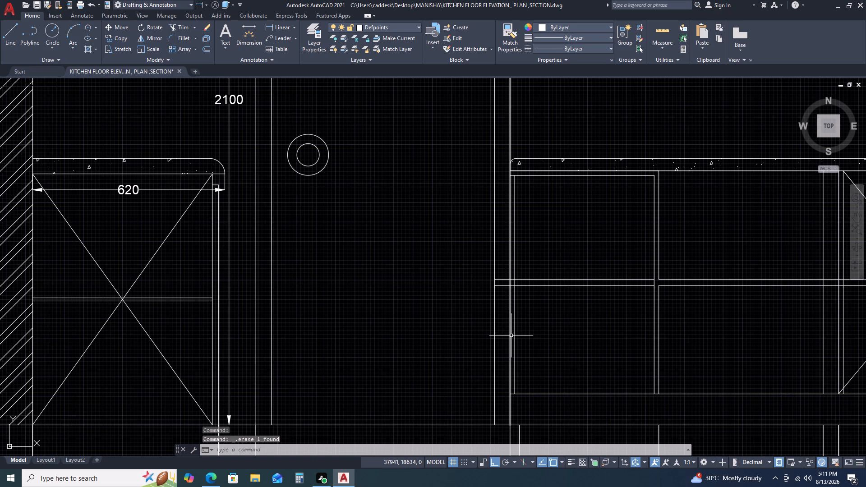
# Trim the shelf lines protruding toward the door frame and the overlapping segments at the compartment's 15-thick door-side panel.
pyautogui.write('TR')
pyautogui.press('space')
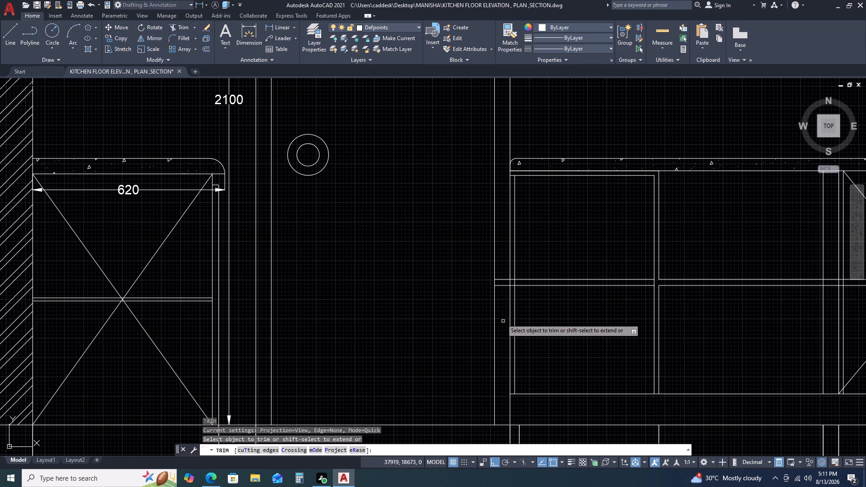
pyautogui.click(503, 269)
pyautogui.click(506, 311)
pyautogui.scroll(2, 511, 282)
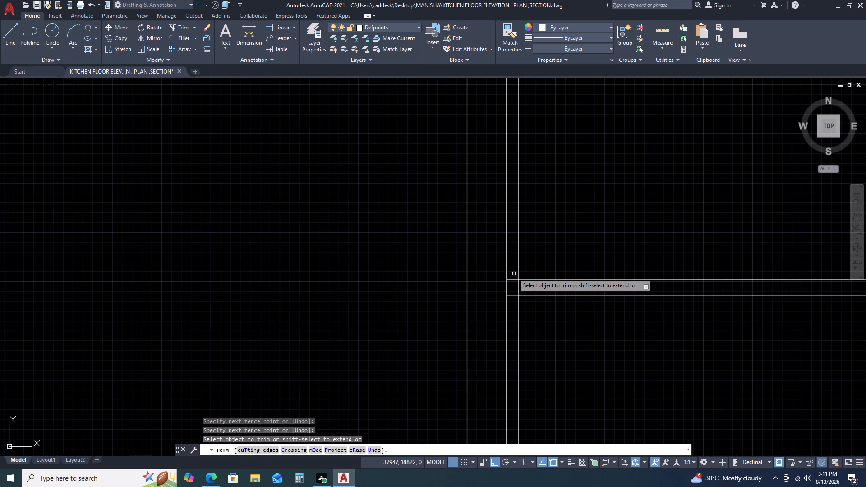
pyautogui.click(514, 274)
pyautogui.click(521, 287)
pyautogui.moveTo(516, 288); pyautogui.dragTo(514, 292)
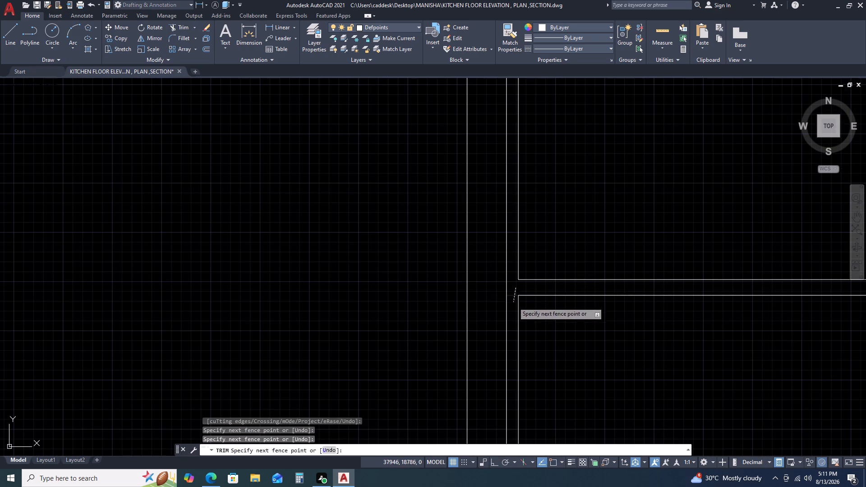
pyautogui.click(513, 302)
pyautogui.press('Escape')
# Erase the two horizontal shelf lines inside the base-cabinet compartment beside the door.
pyautogui.scroll(-3, 491, 299)
pyautogui.moveTo(572, 351); pyautogui.dragTo(577, 296, button='middle')
pyautogui.middleClick(577, 293)
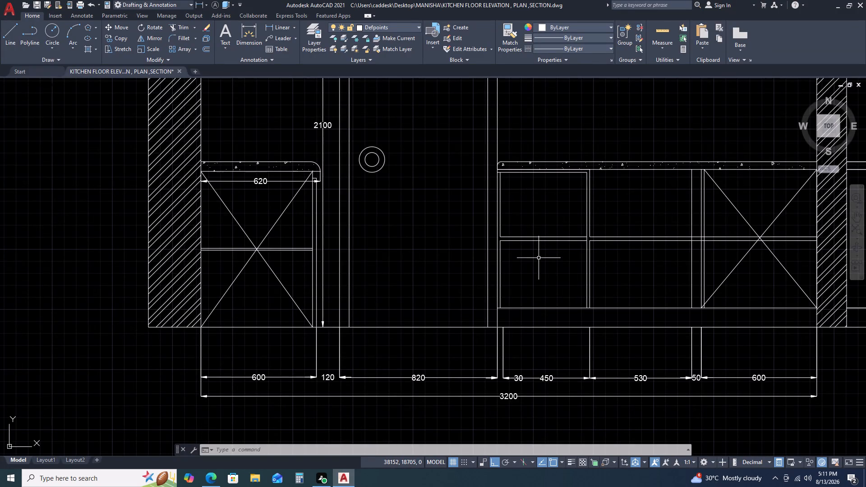
pyautogui.click(552, 227)
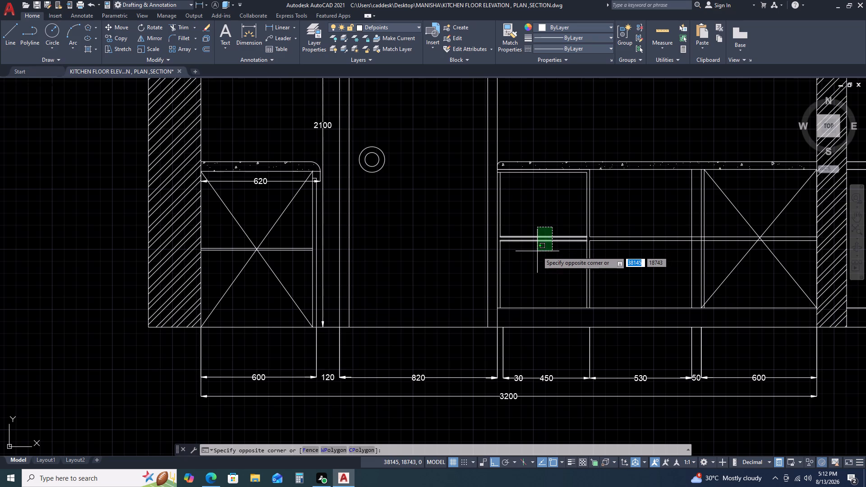
pyautogui.click(537, 251)
pyautogui.press('Delete')
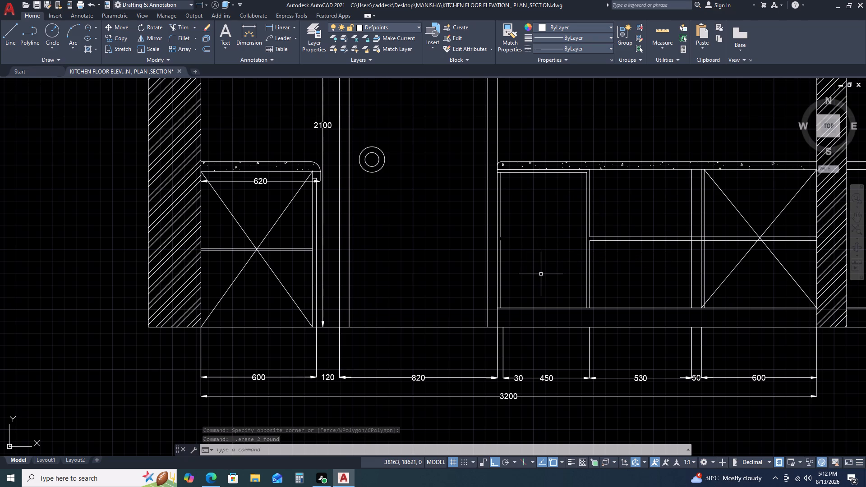
# Draw a horizontal line across the upper part of the compartment, between its door-side panel and division line.
pyautogui.press('l')
pyautogui.press('space')
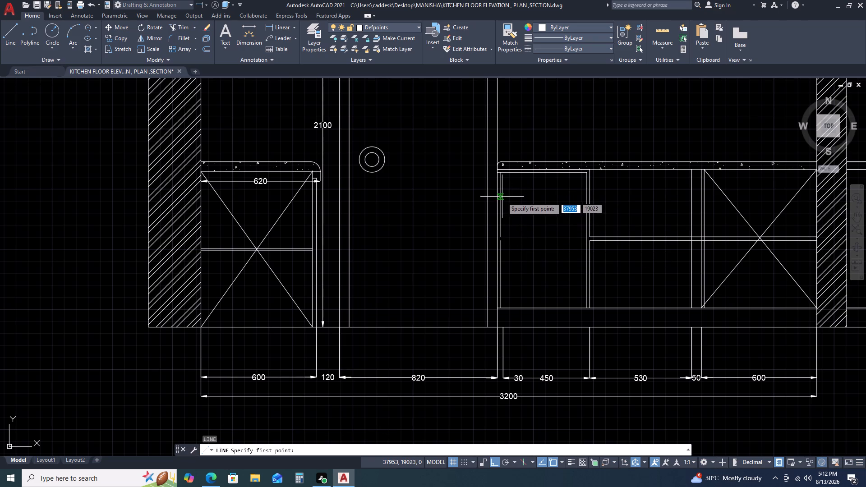
pyautogui.click(501, 198)
pyautogui.click(588, 198)
pyautogui.press('Escape')
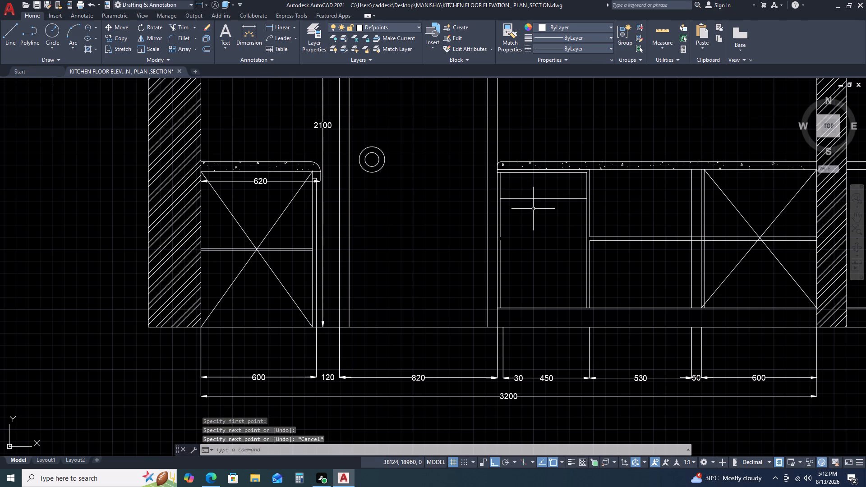
# Draw a drawer outline about 156 deep below the horizontal line, with its sides inset 10 from both compartment panels.
pyautogui.press('space')
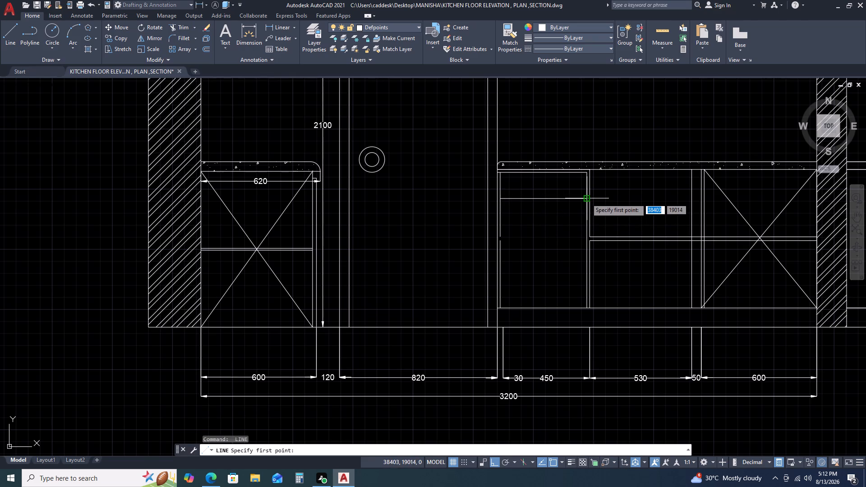
pyautogui.click(586, 198)
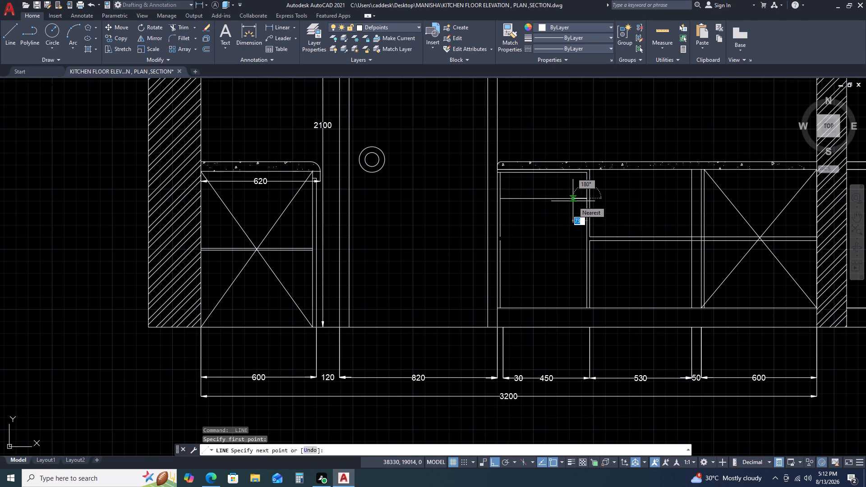
pyautogui.press('1')
pyautogui.press('0')
pyautogui.press('space')
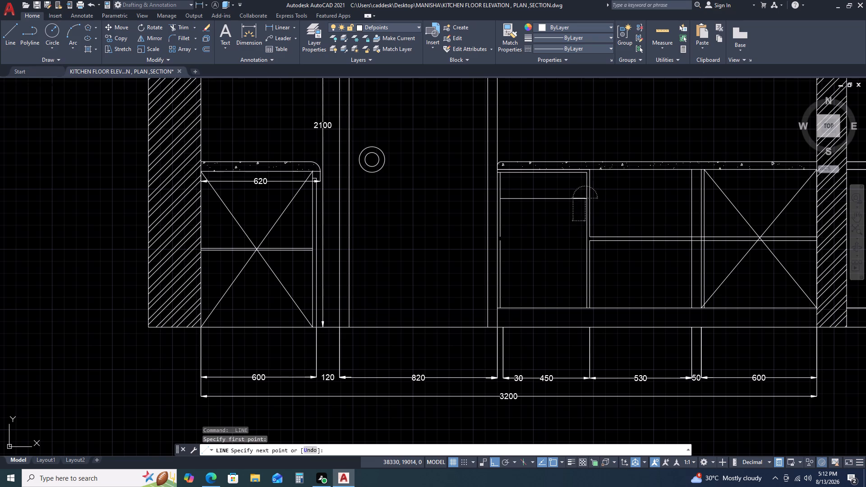
pyautogui.scroll(2, 583, 239)
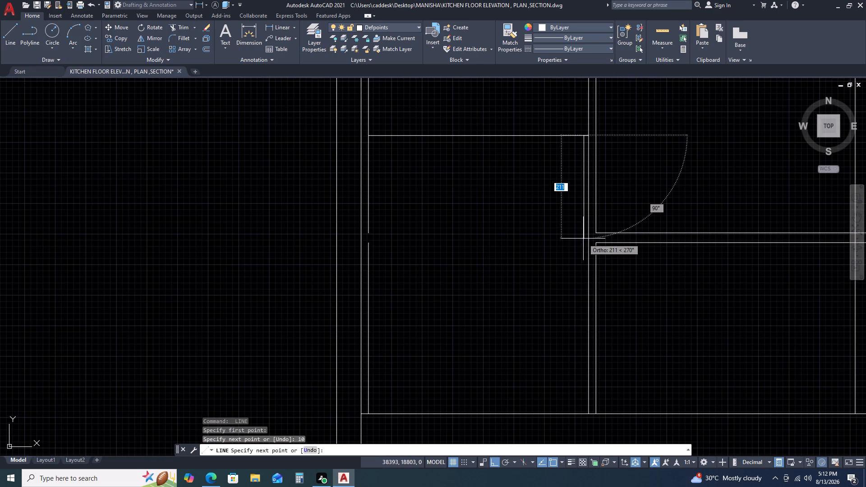
pyautogui.click(583, 212)
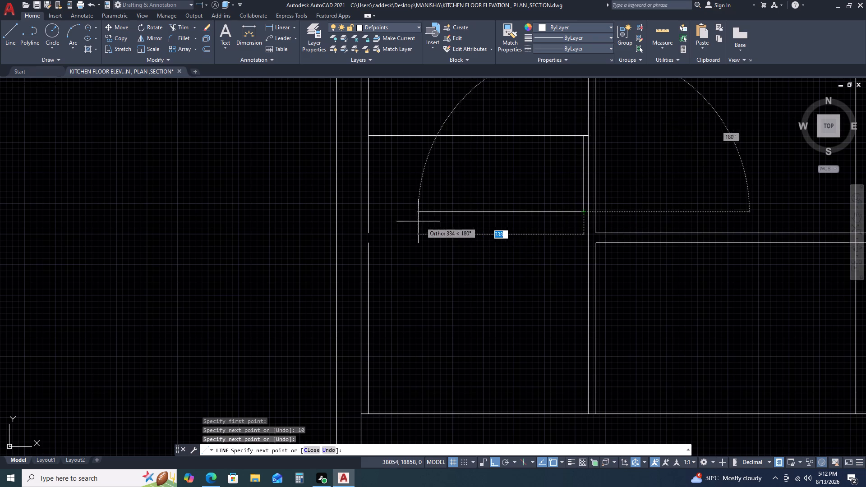
pyautogui.click(367, 210)
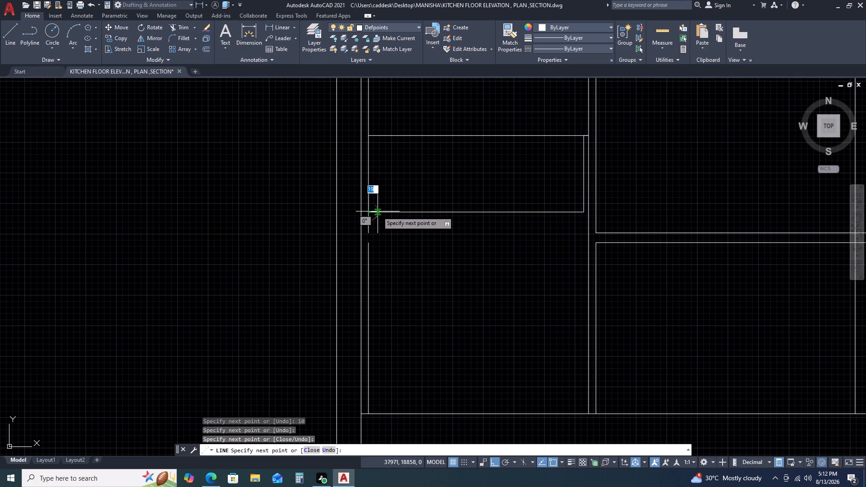
pyautogui.press('1')
pyautogui.write('0')
pyautogui.press('space')
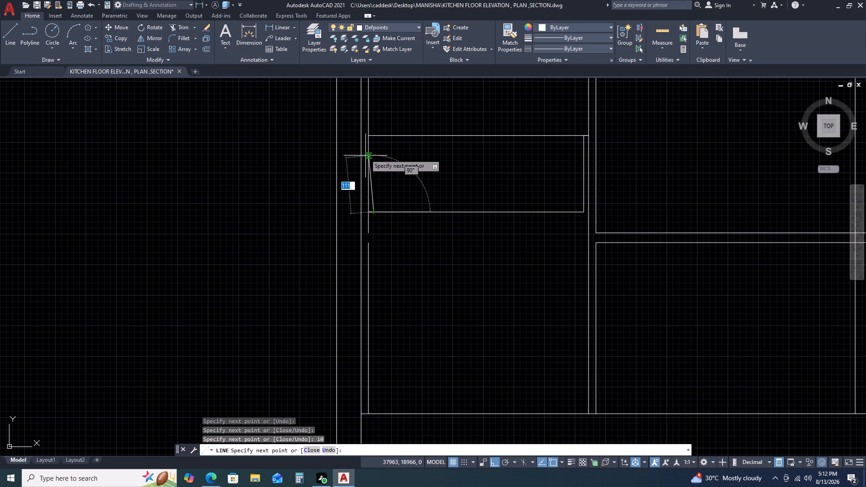
pyautogui.click(372, 135)
pyautogui.press('Escape')
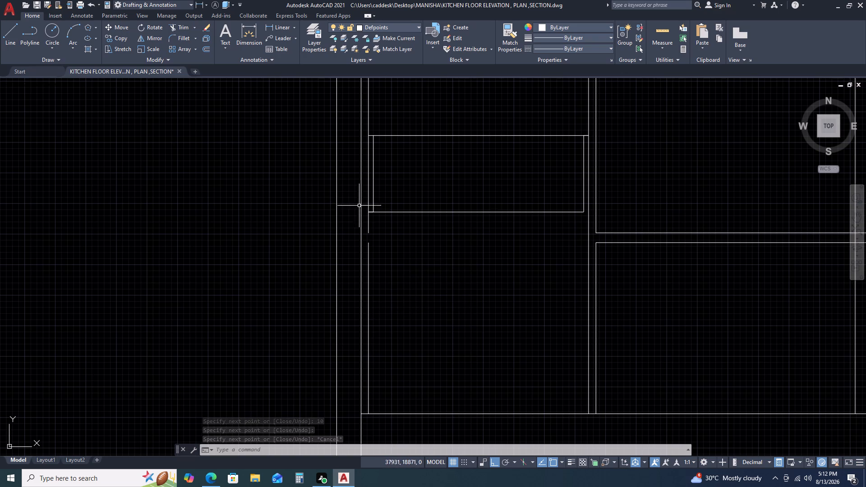
# Trim the line segment that crosses the gap at the drawer outline's lower door-side corner.
pyautogui.write('TR')
pyautogui.press('space')
pyautogui.scroll(2, 373, 213)
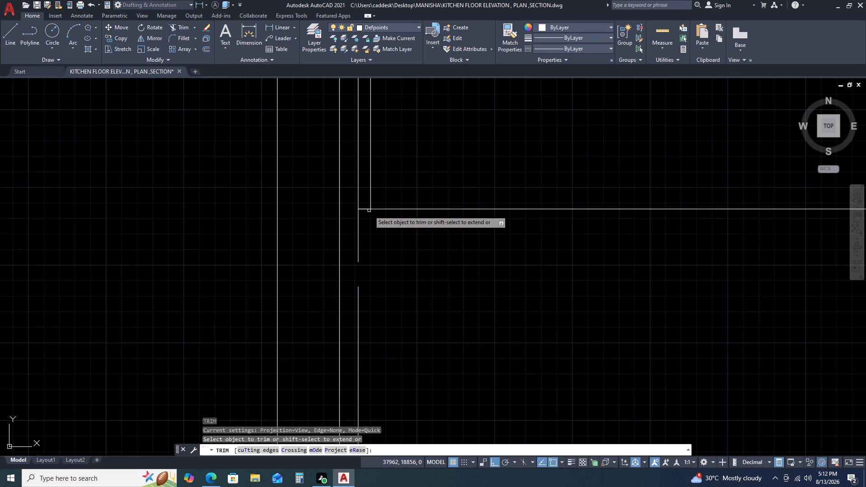
pyautogui.click(368, 208)
pyautogui.click(366, 209)
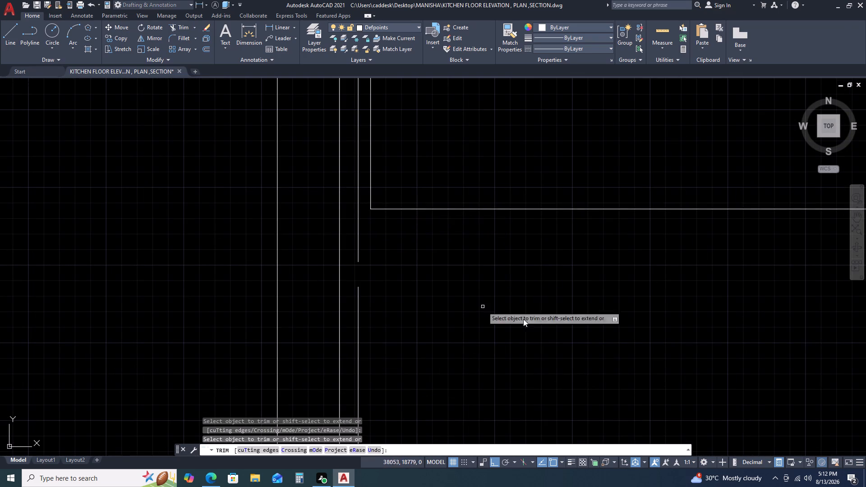
pyautogui.scroll(-4, 673, 337)
pyautogui.scroll(3, 707, 318)
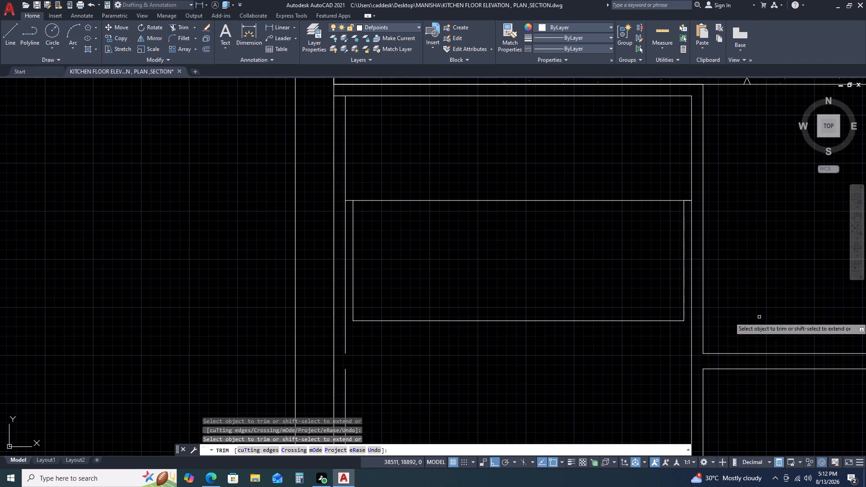
pyautogui.press('Escape')
# Fillet both bottom corners of the drawer outline with a radius of 50.
pyautogui.scroll(-3, 636, 308)
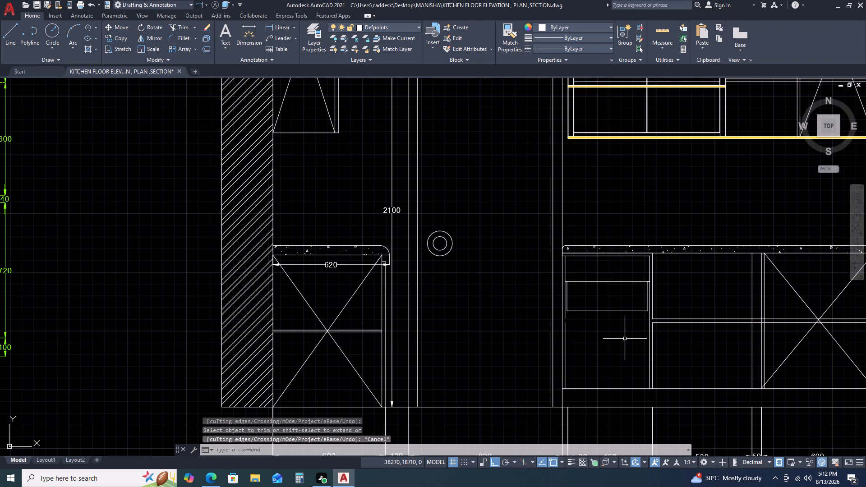
pyautogui.press('f')
pyautogui.press('space')
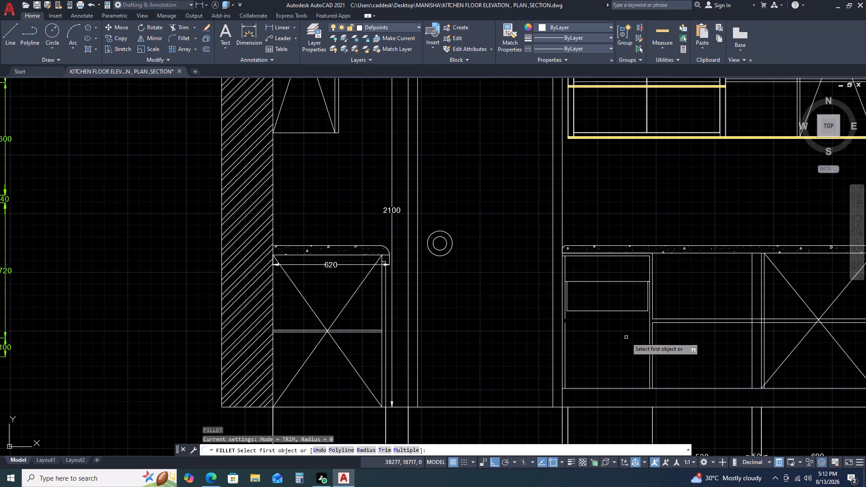
pyautogui.write('R')
pyautogui.press('space')
pyautogui.write('50')
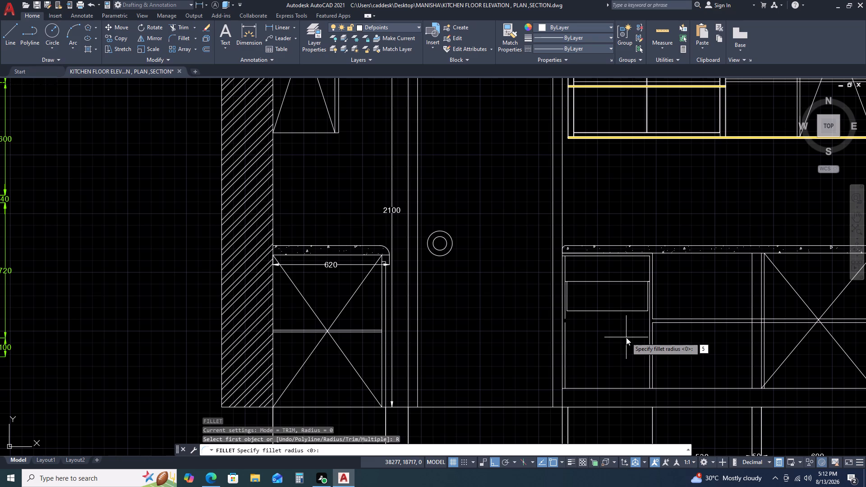
pyautogui.press('space')
pyautogui.click(588, 310)
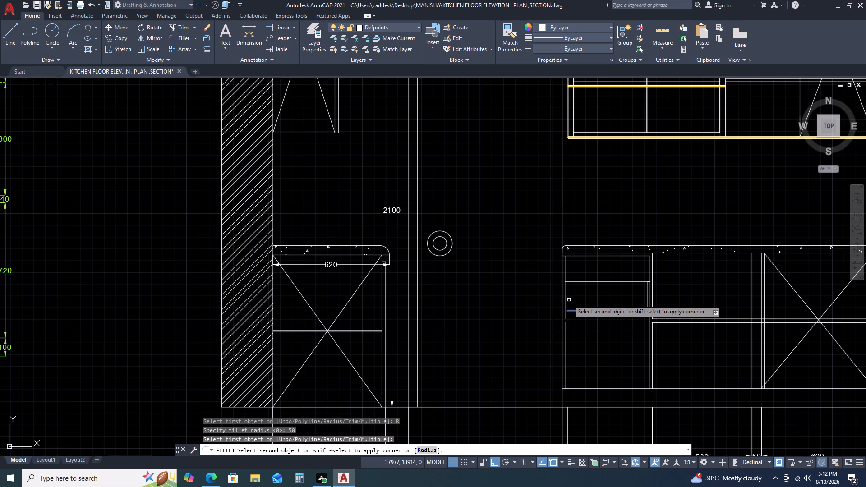
pyautogui.click(568, 299)
pyautogui.press('space')
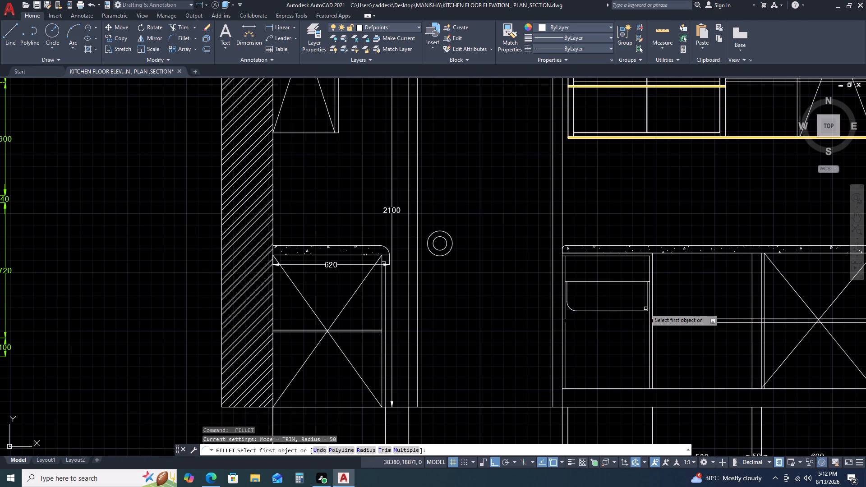
pyautogui.click(647, 303)
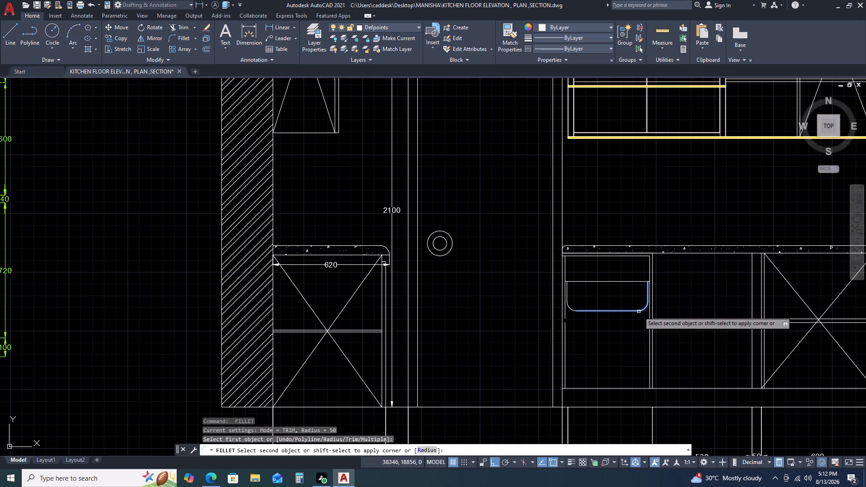
pyautogui.click(639, 312)
pyautogui.press('Escape')
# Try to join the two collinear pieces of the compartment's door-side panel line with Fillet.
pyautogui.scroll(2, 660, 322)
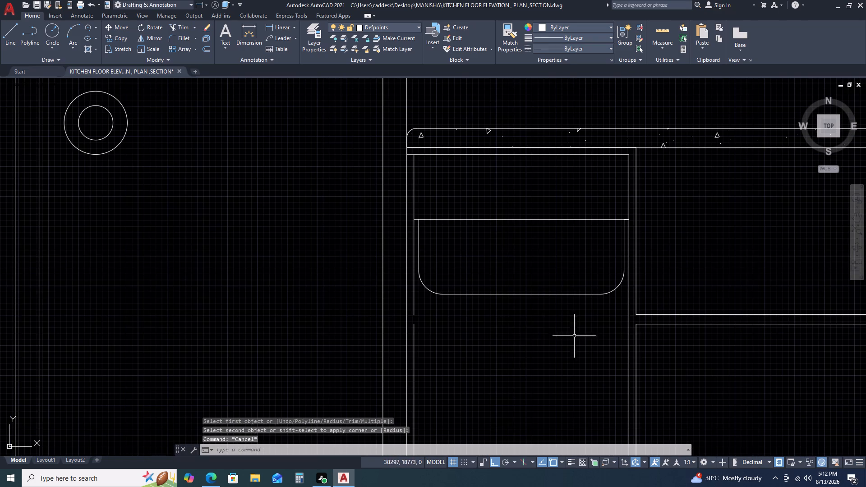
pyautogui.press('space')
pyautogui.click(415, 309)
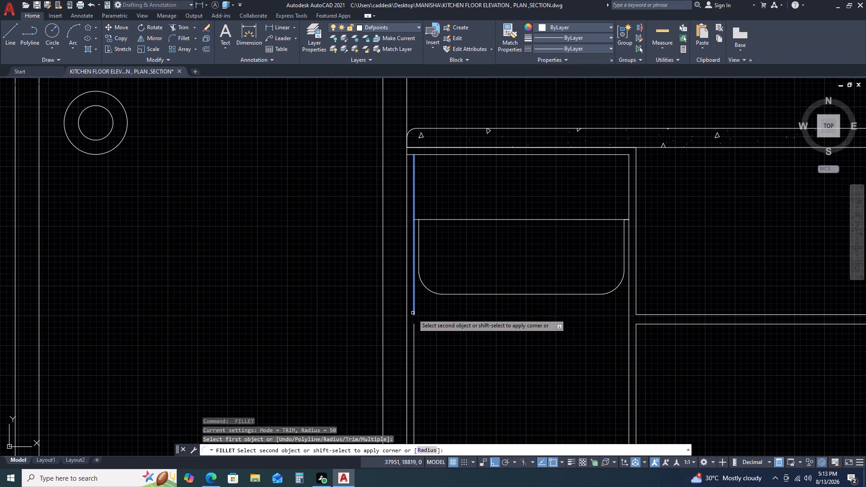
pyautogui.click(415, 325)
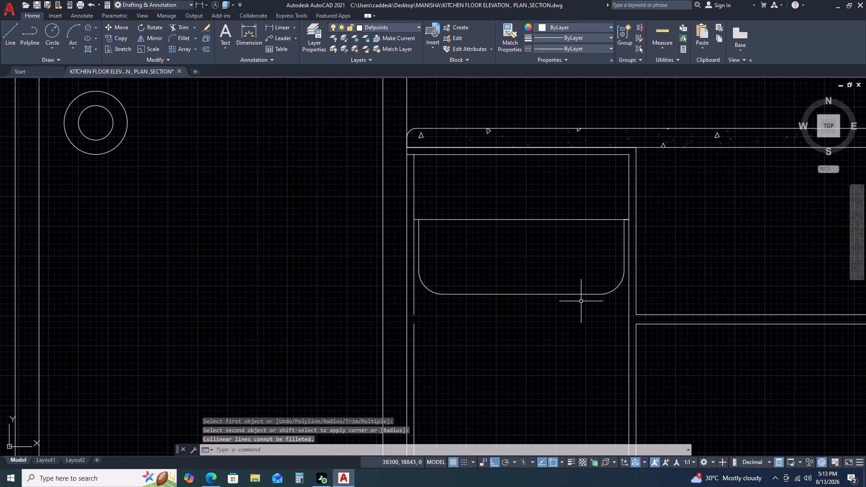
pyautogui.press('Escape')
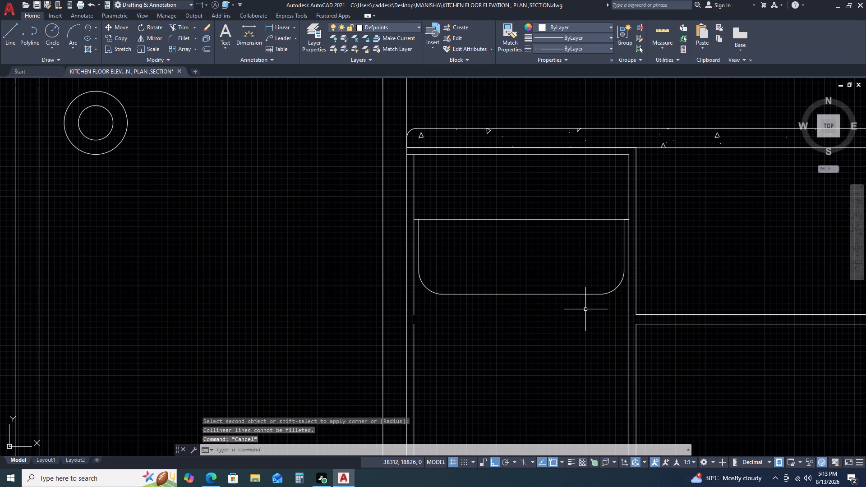
# Draw a 10-long horizontal line across the gap between the drawer's upper side and the panel away from the door.
pyautogui.press('l')
pyautogui.press('space')
pyautogui.scroll(2, 623, 233)
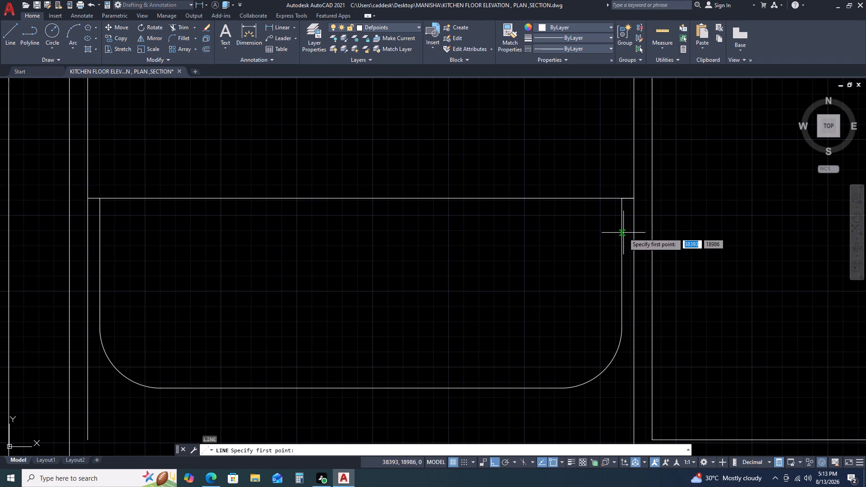
pyautogui.click(621, 225)
pyautogui.click(635, 225)
pyautogui.press('space')
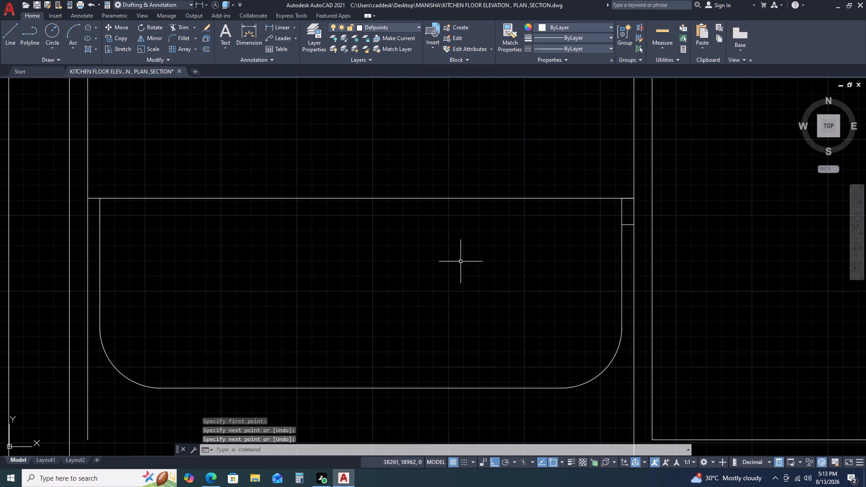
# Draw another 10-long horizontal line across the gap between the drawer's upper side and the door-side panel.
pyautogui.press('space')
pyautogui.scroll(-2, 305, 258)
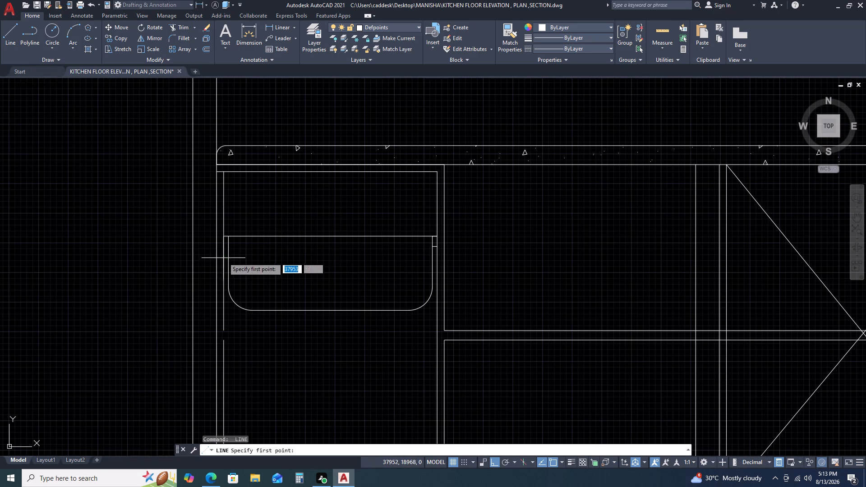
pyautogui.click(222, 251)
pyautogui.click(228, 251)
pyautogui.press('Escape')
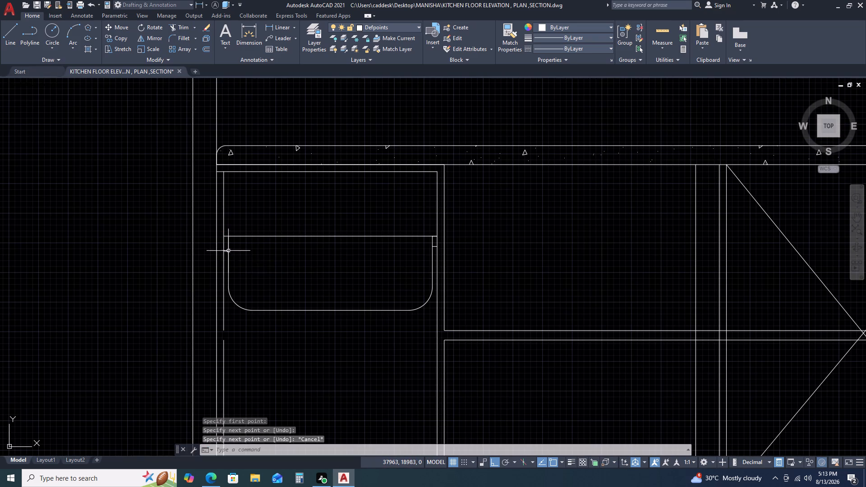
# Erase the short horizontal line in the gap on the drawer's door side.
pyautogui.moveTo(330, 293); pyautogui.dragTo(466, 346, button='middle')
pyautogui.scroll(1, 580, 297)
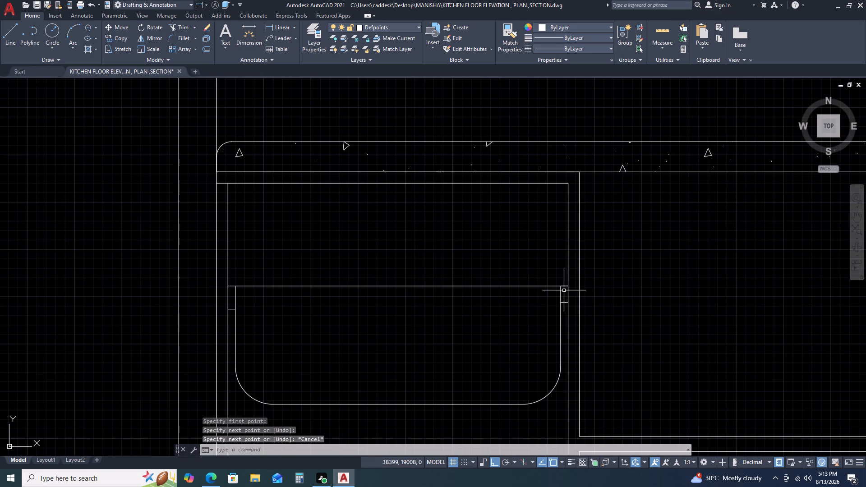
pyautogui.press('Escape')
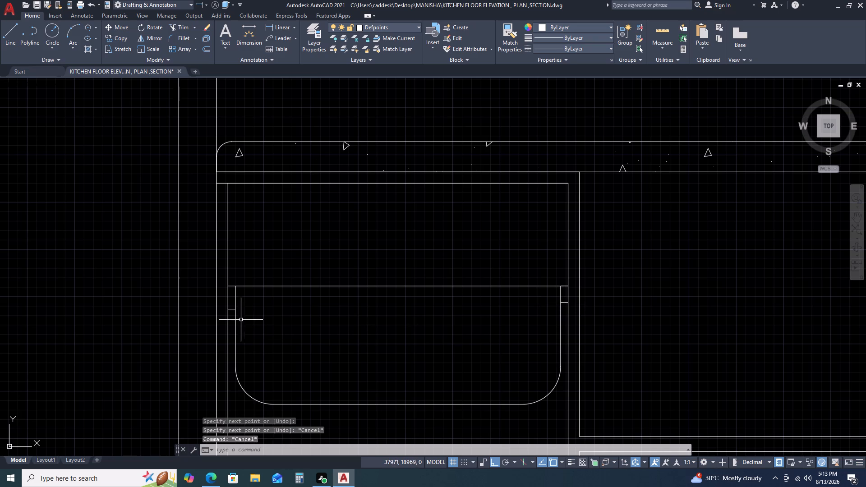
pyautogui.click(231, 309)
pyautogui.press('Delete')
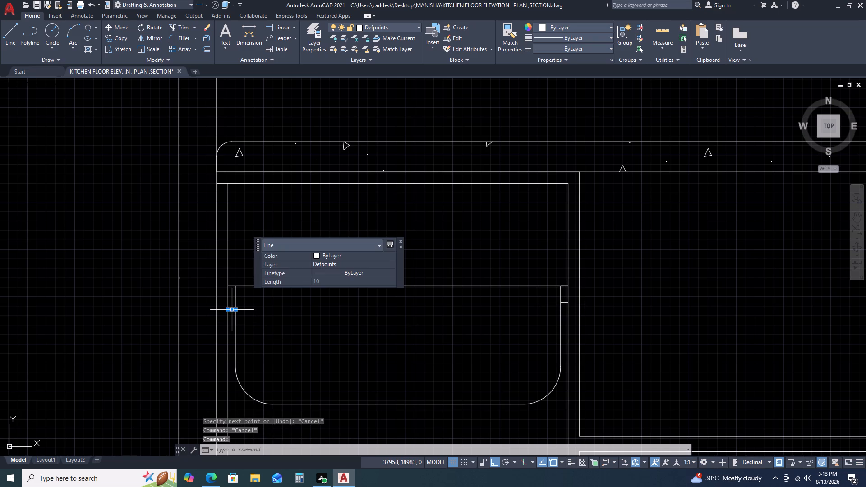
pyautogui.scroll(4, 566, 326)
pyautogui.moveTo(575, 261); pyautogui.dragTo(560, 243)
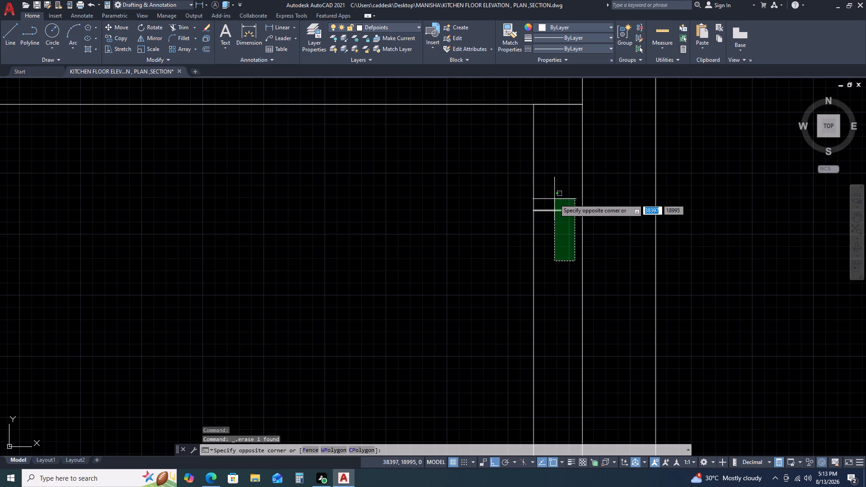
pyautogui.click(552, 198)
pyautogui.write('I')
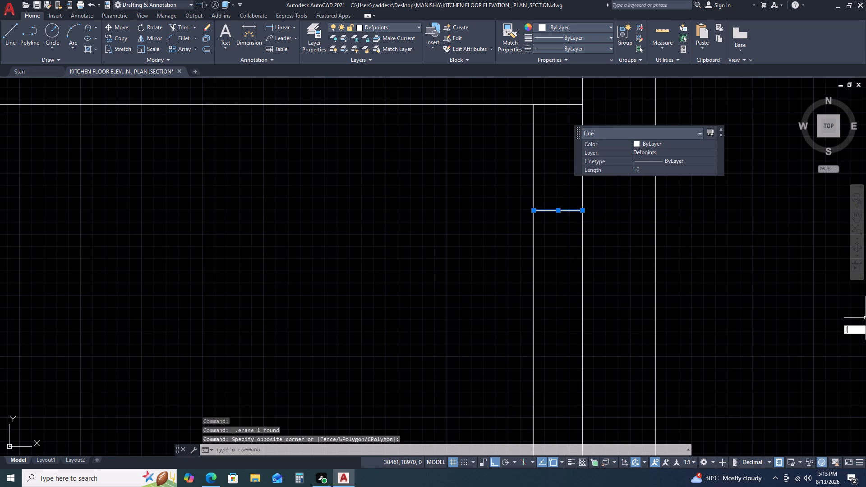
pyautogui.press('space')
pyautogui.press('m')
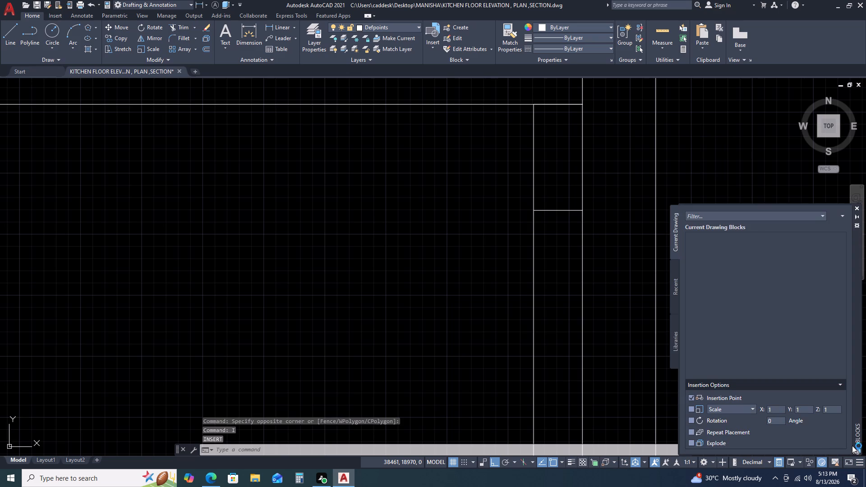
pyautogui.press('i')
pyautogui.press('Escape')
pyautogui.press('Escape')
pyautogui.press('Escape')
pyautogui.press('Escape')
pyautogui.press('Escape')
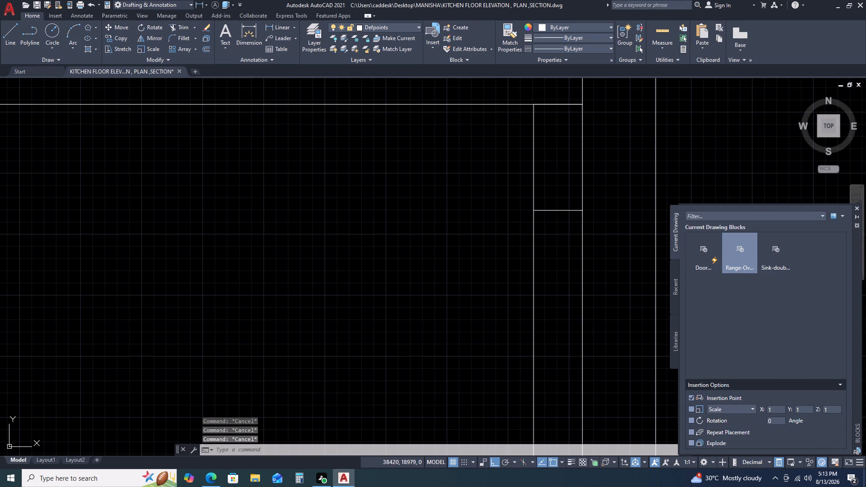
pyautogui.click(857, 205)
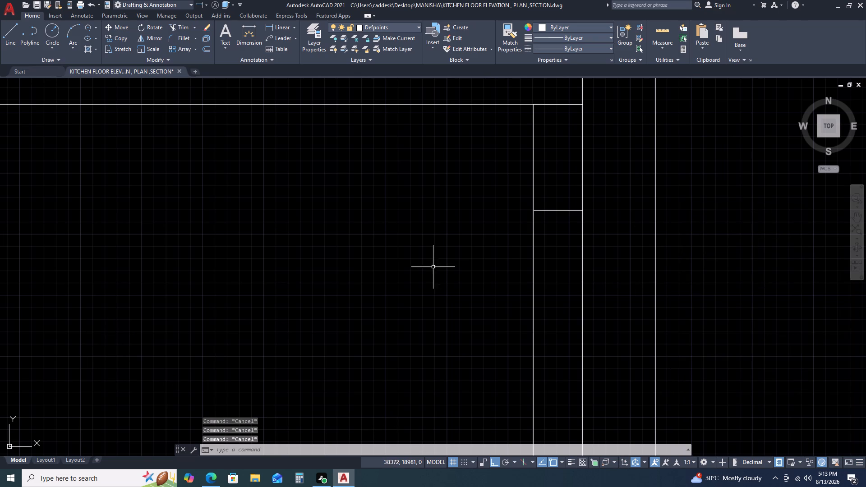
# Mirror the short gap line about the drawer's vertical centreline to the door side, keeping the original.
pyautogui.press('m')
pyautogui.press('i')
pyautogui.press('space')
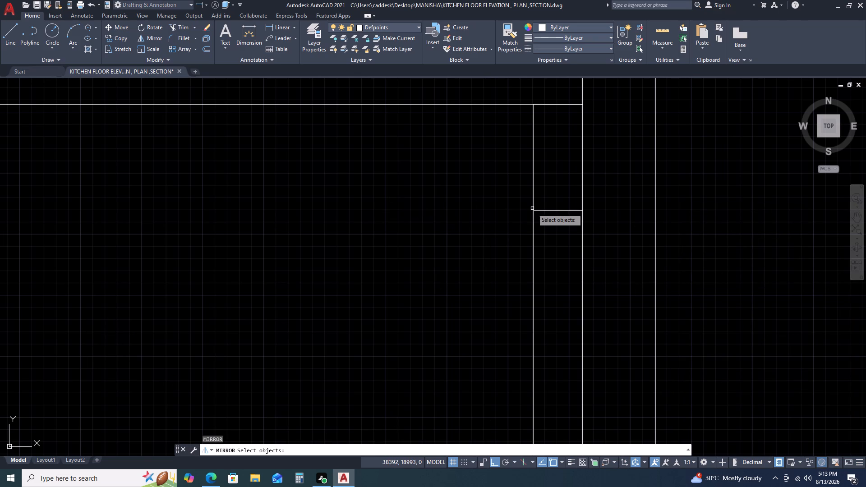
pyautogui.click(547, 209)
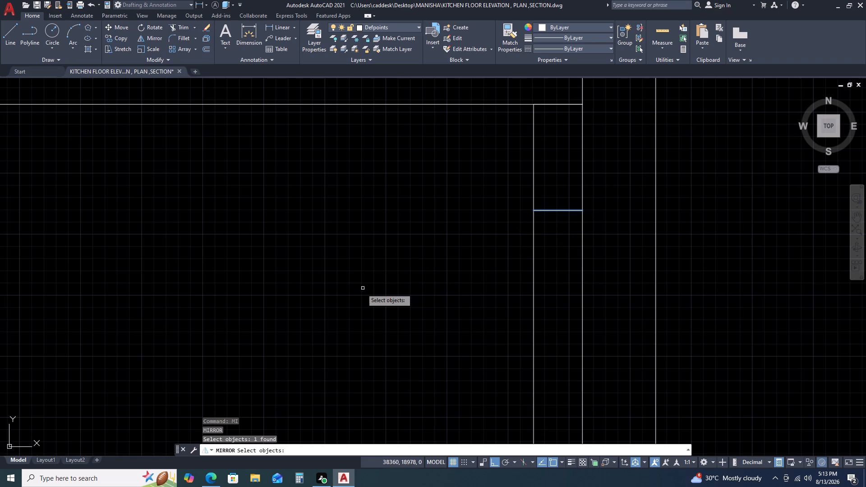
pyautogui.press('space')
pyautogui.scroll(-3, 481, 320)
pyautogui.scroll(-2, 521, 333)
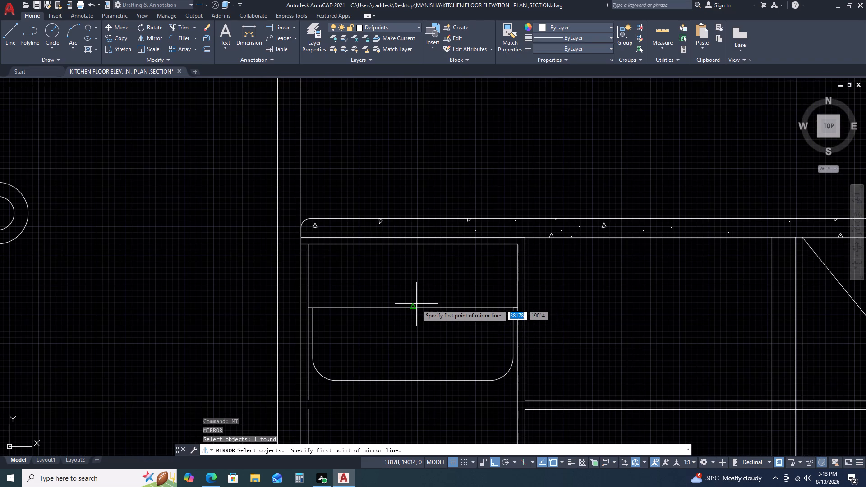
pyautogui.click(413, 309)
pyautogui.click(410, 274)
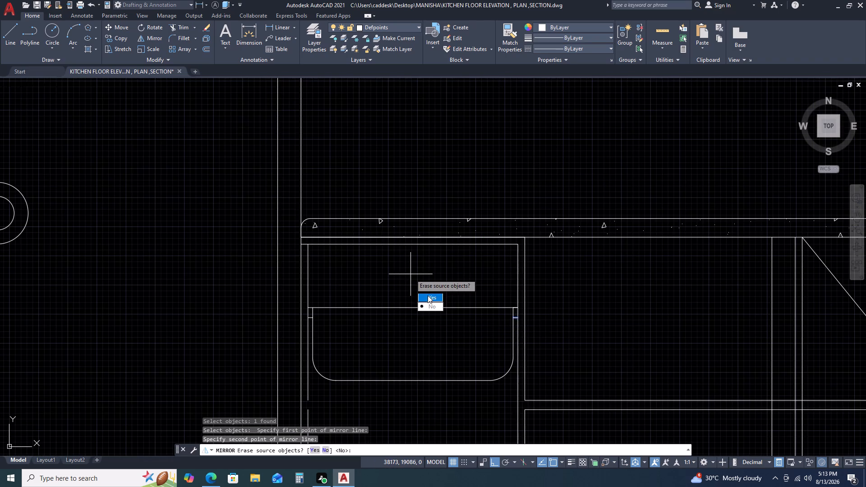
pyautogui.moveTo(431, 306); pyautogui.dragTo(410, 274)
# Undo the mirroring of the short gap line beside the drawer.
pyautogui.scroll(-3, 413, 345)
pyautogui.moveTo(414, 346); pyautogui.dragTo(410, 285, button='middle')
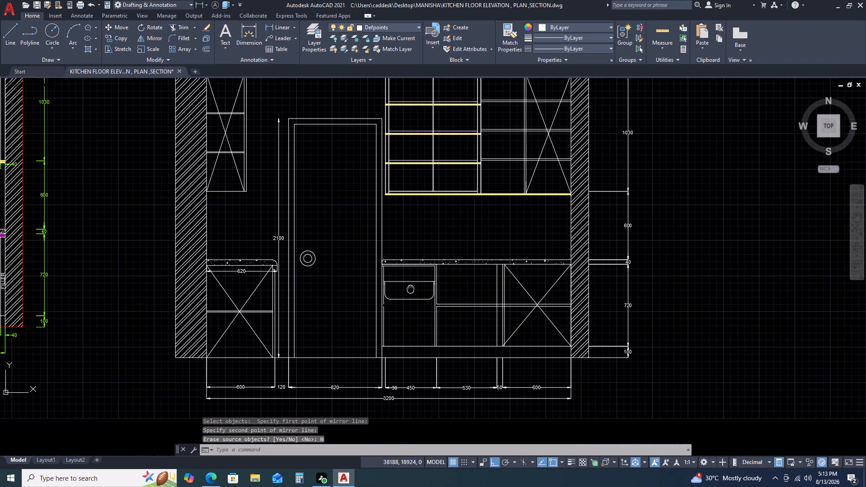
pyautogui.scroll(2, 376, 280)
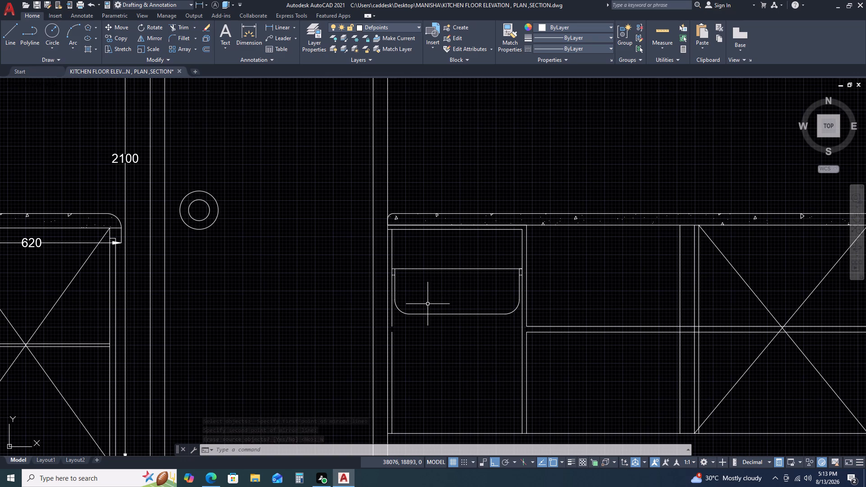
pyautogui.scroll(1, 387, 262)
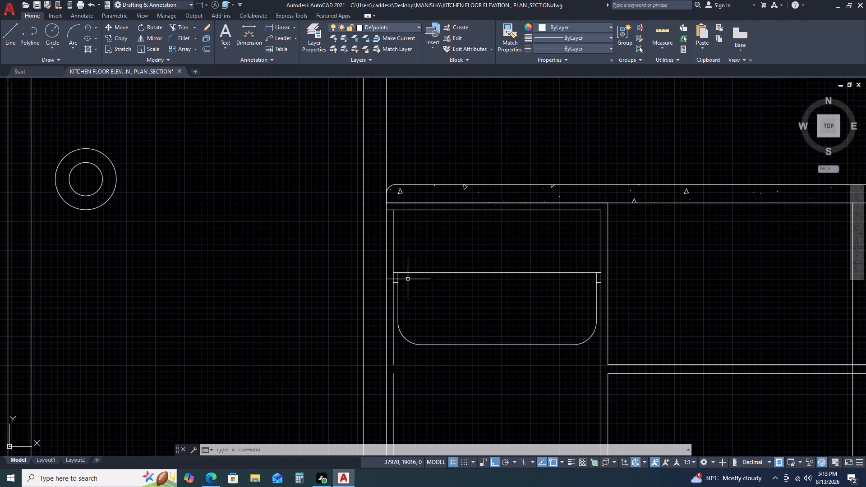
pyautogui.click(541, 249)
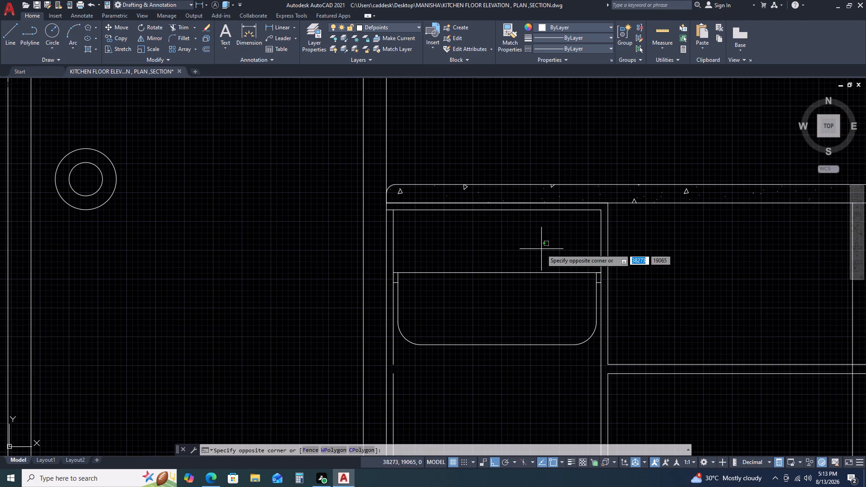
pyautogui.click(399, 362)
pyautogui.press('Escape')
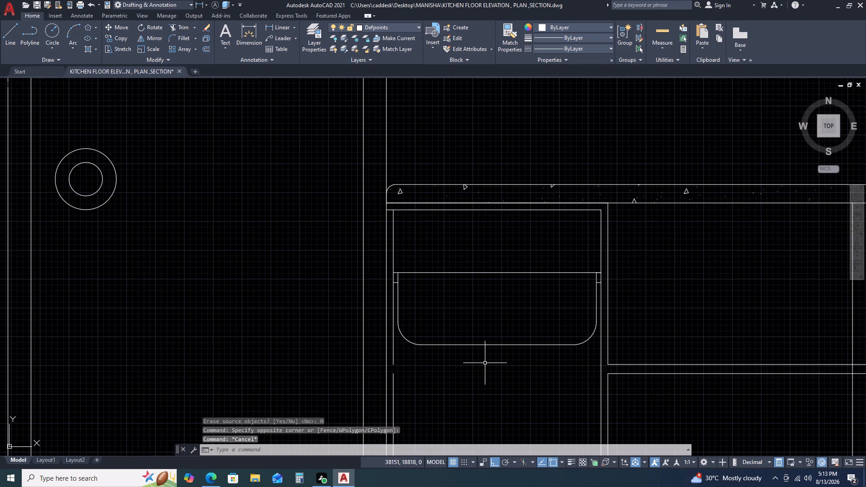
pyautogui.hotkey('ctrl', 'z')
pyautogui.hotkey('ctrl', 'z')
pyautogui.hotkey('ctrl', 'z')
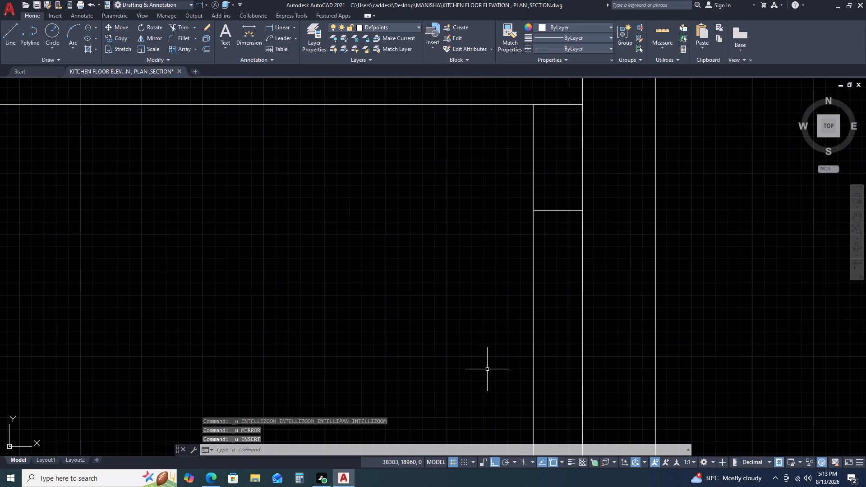
# Undo the drawer work in the 450-wide base cabinet, back through its rounded outline and top line.
pyautogui.hotkey('ctrl', 'z')
pyautogui.hotkey('ctrl', 'z')
pyautogui.hotkey('ctrl', 'z')
pyautogui.hotkey('ctrl', 'z')
pyautogui.hotkey('ctrl', 'z')
pyautogui.hotkey('ctrl', 'z')
pyautogui.hotkey('ctrl', 'z')
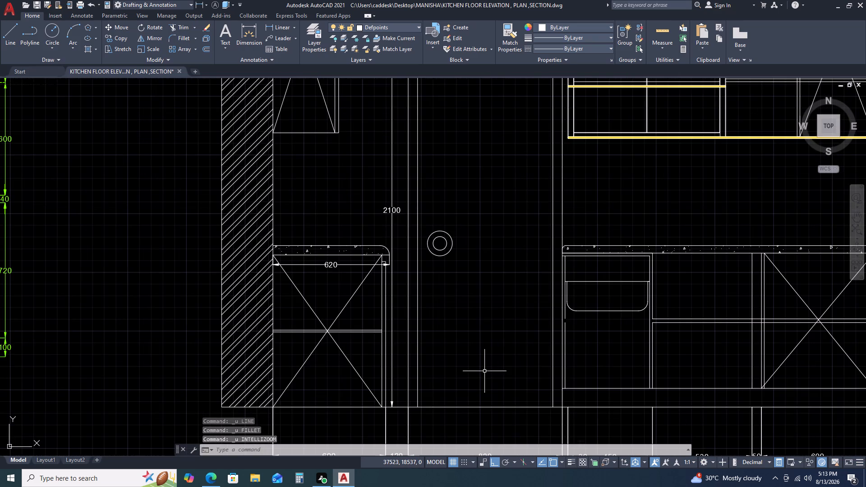
pyautogui.hotkey('ctrl', 'z')
pyautogui.hotkey('ctrl', 'z')
pyautogui.hotkey('ctrl', 'z')
pyautogui.hotkey('ctrl', 'z')
pyautogui.hotkey('ctrl', 'z')
pyautogui.hotkey('ctrl', 'z')
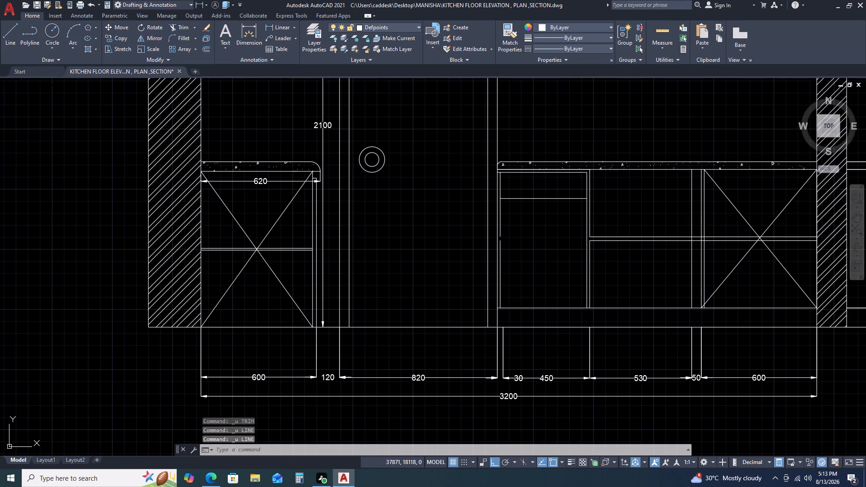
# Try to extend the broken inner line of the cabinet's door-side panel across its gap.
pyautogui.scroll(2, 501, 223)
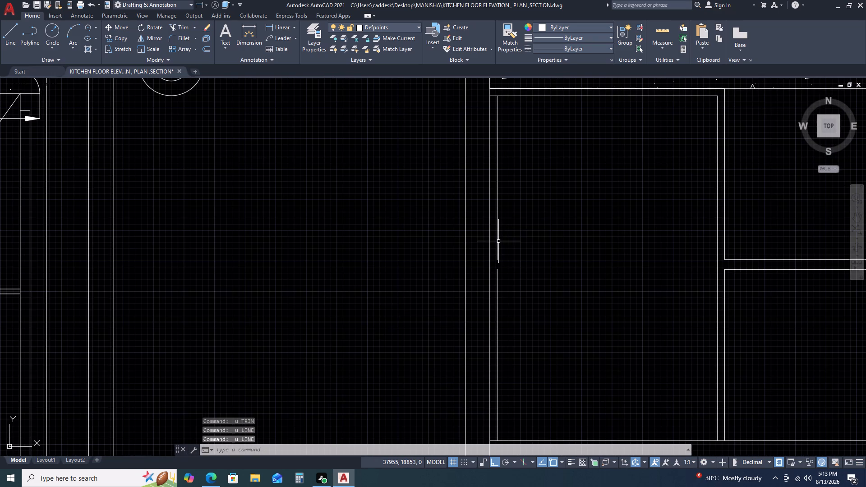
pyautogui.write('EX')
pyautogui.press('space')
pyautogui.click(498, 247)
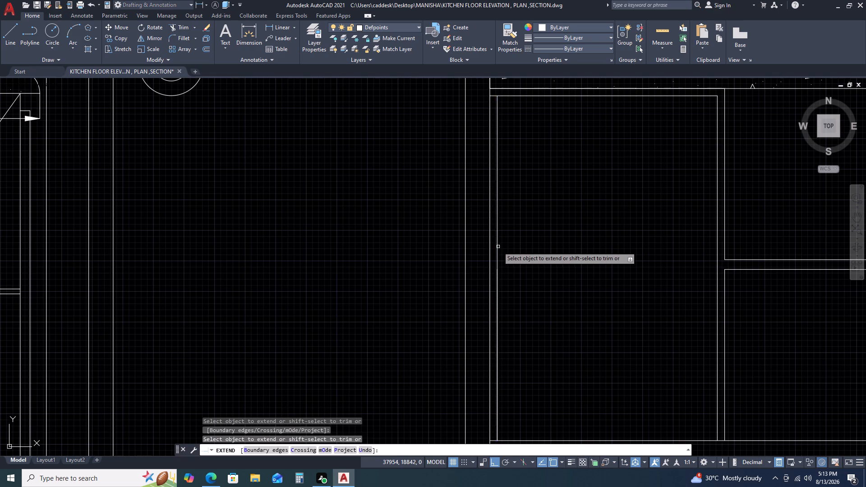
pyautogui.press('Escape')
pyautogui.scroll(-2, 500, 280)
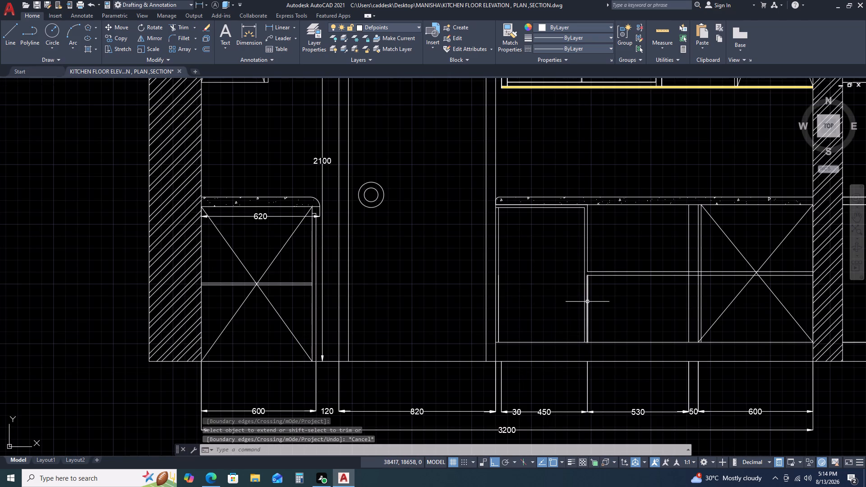
# Erase the upper and lower segments of the inner line on the cabinet's door-side panel.
pyautogui.click(497, 252)
pyautogui.scroll(3, 495, 255)
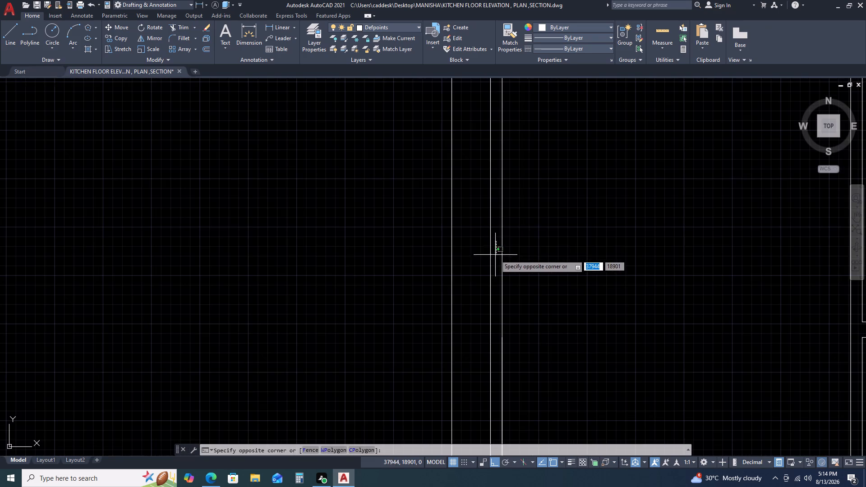
pyautogui.click(505, 242)
pyautogui.click(505, 242)
pyautogui.click(497, 255)
pyautogui.click(506, 233)
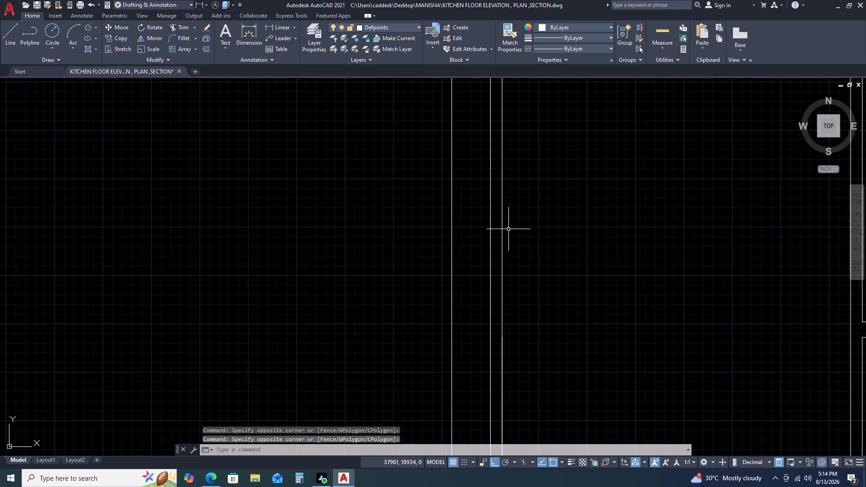
pyautogui.click(508, 229)
pyautogui.click(497, 248)
pyautogui.press('Delete')
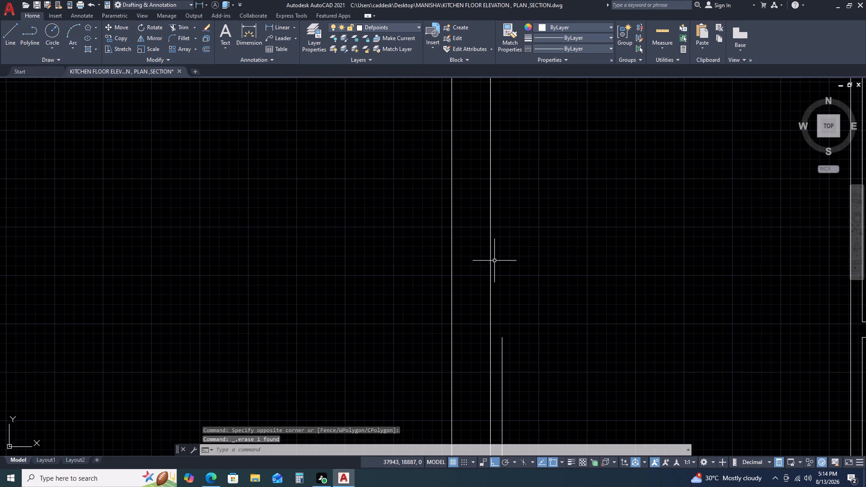
pyautogui.click(494, 256)
pyautogui.press('Escape')
pyautogui.click(515, 332)
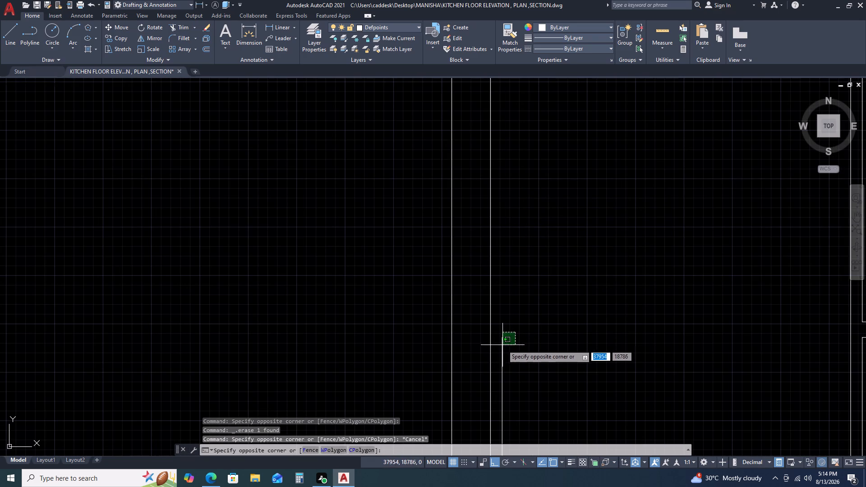
pyautogui.click(498, 351)
pyautogui.press('Delete')
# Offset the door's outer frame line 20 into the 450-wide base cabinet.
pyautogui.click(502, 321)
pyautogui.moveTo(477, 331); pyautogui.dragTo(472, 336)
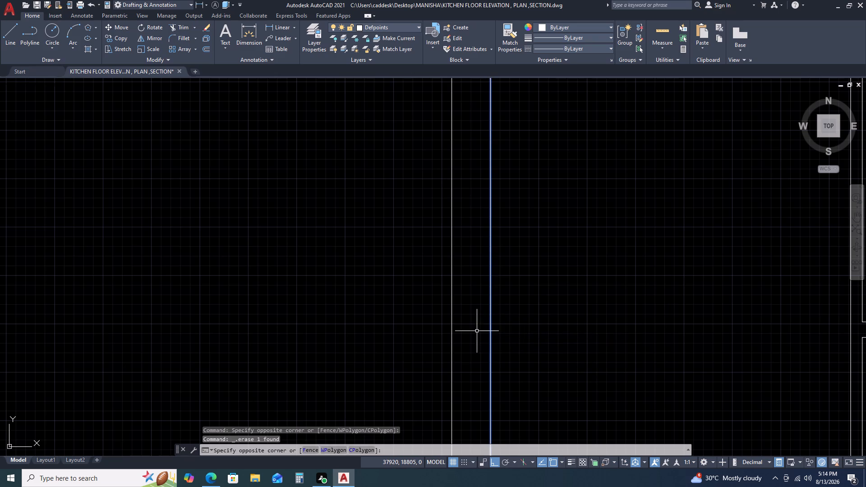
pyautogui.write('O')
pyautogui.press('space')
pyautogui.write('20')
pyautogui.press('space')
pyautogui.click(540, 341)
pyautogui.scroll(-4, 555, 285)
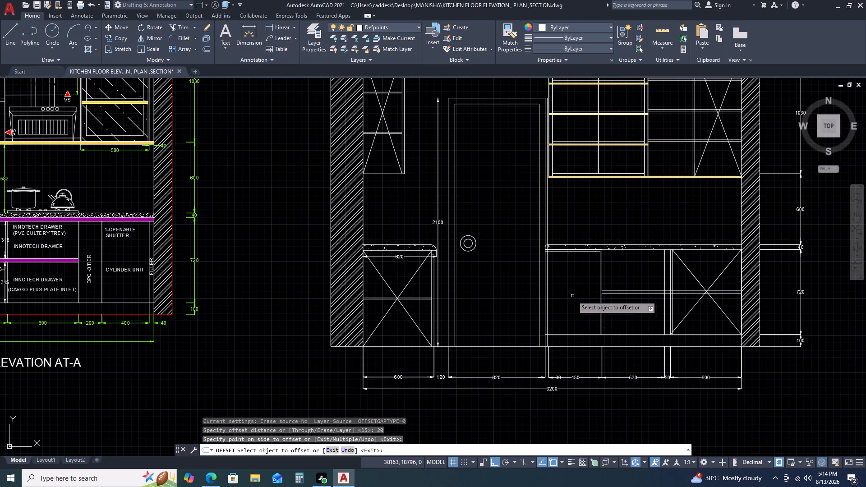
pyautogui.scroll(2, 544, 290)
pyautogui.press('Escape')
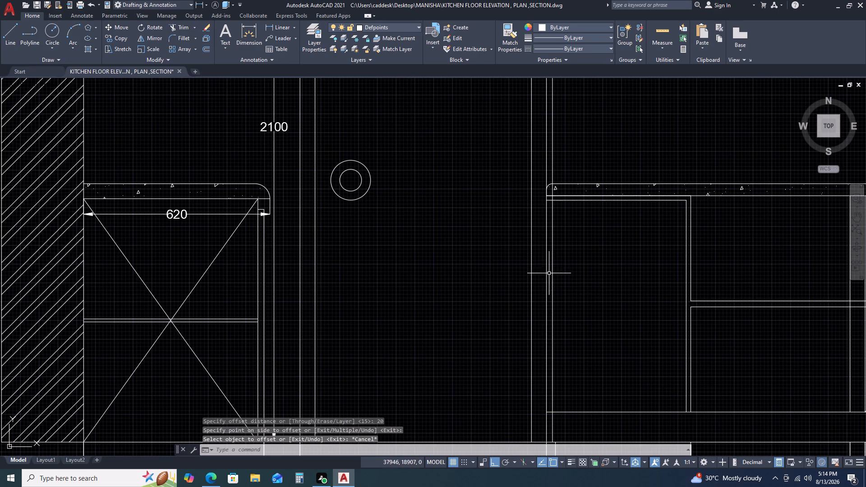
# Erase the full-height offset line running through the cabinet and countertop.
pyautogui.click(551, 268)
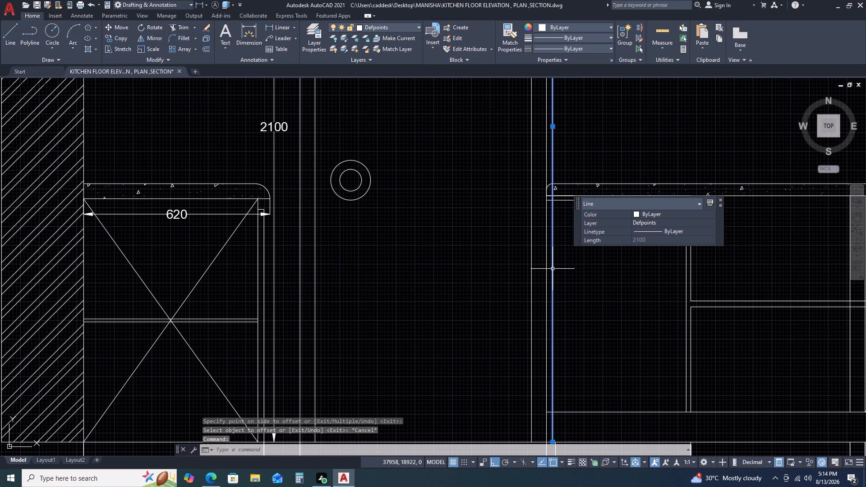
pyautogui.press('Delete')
# Draw a vertical line along the cabinet's door-side edge from the top panel's underside to the plinth line.
pyautogui.press('l')
pyautogui.press('space')
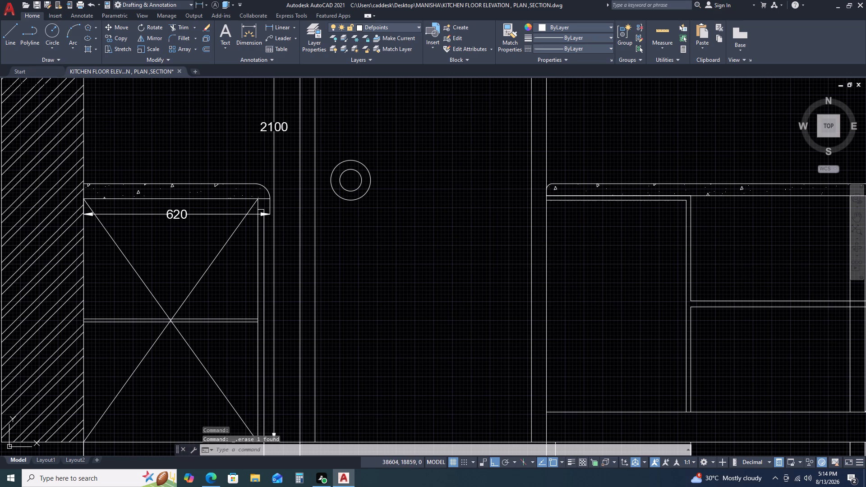
pyautogui.click(547, 201)
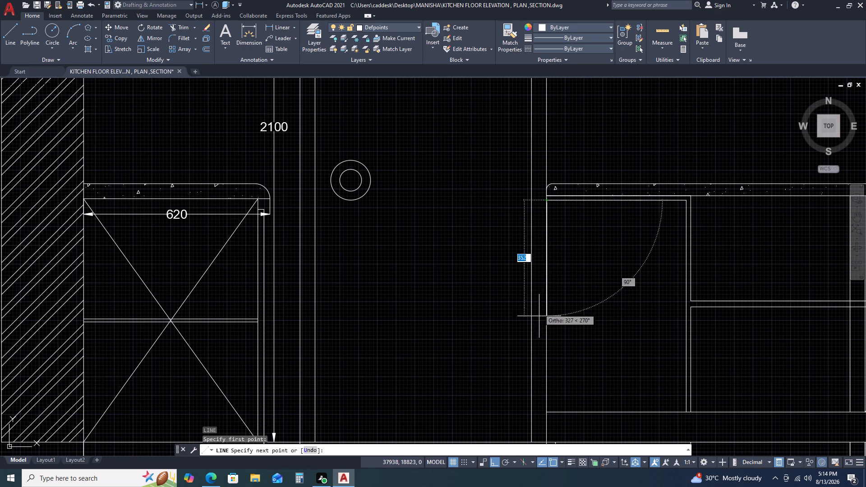
pyautogui.click(547, 409)
pyautogui.press('Escape')
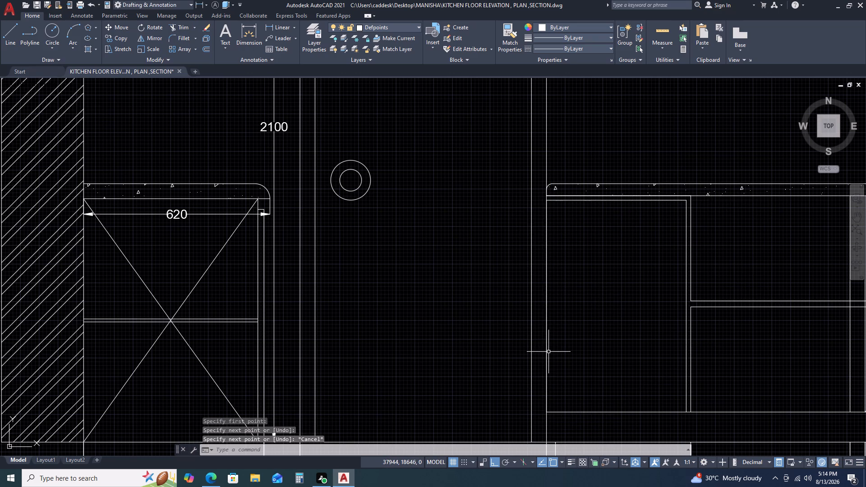
# Offset the cabinet's door-side vertical line 15 inward to form the side panel.
pyautogui.click(547, 344)
pyautogui.write('O')
pyautogui.press('space')
pyautogui.write('15')
pyautogui.press('space')
pyautogui.click(594, 330)
pyautogui.press('Escape')
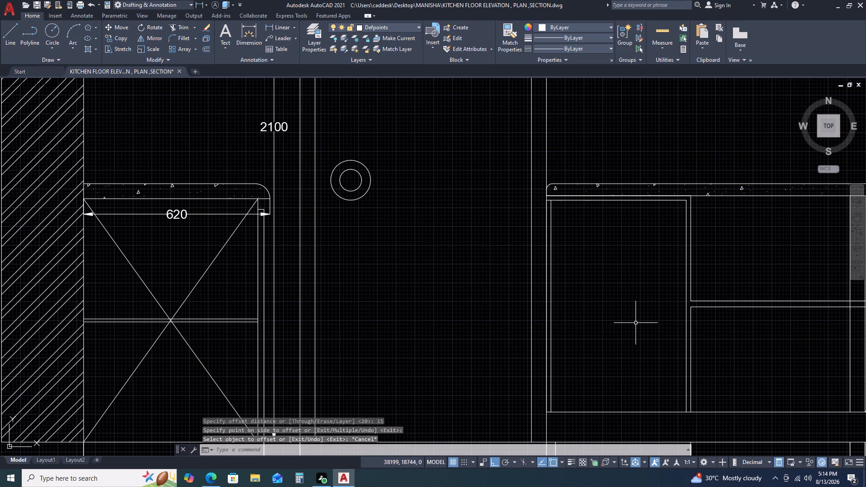
# Fillet the inner side-panel line and the top panel's underside with radius 0 to make a clean corner.
pyautogui.moveTo(636, 326); pyautogui.dragTo(553, 330, button='middle')
pyautogui.press('f')
pyautogui.press('space')
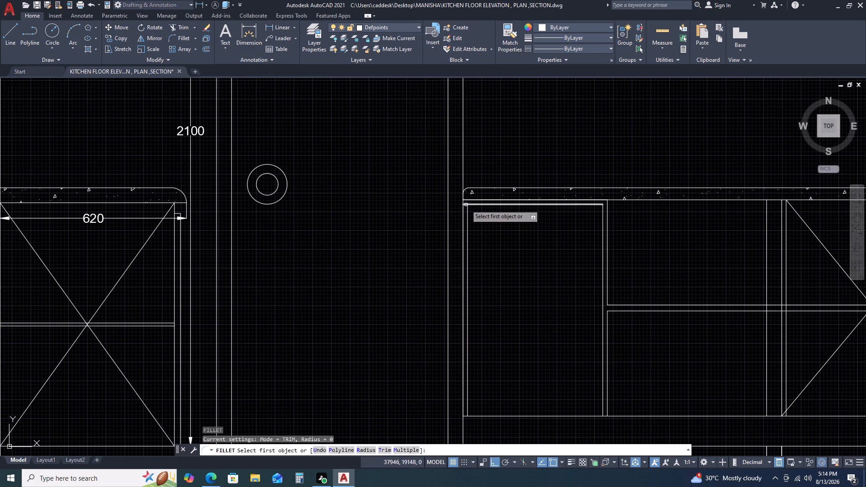
pyautogui.click(474, 204)
pyautogui.click(469, 215)
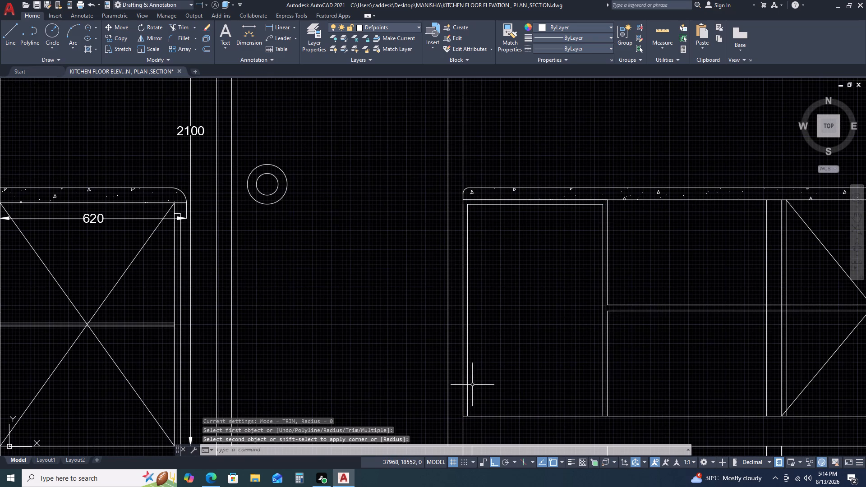
pyautogui.press('Escape')
# Draw the drawer profile from the door-side panel: 10 horizontally inward, about 134 down, and across to the opposite panel.
pyautogui.moveTo(544, 279); pyautogui.dragTo(533, 247, button='middle')
pyautogui.middleClick(533, 245)
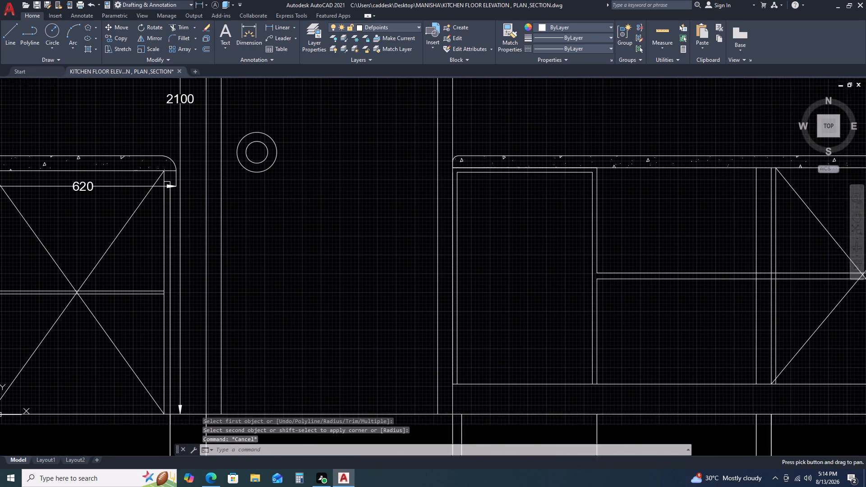
pyautogui.scroll(-1, 532, 244)
pyautogui.press('l')
pyautogui.press('space')
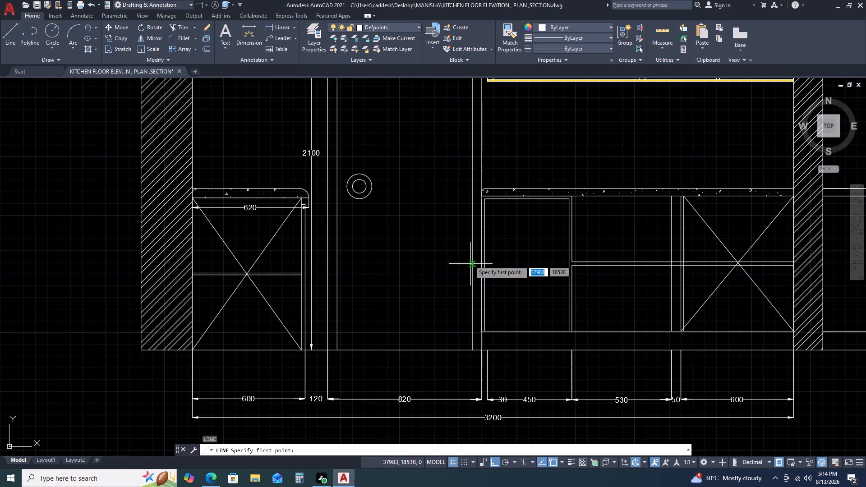
pyautogui.scroll(3, 486, 227)
pyautogui.click(474, 190)
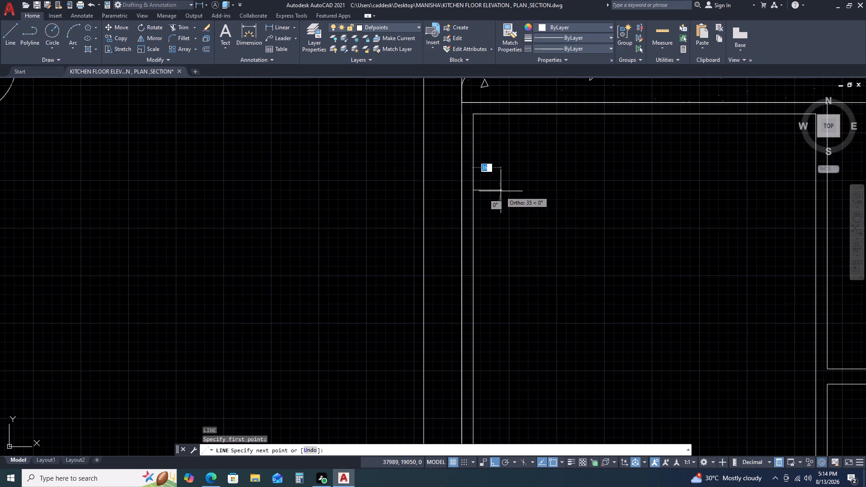
pyautogui.press('1')
pyautogui.press('0')
pyautogui.press('space')
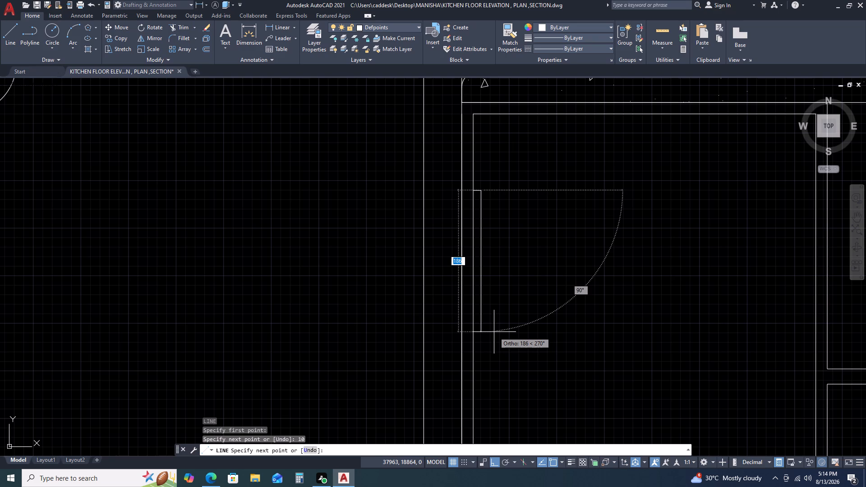
pyautogui.click(483, 293)
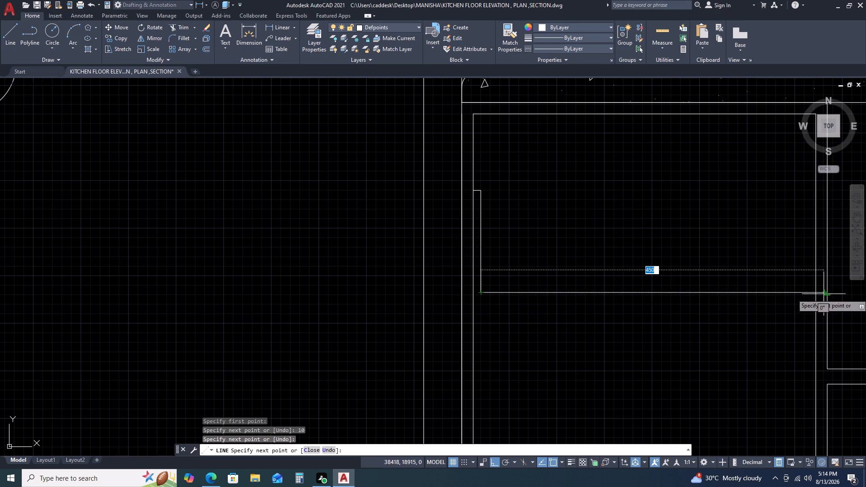
pyautogui.moveTo(816, 291); pyautogui.dragTo(740, 326, button='middle')
pyautogui.click(737, 327)
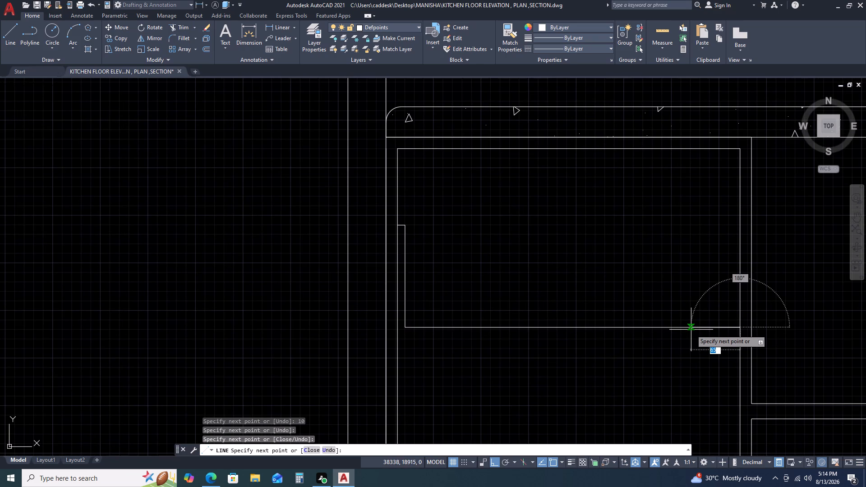
# Continue the drawer profile 10 back from the opposite panel, up level with the first side, and across to the panel.
pyautogui.press('1')
pyautogui.press('0')
pyautogui.press('space')
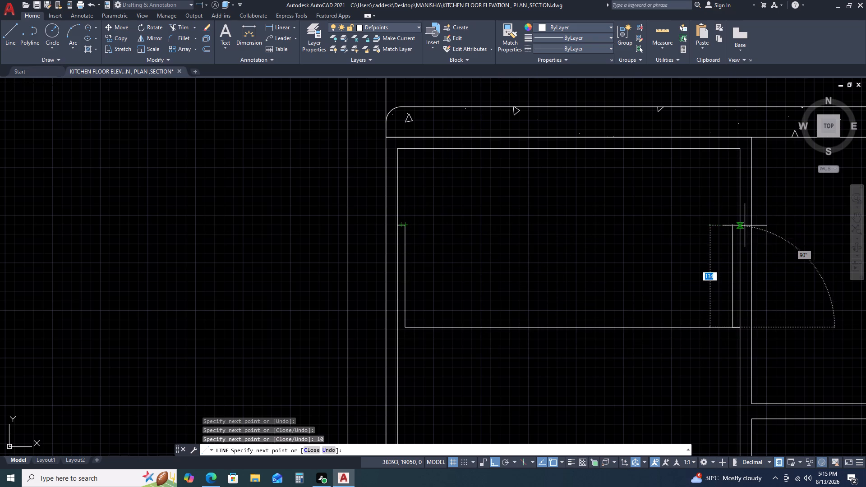
pyautogui.click(732, 225)
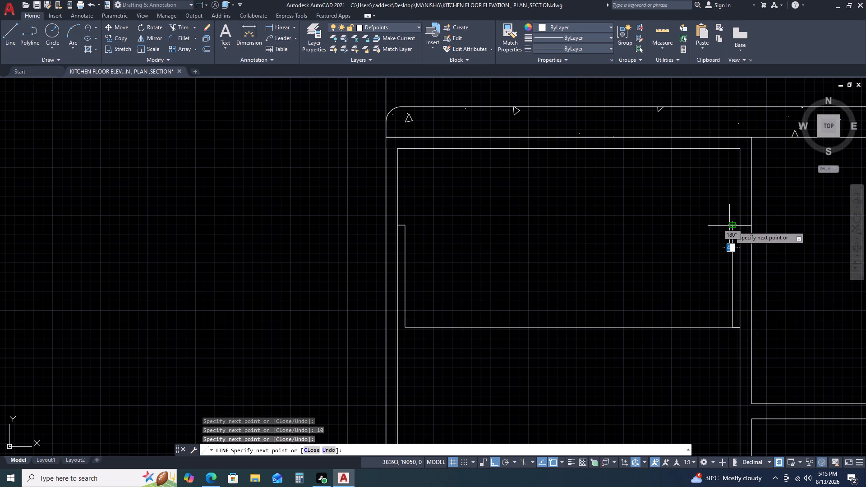
pyautogui.click(740, 227)
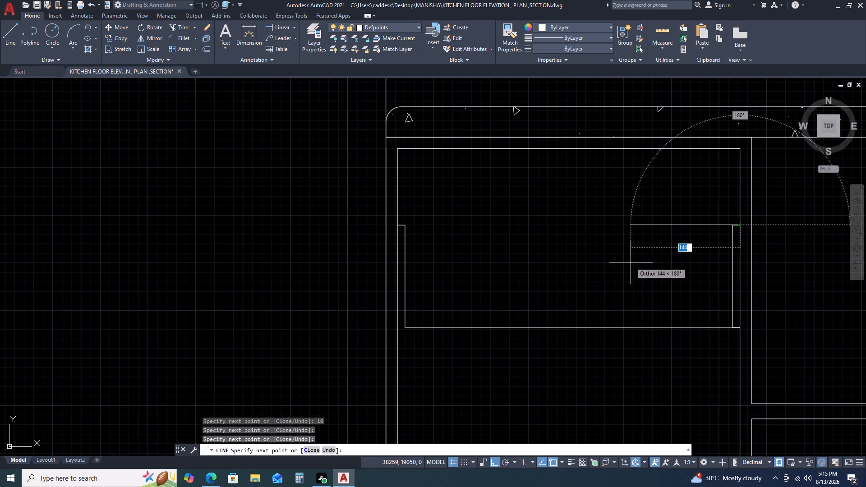
pyautogui.press('Escape')
# Trim the drawer's bottom line where it overruns the drawer side opposite the door.
pyautogui.write('TR')
pyautogui.press('space')
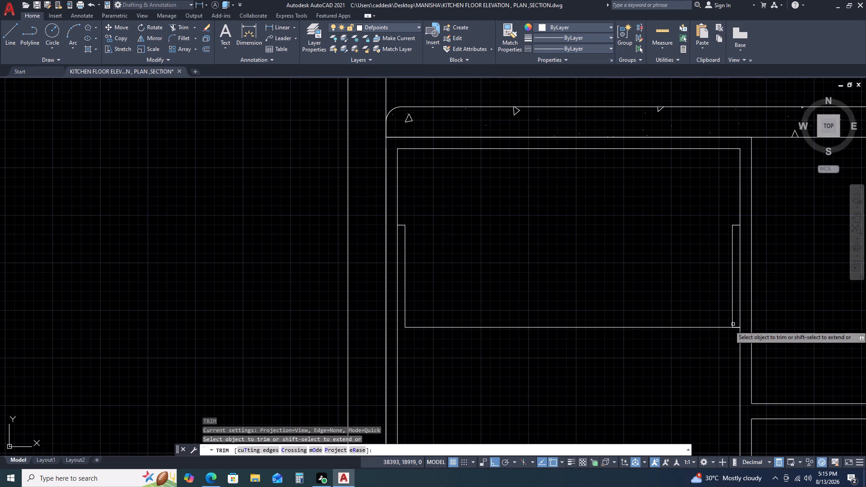
pyautogui.scroll(2, 735, 332)
pyautogui.click(735, 312)
pyautogui.click(731, 329)
pyautogui.scroll(-3, 482, 354)
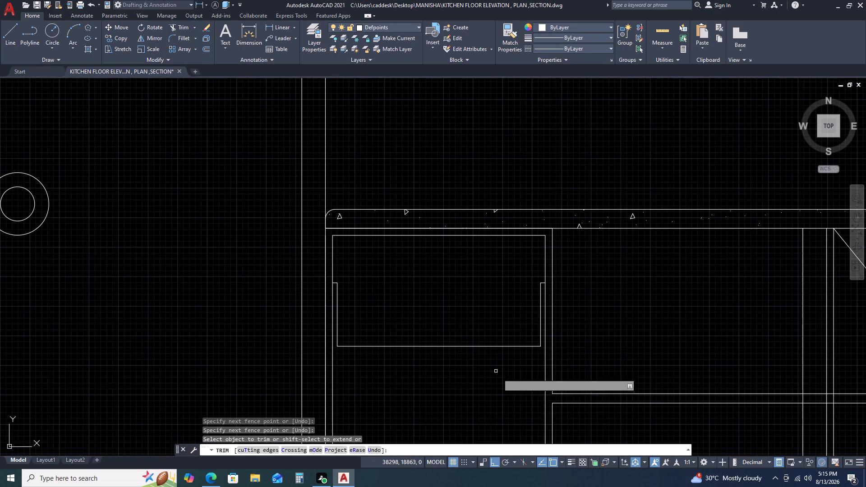
pyautogui.press('Escape')
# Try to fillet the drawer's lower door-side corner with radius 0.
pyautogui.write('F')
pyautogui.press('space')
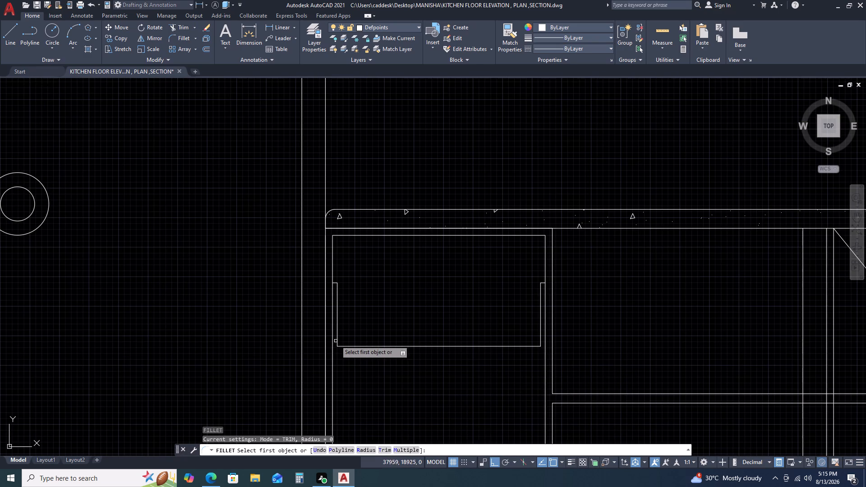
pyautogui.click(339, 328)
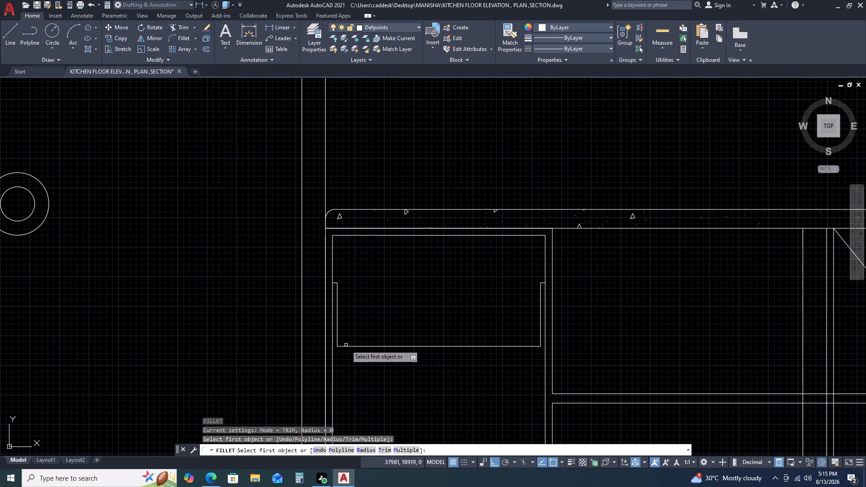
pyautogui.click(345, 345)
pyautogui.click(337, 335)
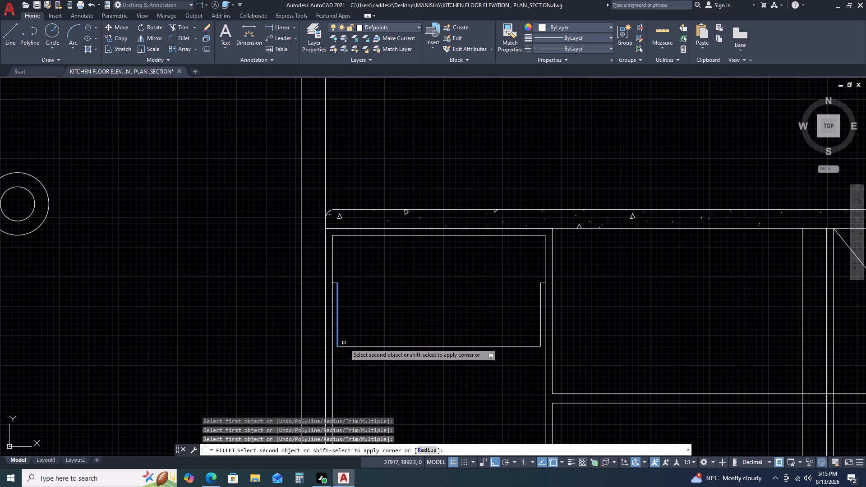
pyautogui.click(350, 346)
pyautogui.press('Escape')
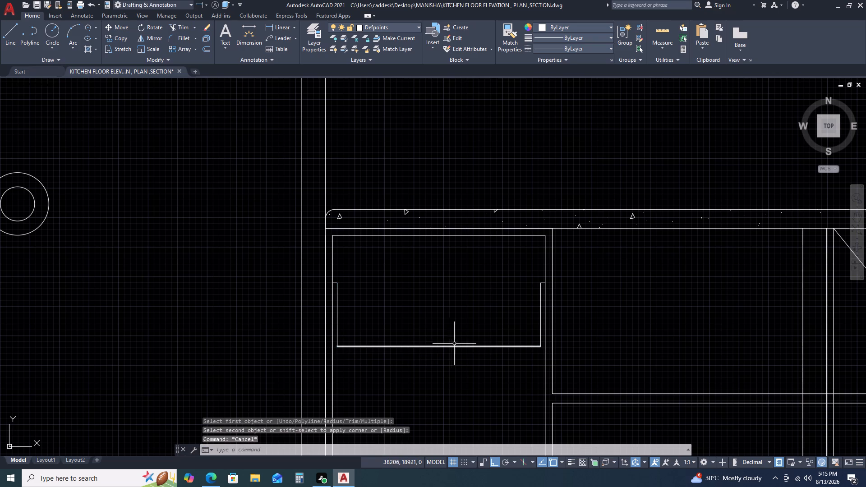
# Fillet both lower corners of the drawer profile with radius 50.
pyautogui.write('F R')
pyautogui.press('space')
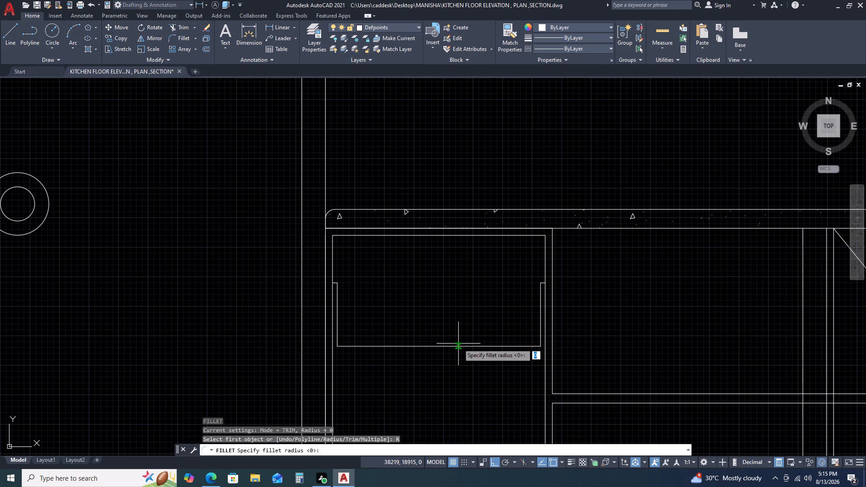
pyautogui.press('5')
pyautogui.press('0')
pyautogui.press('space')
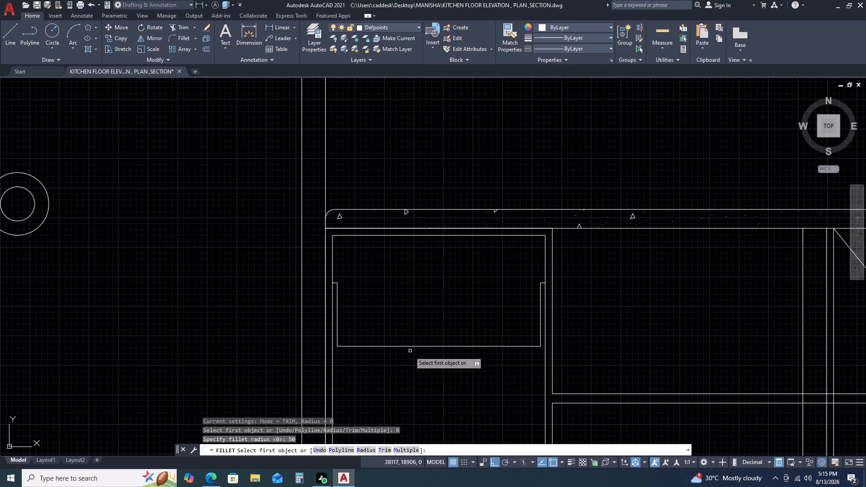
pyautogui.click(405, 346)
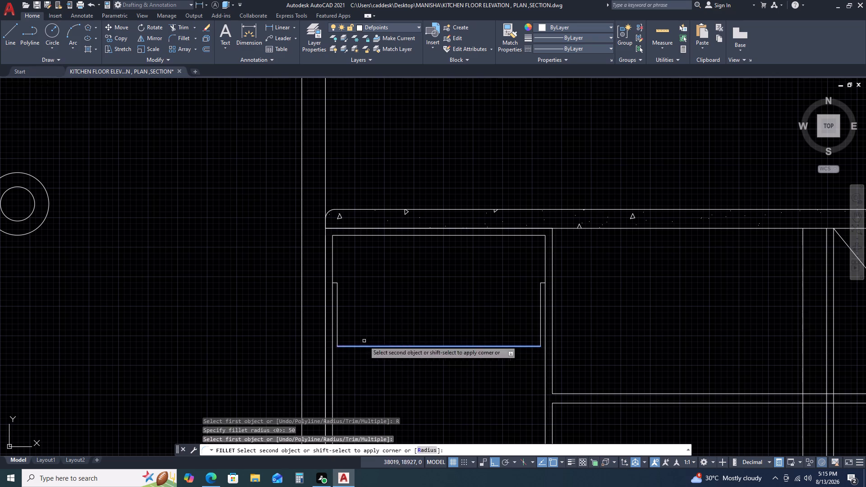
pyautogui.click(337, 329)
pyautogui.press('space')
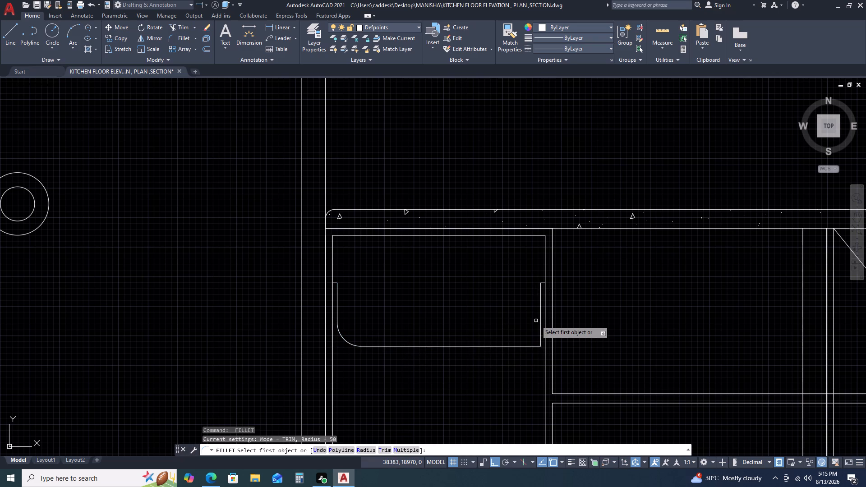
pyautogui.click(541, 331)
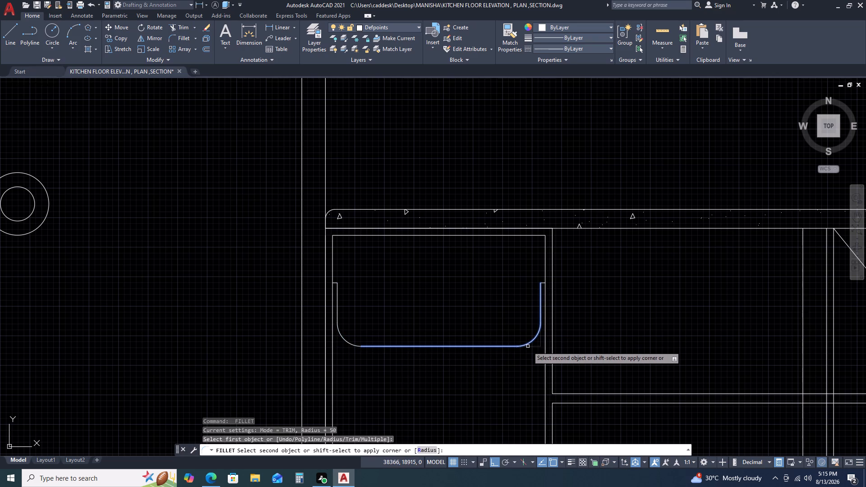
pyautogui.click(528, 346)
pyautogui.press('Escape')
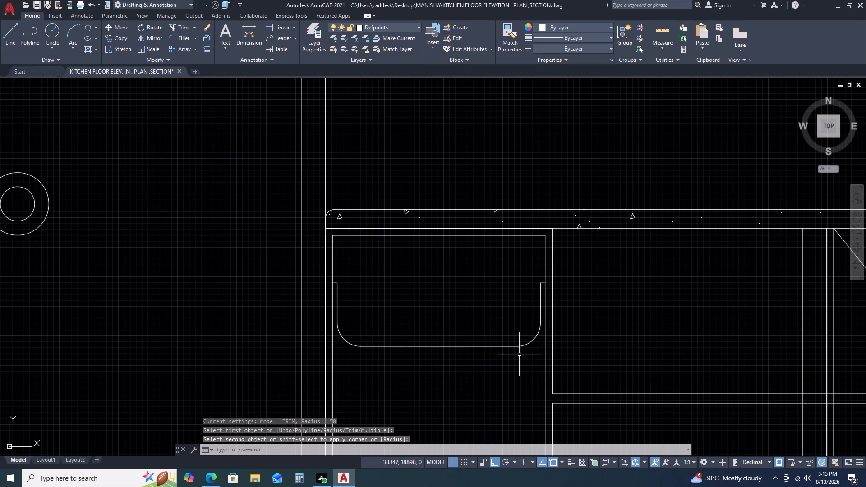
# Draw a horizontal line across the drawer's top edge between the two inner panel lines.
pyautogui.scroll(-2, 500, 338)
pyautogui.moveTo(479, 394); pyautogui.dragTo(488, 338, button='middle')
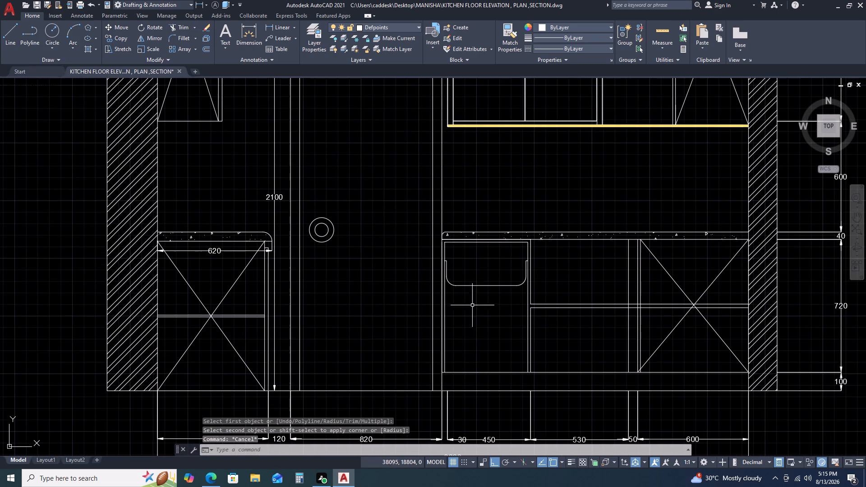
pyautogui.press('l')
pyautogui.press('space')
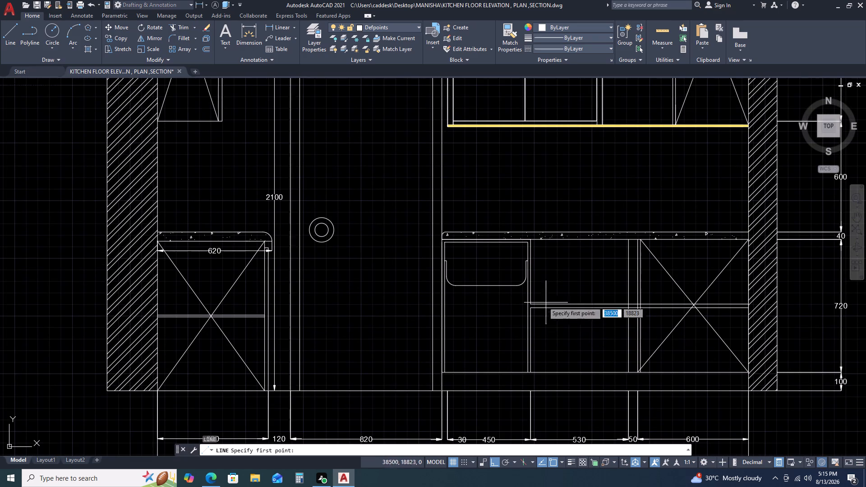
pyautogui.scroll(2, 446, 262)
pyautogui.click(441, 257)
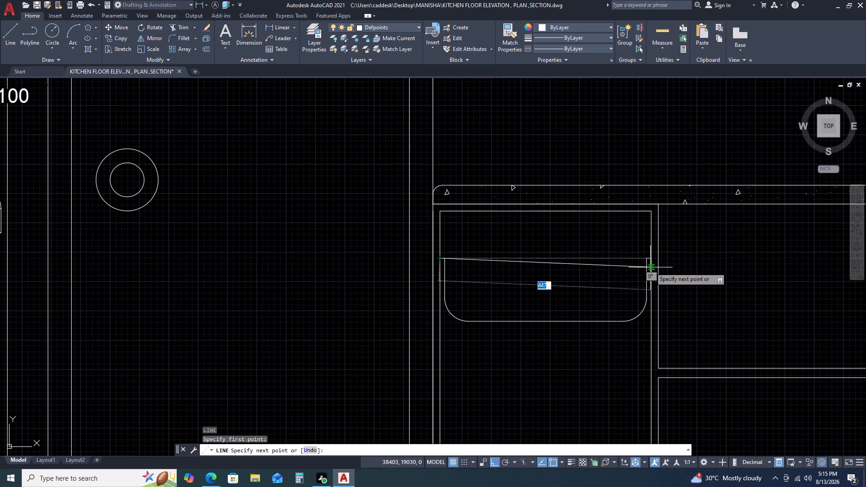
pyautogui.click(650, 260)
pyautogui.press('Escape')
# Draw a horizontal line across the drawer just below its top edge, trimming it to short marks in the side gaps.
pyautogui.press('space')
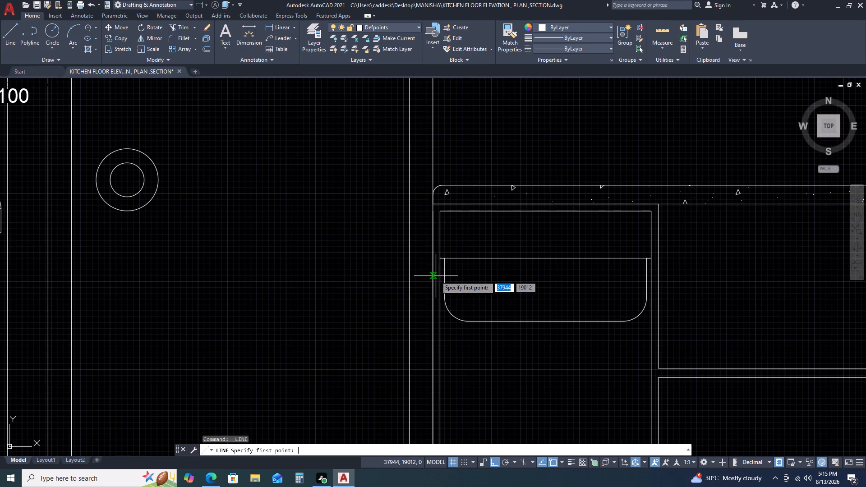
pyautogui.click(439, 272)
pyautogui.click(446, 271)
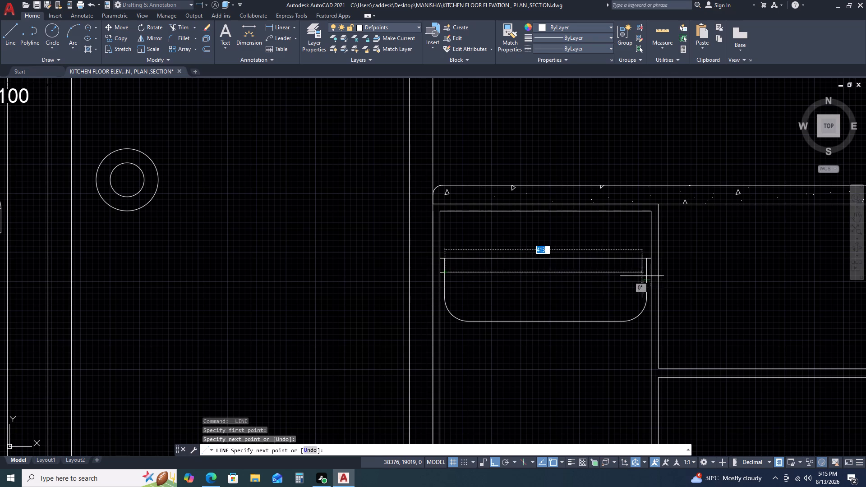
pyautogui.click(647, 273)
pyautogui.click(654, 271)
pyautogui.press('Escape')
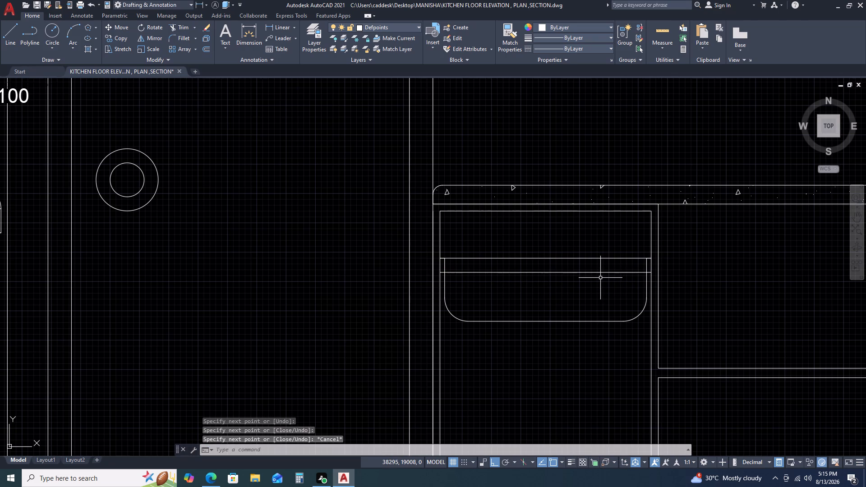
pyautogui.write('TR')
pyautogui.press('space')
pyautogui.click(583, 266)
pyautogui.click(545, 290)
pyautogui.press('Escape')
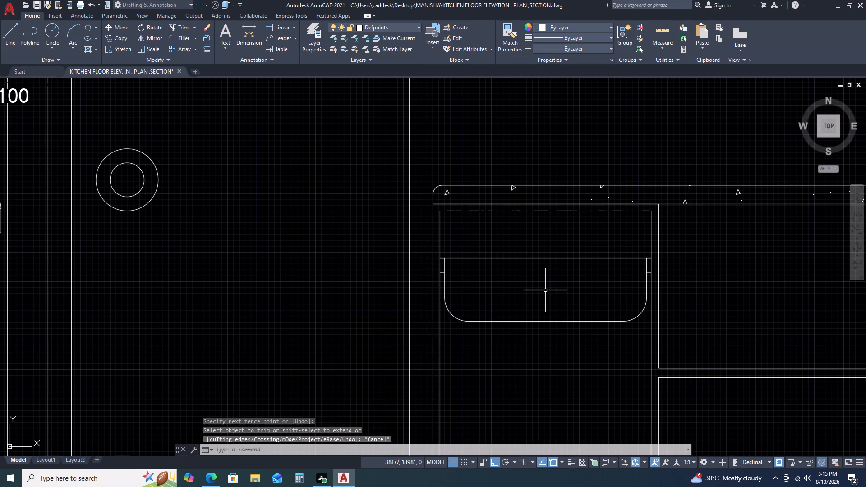
# Erase the whole drawer profile, including its top line and side marks, from the base cabinet beside the door.
pyautogui.scroll(-3, 545, 290)
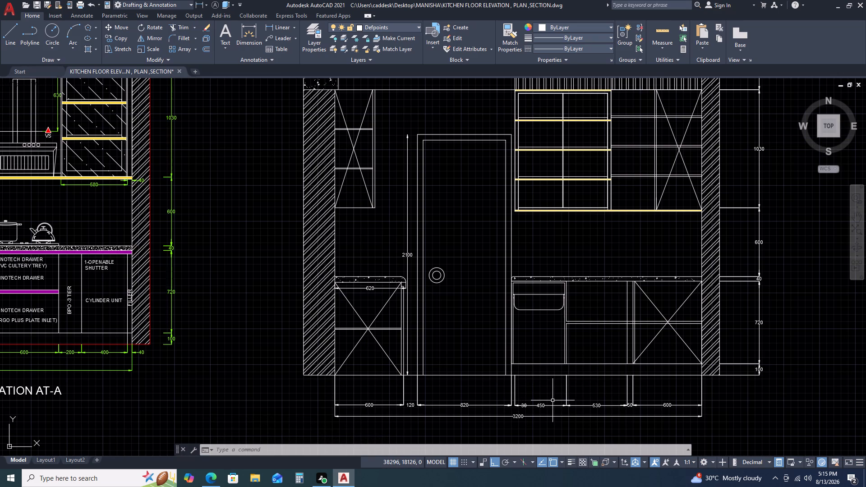
pyautogui.scroll(3, 507, 326)
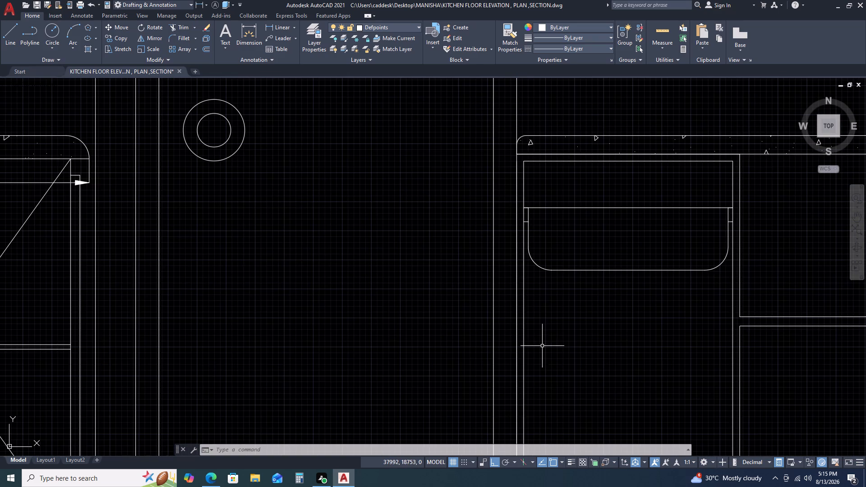
pyautogui.scroll(-3, 538, 332)
pyautogui.scroll(2, 531, 297)
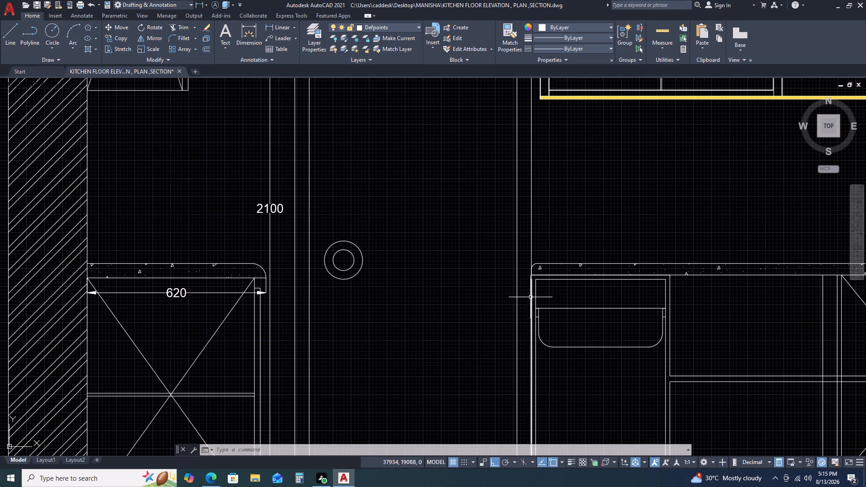
pyautogui.click(530, 297)
pyautogui.press('Escape')
pyautogui.click(521, 289)
pyautogui.click(680, 373)
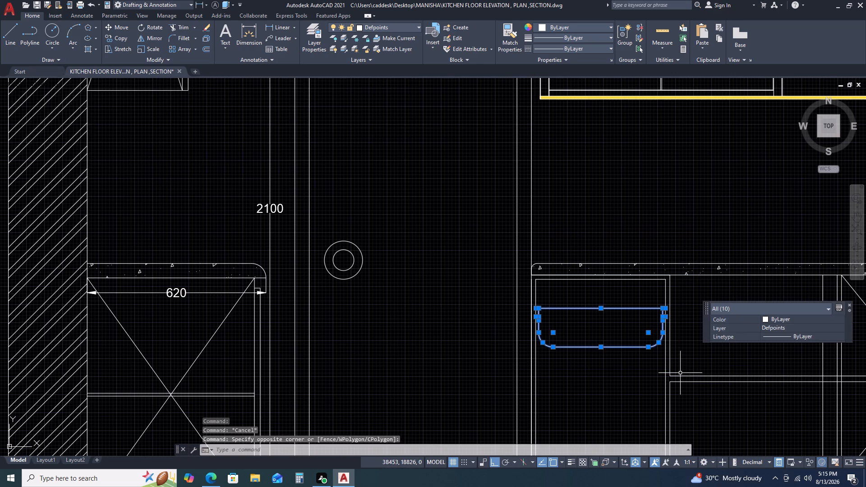
pyautogui.press('Delete')
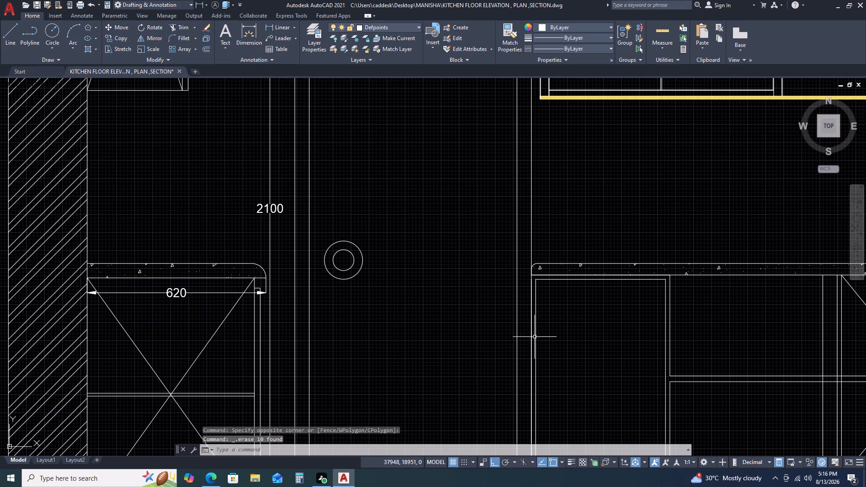
# Erase the door-side inner vertical panel line of the base cabinet beside the door.
pyautogui.scroll(-3, 534, 340)
pyautogui.moveTo(550, 375); pyautogui.dragTo(540, 324, button='middle')
pyautogui.middleClick(540, 323)
pyautogui.scroll(3, 530, 330)
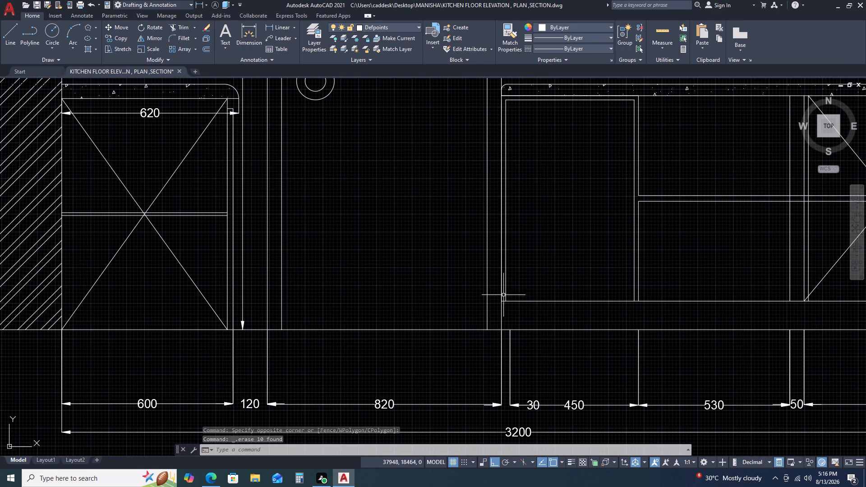
pyautogui.click(506, 287)
pyautogui.press('Delete')
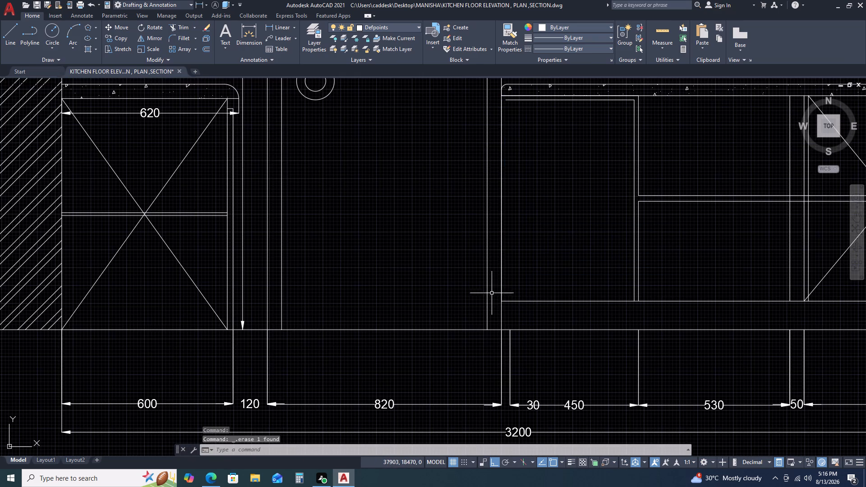
# Offset the cabinet's door-side outer vertical line 30 inward.
pyautogui.click(502, 279)
pyautogui.write('O 30')
pyautogui.press('space')
pyautogui.click(526, 278)
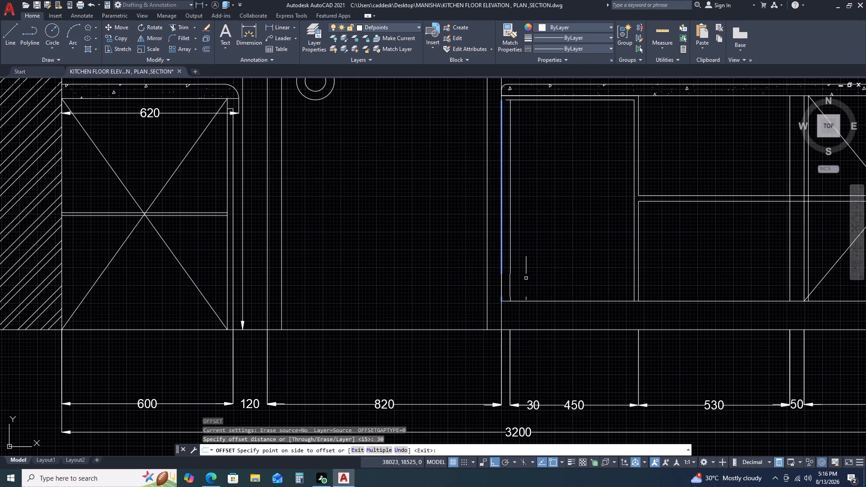
pyautogui.press('Escape')
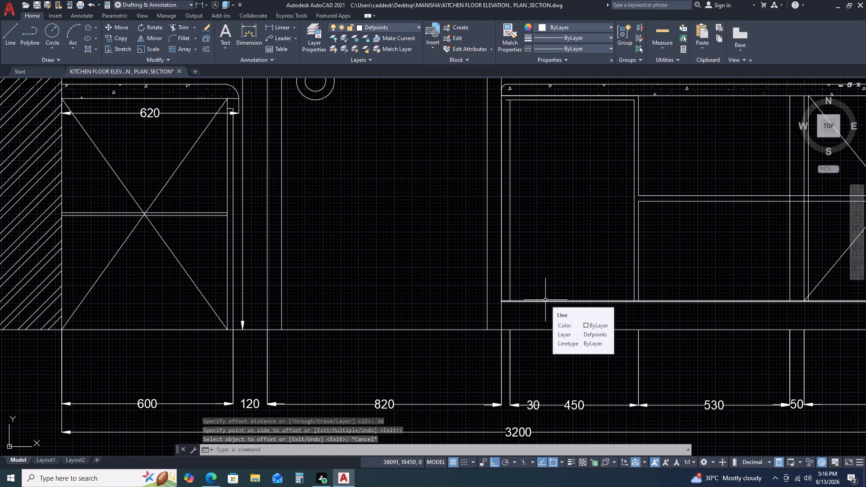
# Erase the inner vertical panel line on the cabinet side opposite the door.
pyautogui.moveTo(626, 271); pyautogui.dragTo(571, 367, button='middle')
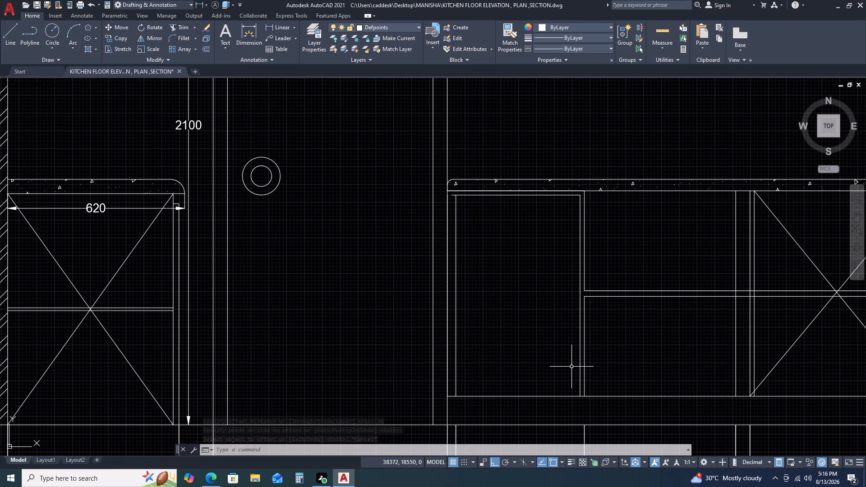
pyautogui.click(584, 353)
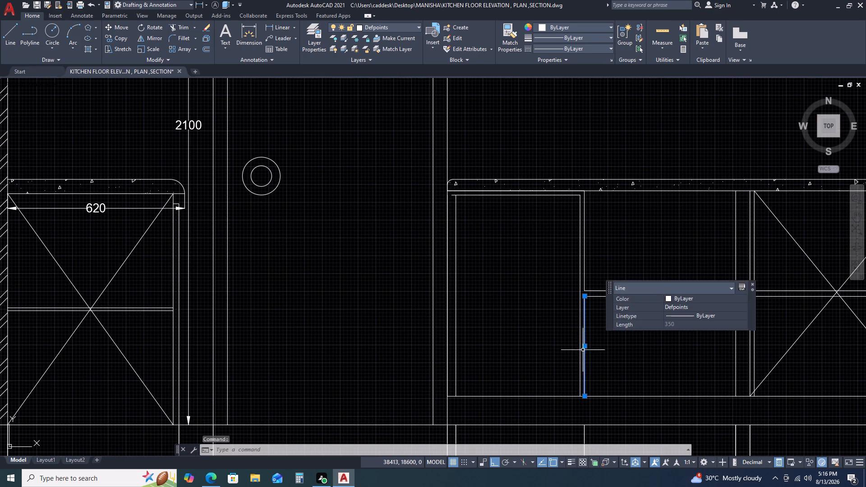
pyautogui.press('Escape')
pyautogui.click(583, 327)
pyautogui.click(574, 336)
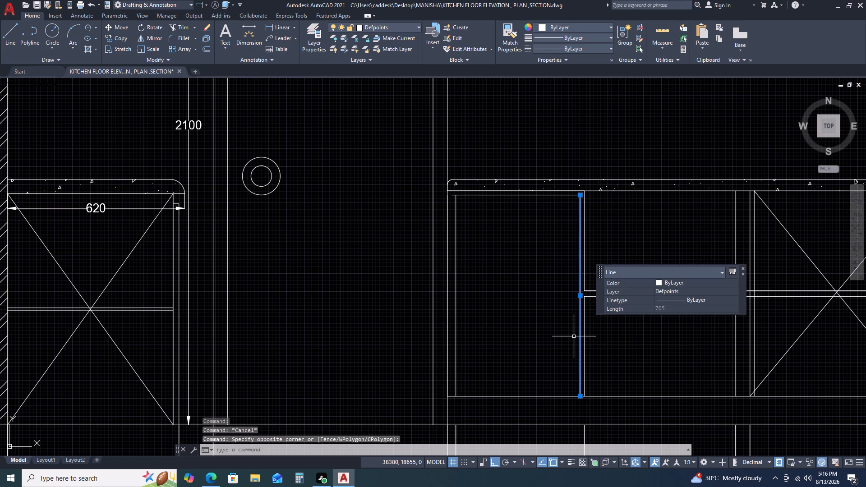
pyautogui.press('Delete')
pyautogui.press('Menu')
pyautogui.press('Escape')
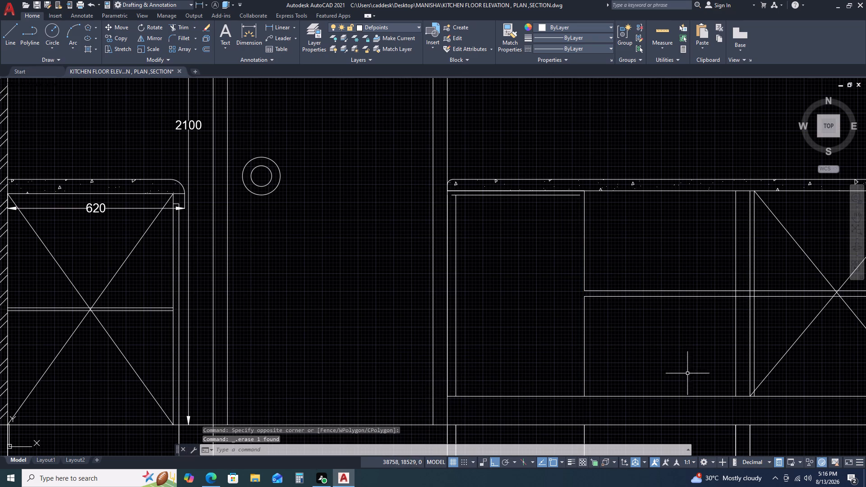
# Offset the lower and upper segments of the cabinet's outer line opposite the door 30 inward.
pyautogui.write('O')
pyautogui.press('space')
pyautogui.press('space')
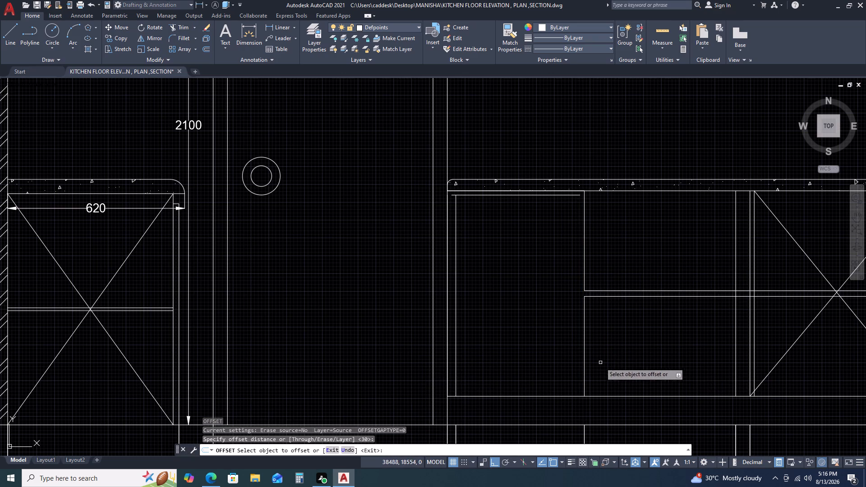
pyautogui.click(586, 342)
pyautogui.click(584, 348)
pyautogui.click(550, 361)
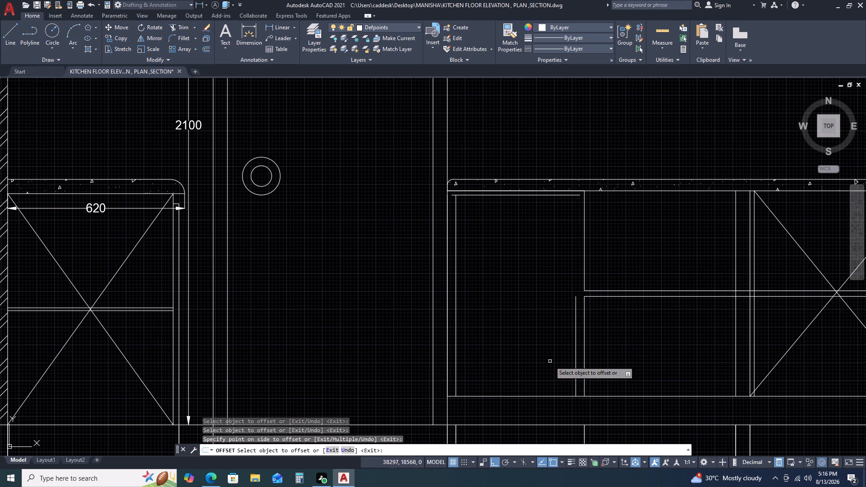
pyautogui.click(585, 264)
pyautogui.moveTo(568, 277); pyautogui.dragTo(548, 285)
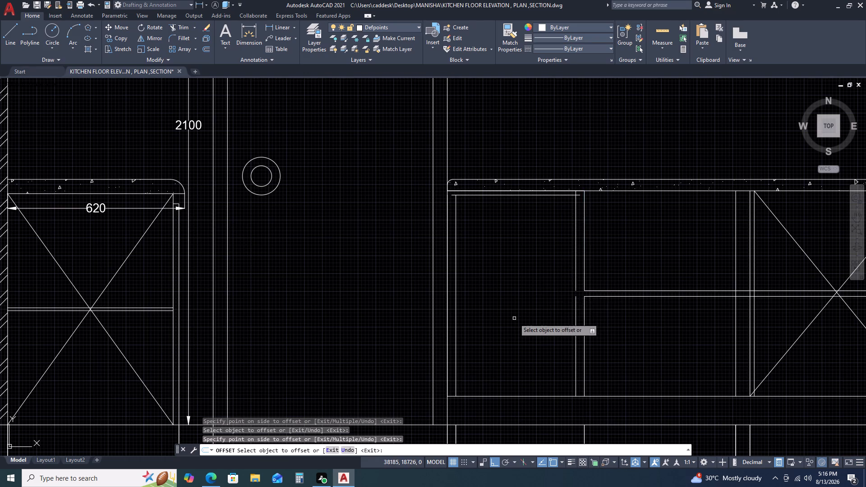
# Offset the cabinet's top line under the countertop 30 downward.
pyautogui.scroll(-1, 510, 321)
pyautogui.moveTo(510, 294); pyautogui.dragTo(511, 358, button='middle')
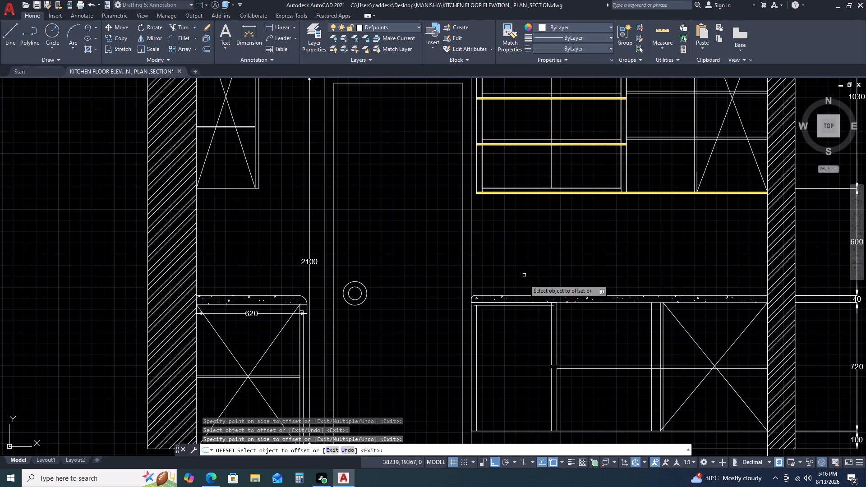
pyautogui.scroll(2, 526, 299)
pyautogui.click(525, 311)
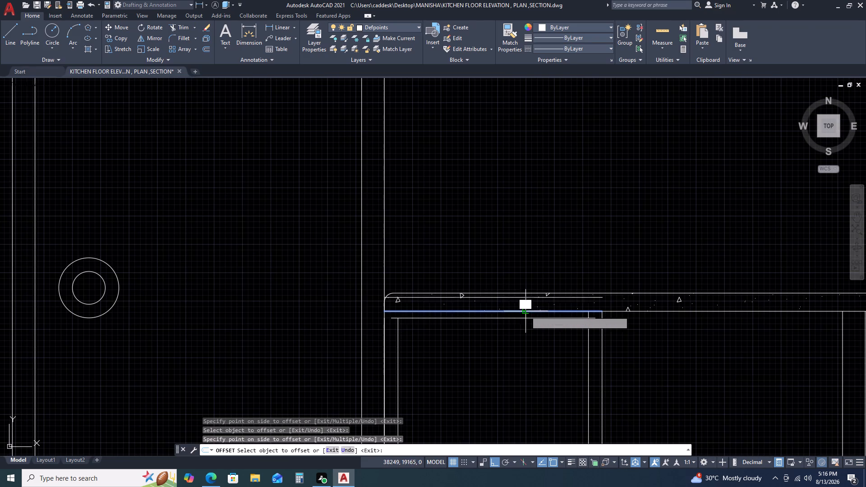
pyautogui.click(521, 337)
pyautogui.scroll(-3, 496, 344)
pyautogui.scroll(2, 562, 388)
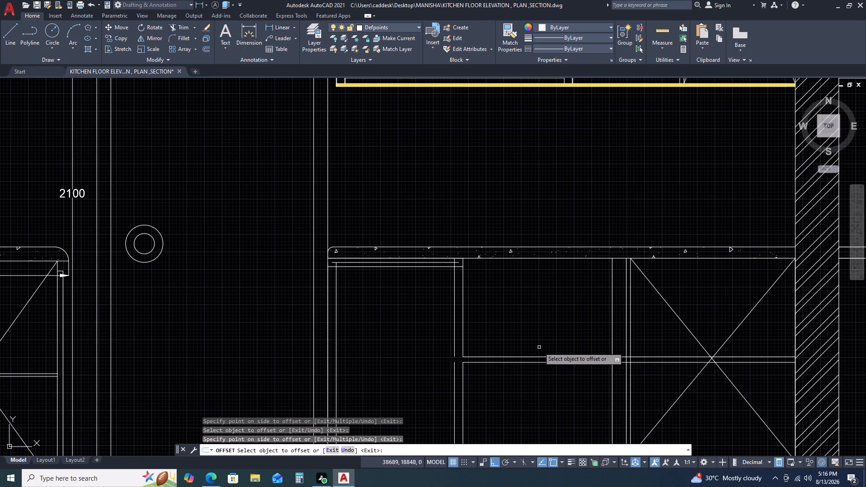
pyautogui.moveTo(584, 366); pyautogui.dragTo(581, 360, button='middle')
pyautogui.moveTo(569, 343); pyautogui.dragTo(517, 296, button='middle')
pyautogui.middleClick(515, 293)
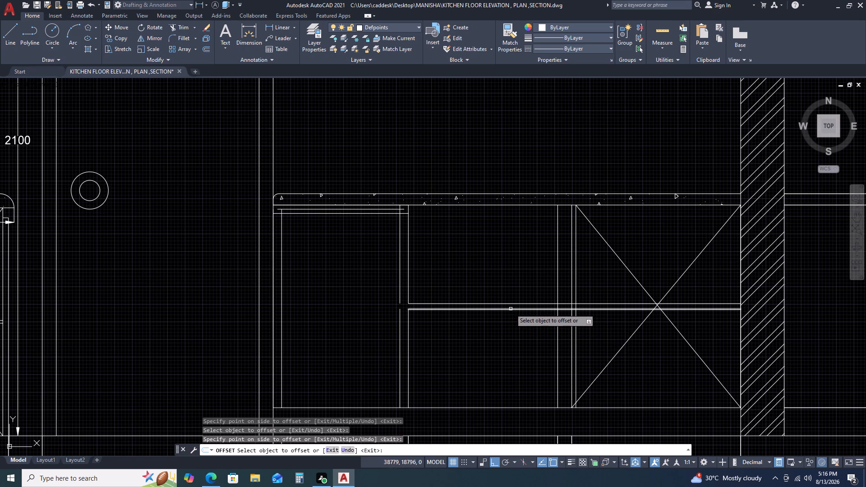
pyautogui.press('Escape')
# Erase the extra short horizontal line between the countertop underside and the 30-offset line of the door-side base cabinet.
pyautogui.scroll(-3, 561, 320)
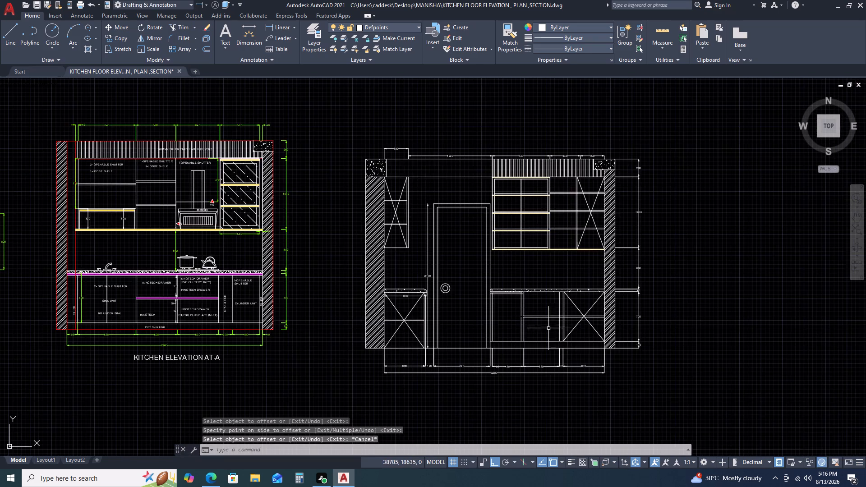
pyautogui.scroll(3, 516, 283)
pyautogui.click(503, 331)
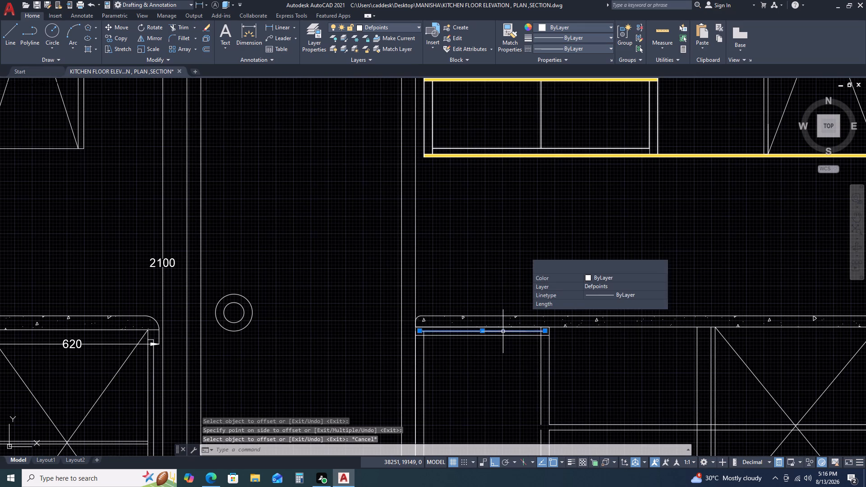
pyautogui.press('Delete')
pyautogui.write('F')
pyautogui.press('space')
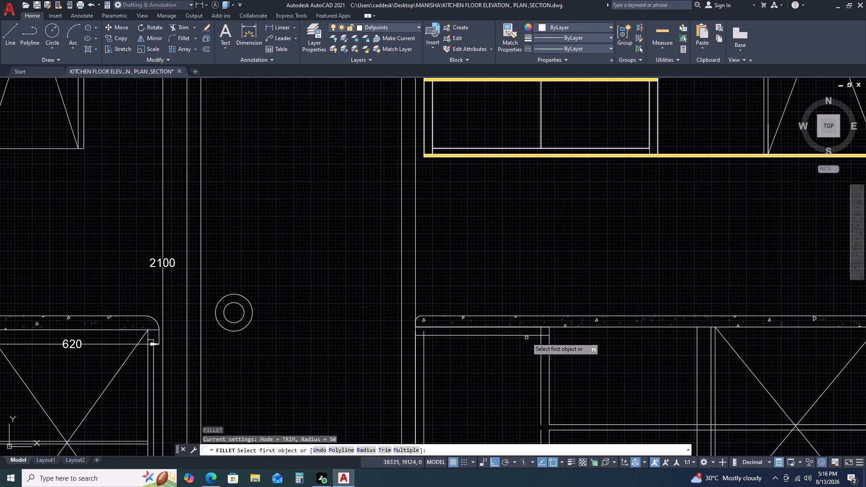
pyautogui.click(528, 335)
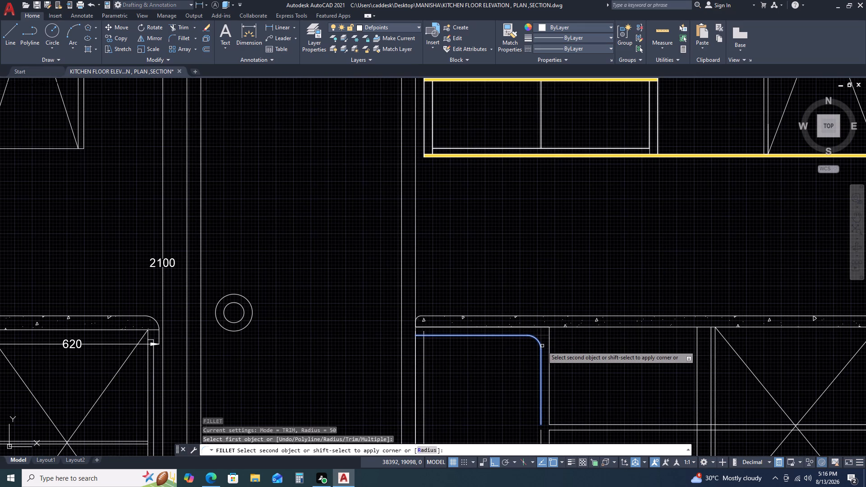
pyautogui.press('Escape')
# Trim the overlapping ends of the cabinet's inner offset lines at both upper corners to form clean inner corners.
pyautogui.press('t')
pyautogui.press('r')
pyautogui.press('space')
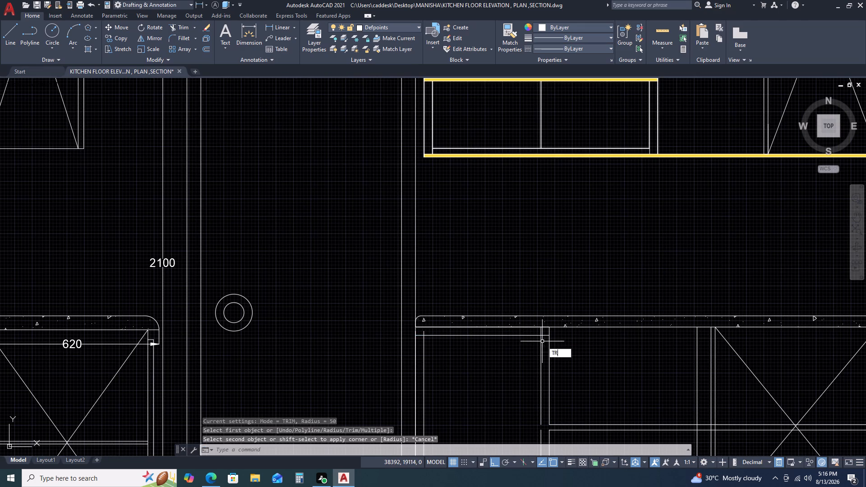
pyautogui.scroll(2, 543, 341)
pyautogui.click(546, 336)
pyautogui.click(533, 317)
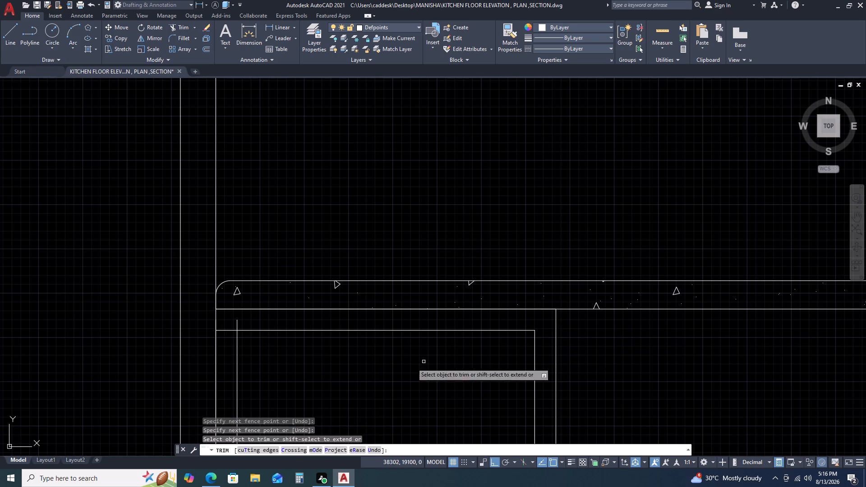
pyautogui.click(241, 323)
pyautogui.click(219, 338)
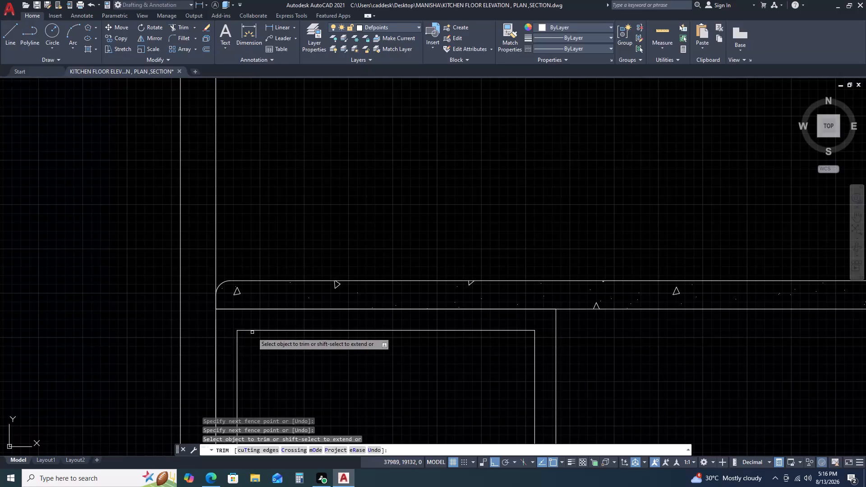
pyautogui.scroll(-2, 374, 326)
pyautogui.moveTo(543, 335); pyautogui.dragTo(561, 252, button='middle')
pyautogui.press('Escape')
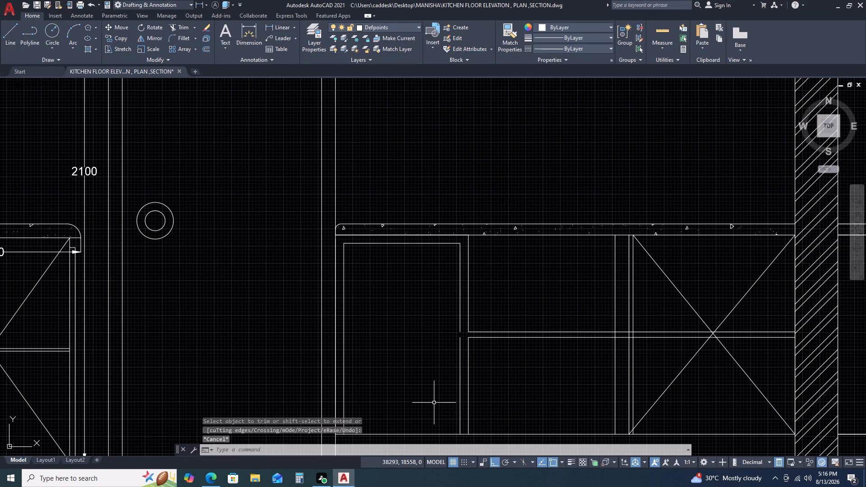
# Extend the inner vertical line segments opposite the door to close the gap at the neighbouring shelf level.
pyautogui.write('EX')
pyautogui.press('space')
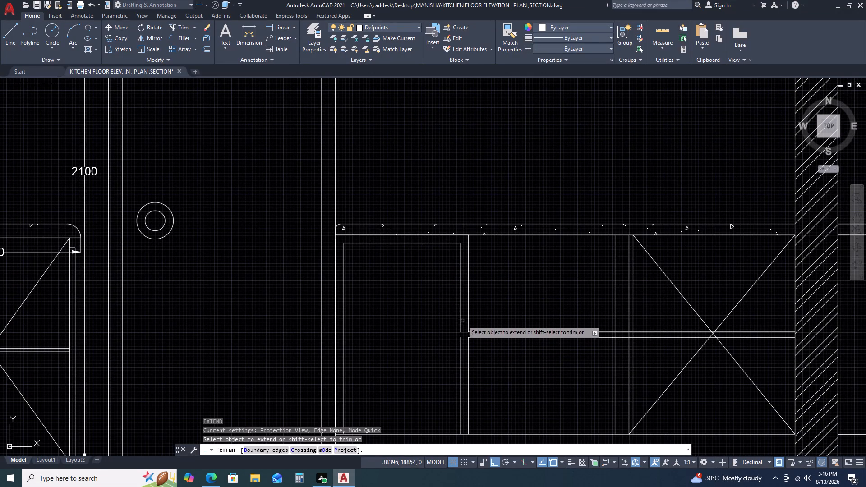
pyautogui.click(458, 326)
pyautogui.click(461, 335)
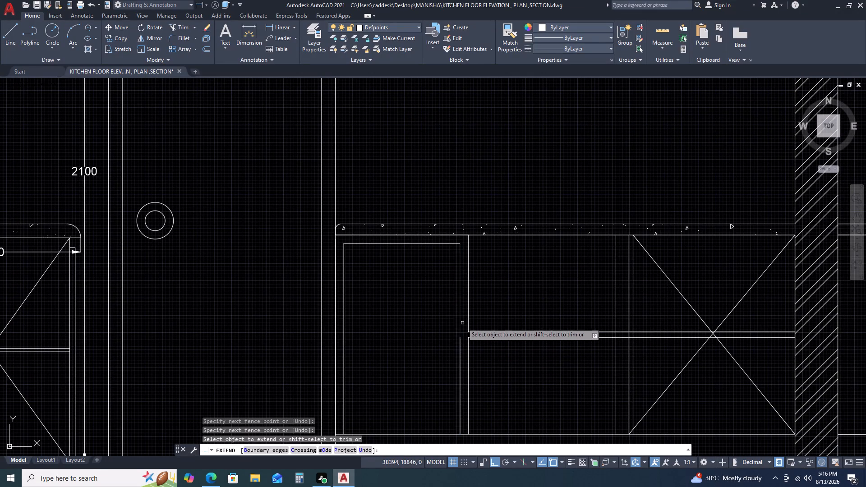
pyautogui.click(462, 323)
pyautogui.click(456, 333)
pyautogui.press('Escape')
pyautogui.scroll(-2, 426, 352)
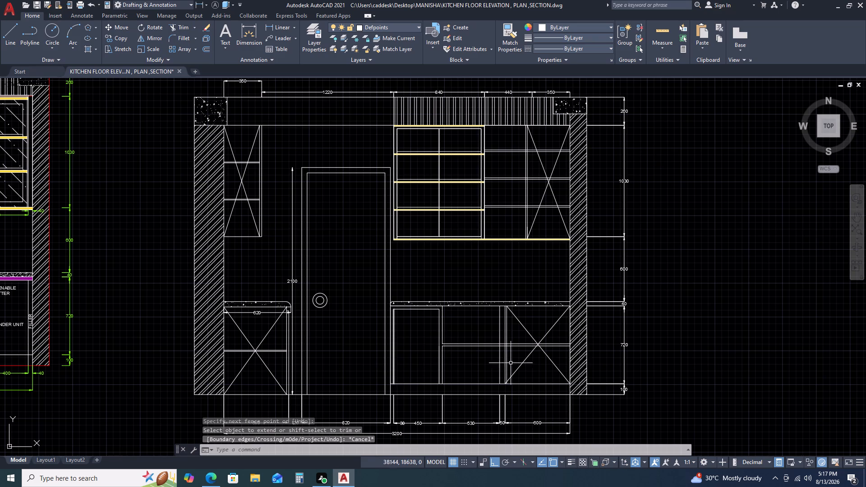
# Draw the drawer's door-side profile from the inner panel line: 10 inward, and about 168 straight down.
pyautogui.press('l')
pyautogui.press('space')
pyautogui.scroll(1, 384, 350)
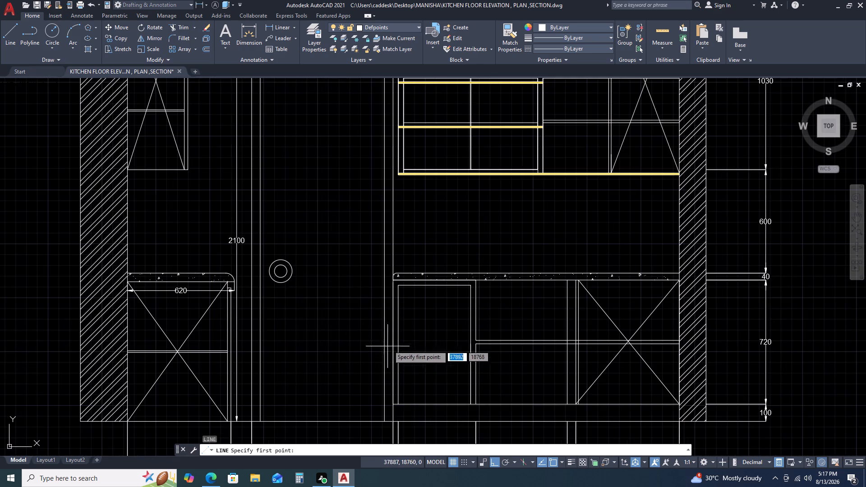
pyautogui.scroll(3, 403, 308)
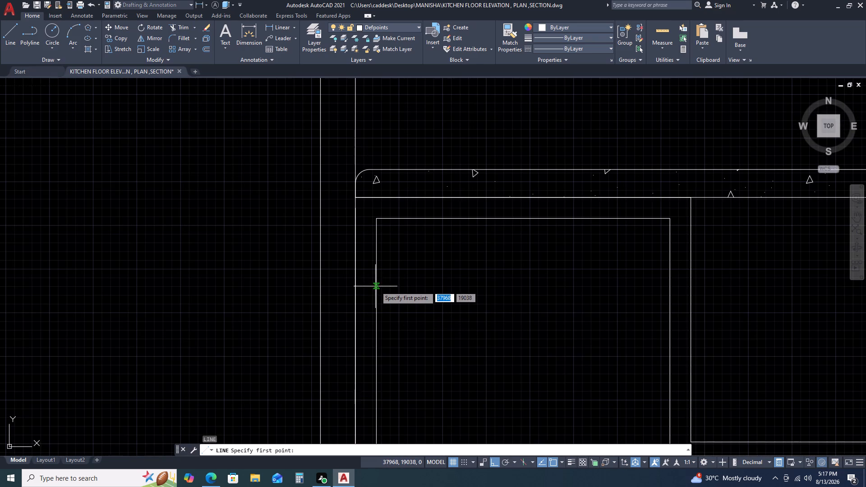
pyautogui.click(376, 286)
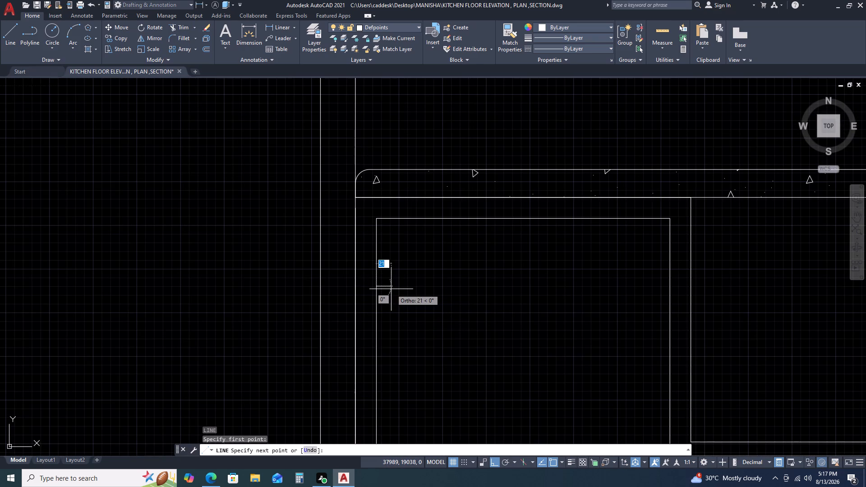
pyautogui.write('10')
pyautogui.press('space')
pyautogui.scroll(-2, 396, 370)
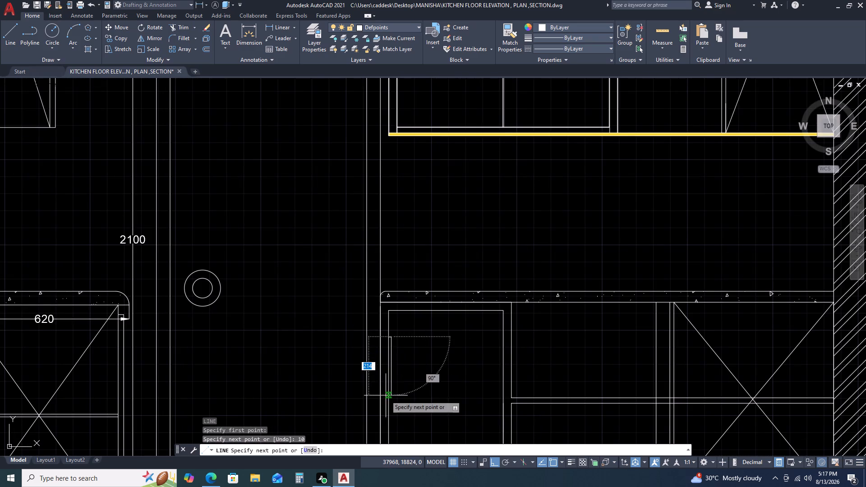
pyautogui.moveTo(386, 395); pyautogui.dragTo(394, 356, button='middle')
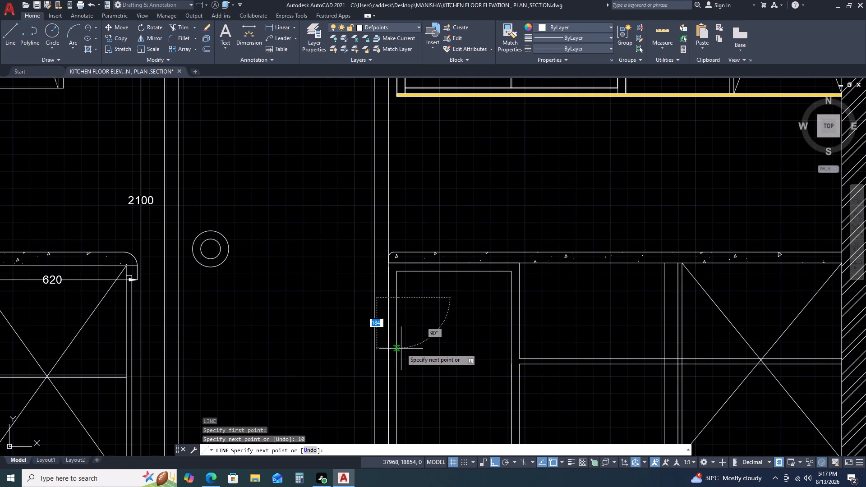
pyautogui.click(401, 353)
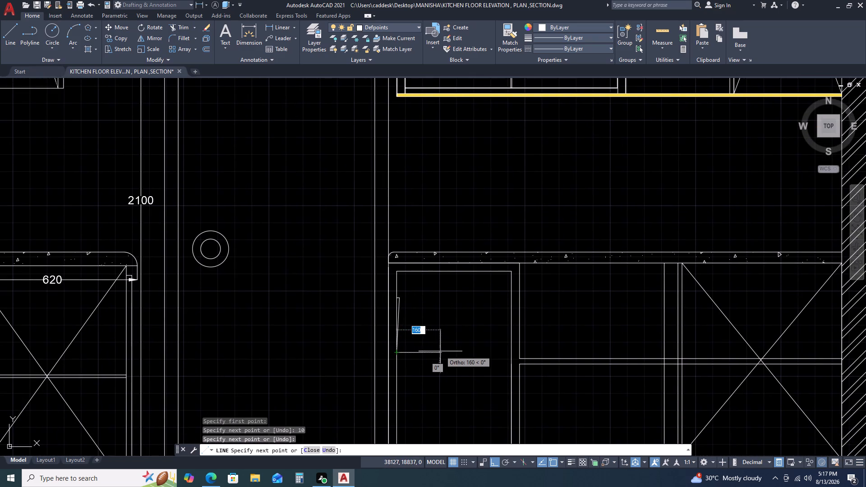
pyautogui.hotkey('ctrl', 'z')
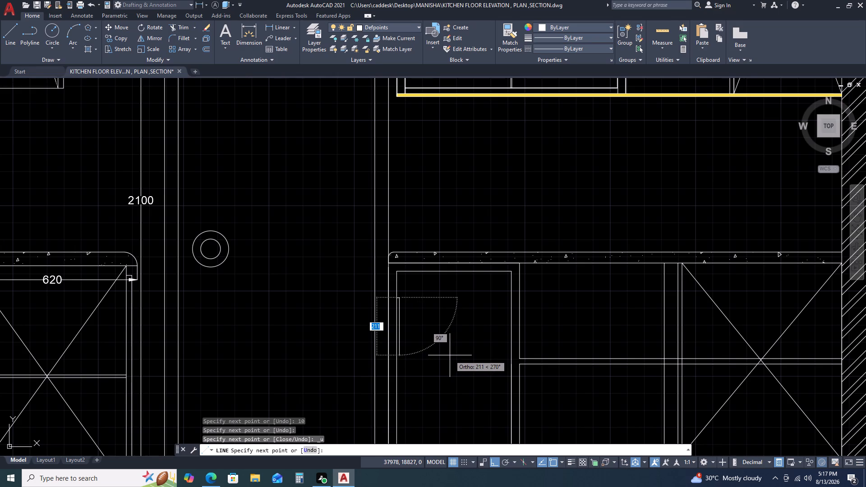
pyautogui.click(450, 347)
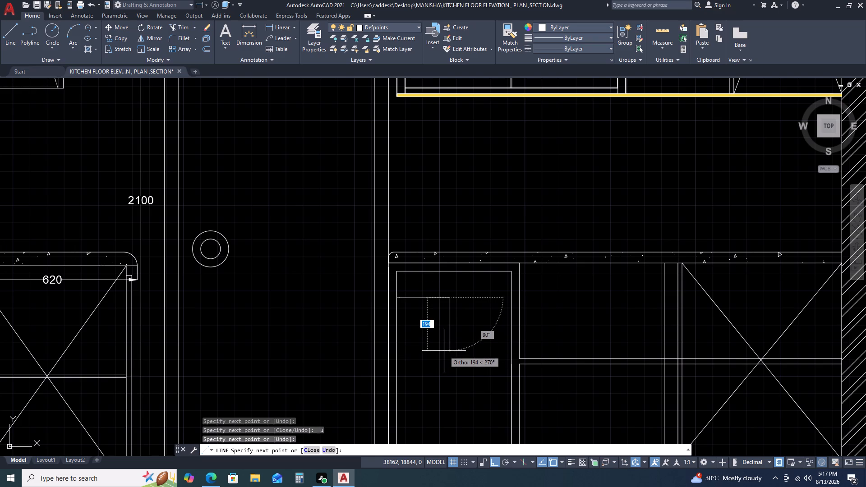
pyautogui.hotkey('ctrl', 'z')
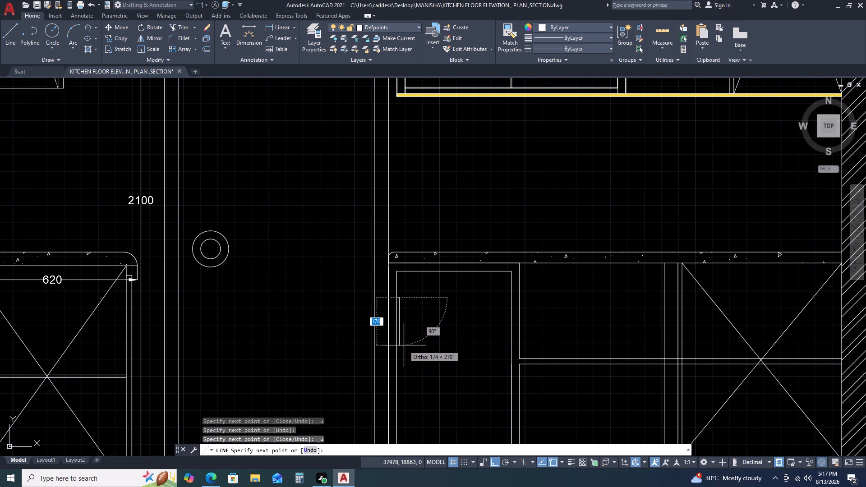
pyautogui.click(402, 344)
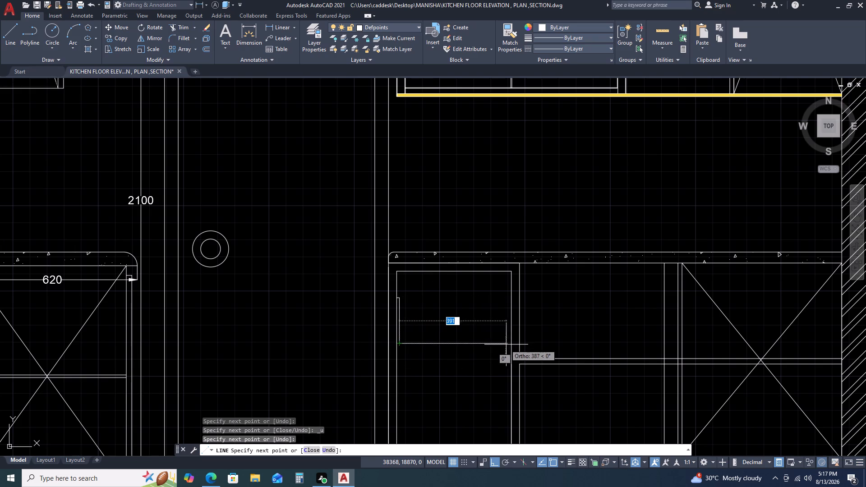
# Continue the drawer profile across to the opposite inner panel line, 10 back, up to the starting height and out to the panel.
pyautogui.click(508, 344)
pyautogui.click(513, 345)
pyautogui.scroll(3, 503, 339)
pyautogui.press('1')
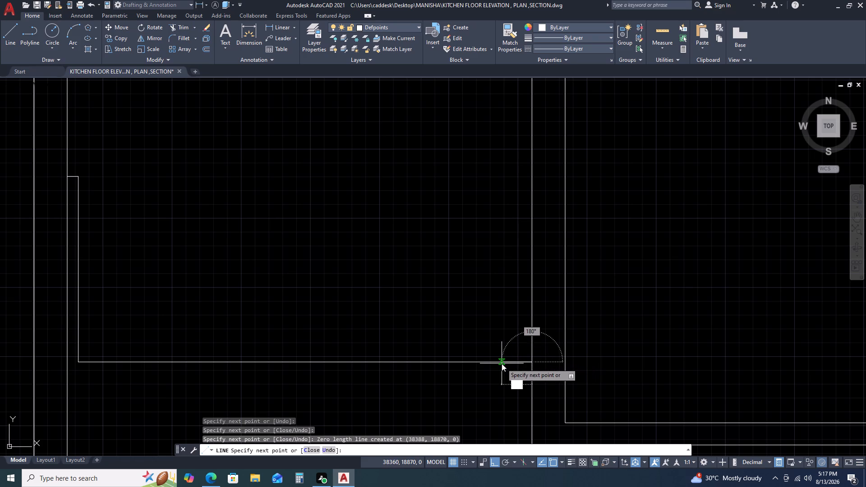
pyautogui.write('0')
pyautogui.press('space')
pyautogui.moveTo(513, 208); pyautogui.dragTo(524, 310, button='middle')
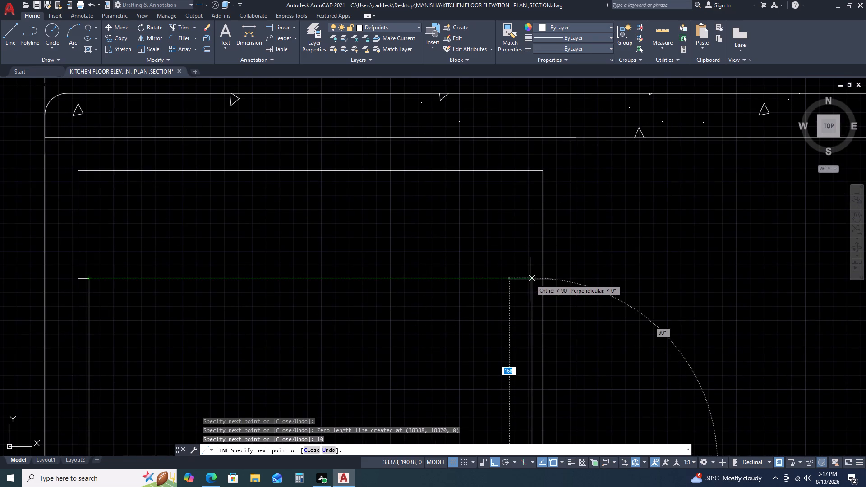
pyautogui.click(531, 279)
pyautogui.click(541, 278)
pyautogui.press('Escape')
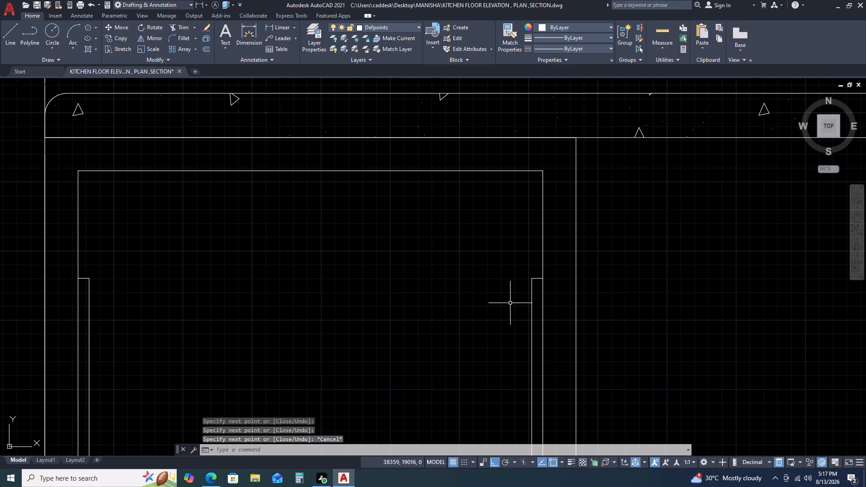
# Draw a horizontal line between the two inner panel lines, about 25 below the drawer profile's top edges.
pyautogui.press('l')
pyautogui.press('space')
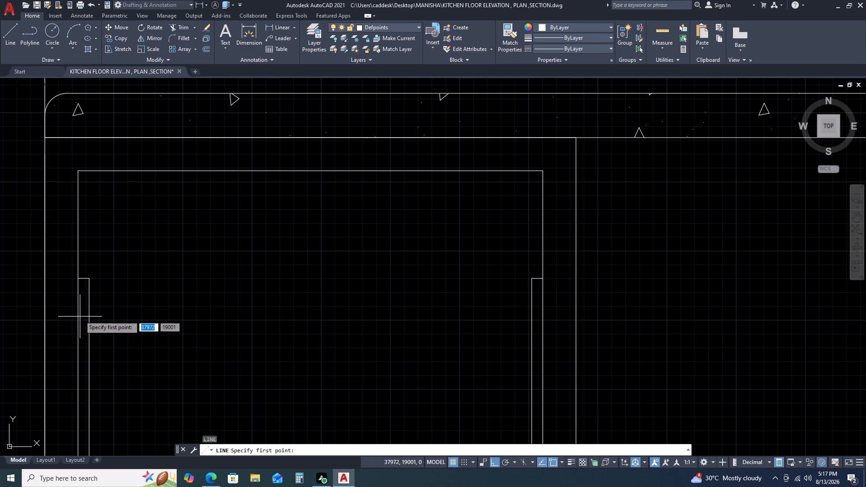
pyautogui.click(78, 306)
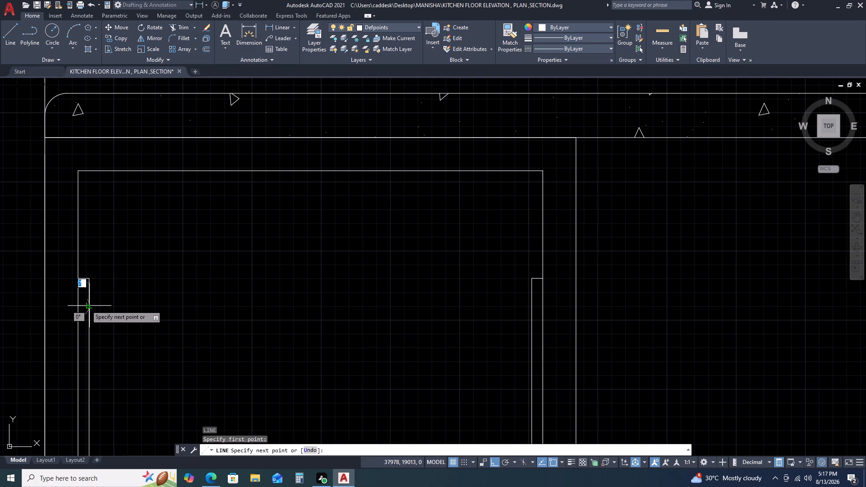
pyautogui.click(87, 305)
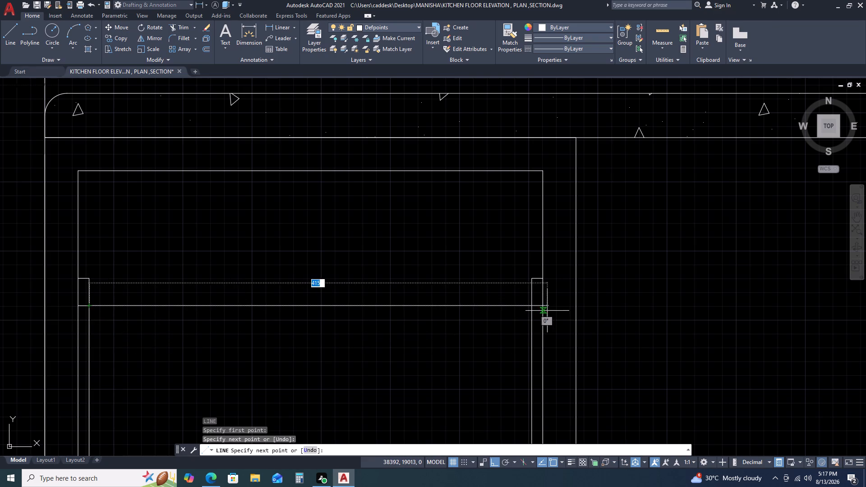
pyautogui.click(544, 307)
pyautogui.press('Escape')
# Trim the horizontal line's middle part between the drawer sides, keeping only the short pieces within the 10-wide side strips.
pyautogui.write('TR')
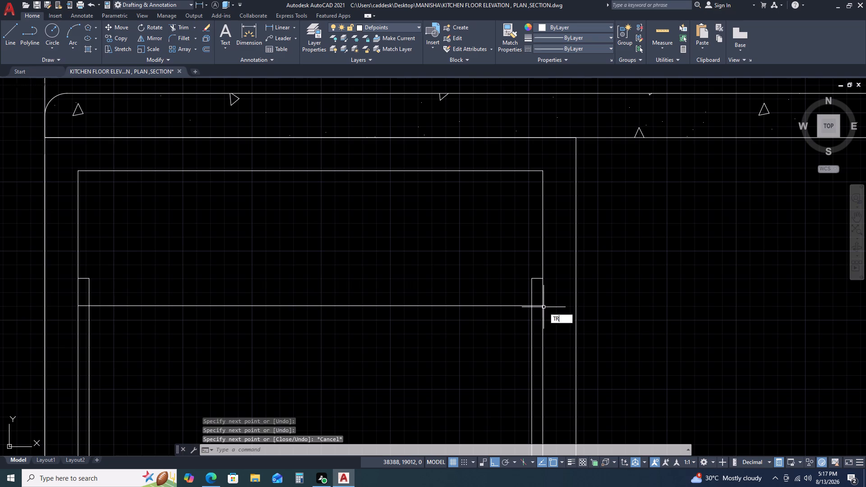
pyautogui.press('space')
pyautogui.moveTo(475, 329); pyautogui.dragTo(463, 312)
pyautogui.click(451, 285)
pyautogui.scroll(-3, 450, 281)
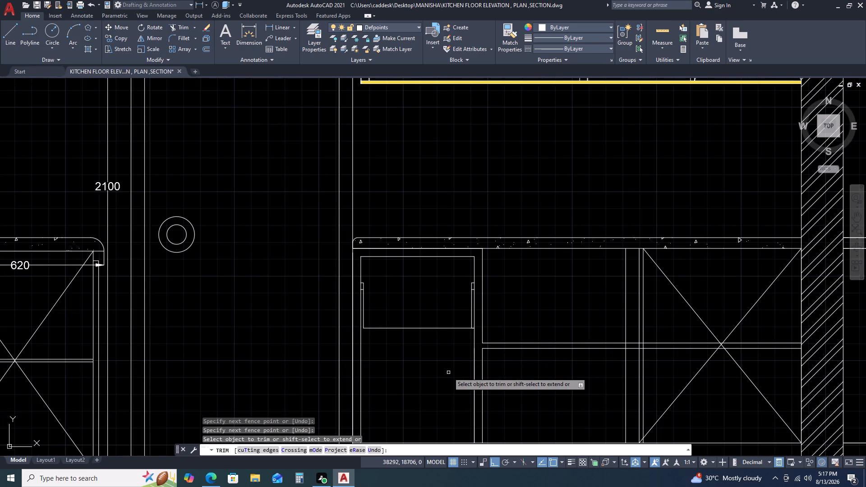
pyautogui.press('Escape')
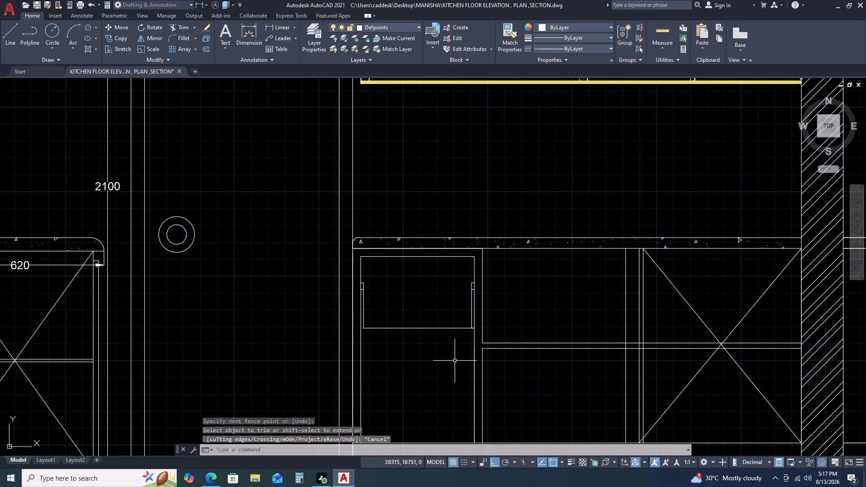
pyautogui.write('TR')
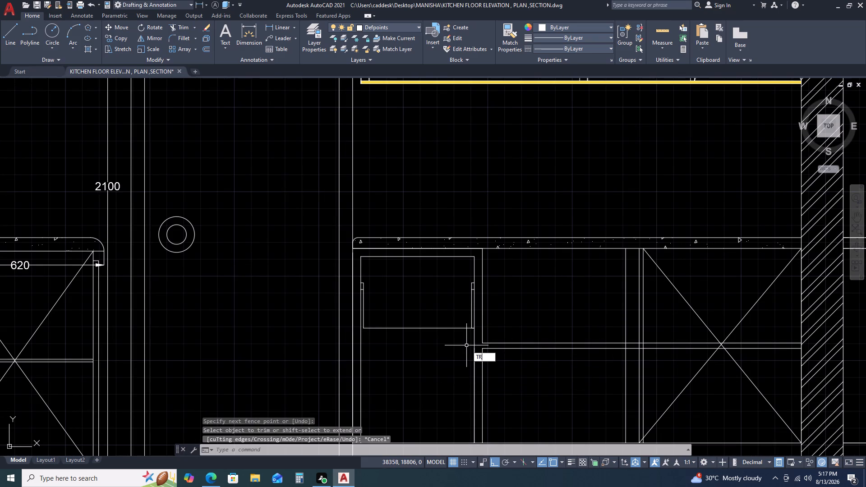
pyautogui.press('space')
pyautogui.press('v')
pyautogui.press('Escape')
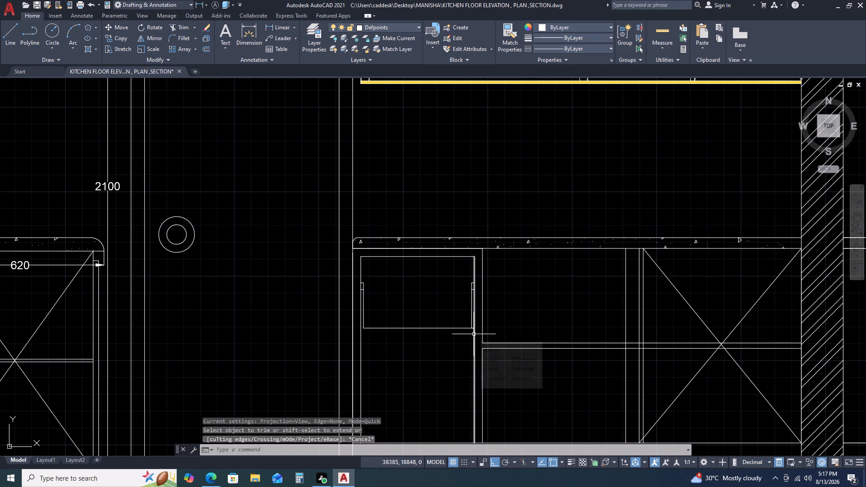
# Trim the drawer's bottom line where it overruns the drawer side opposite the door toward the inner panel.
pyautogui.write('TR')
pyautogui.press('space')
pyautogui.scroll(4, 474, 324)
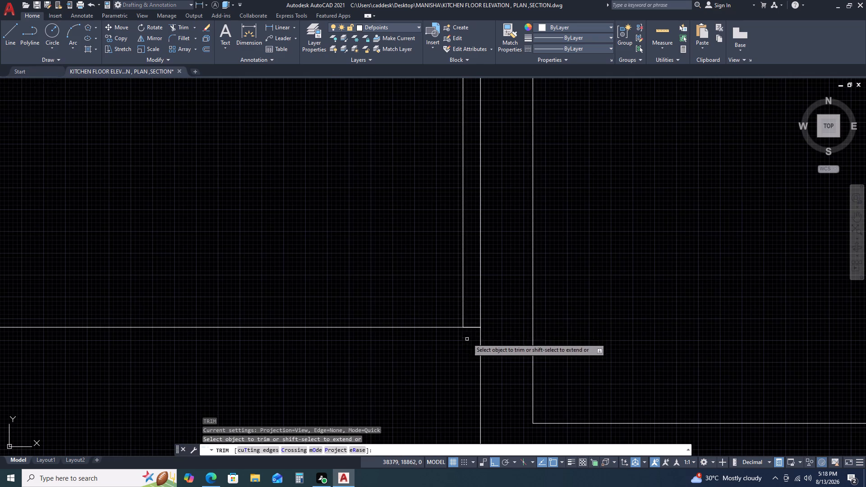
pyautogui.doubleClick(473, 320)
pyautogui.click(462, 354)
pyautogui.press('Escape')
pyautogui.scroll(-3, 464, 354)
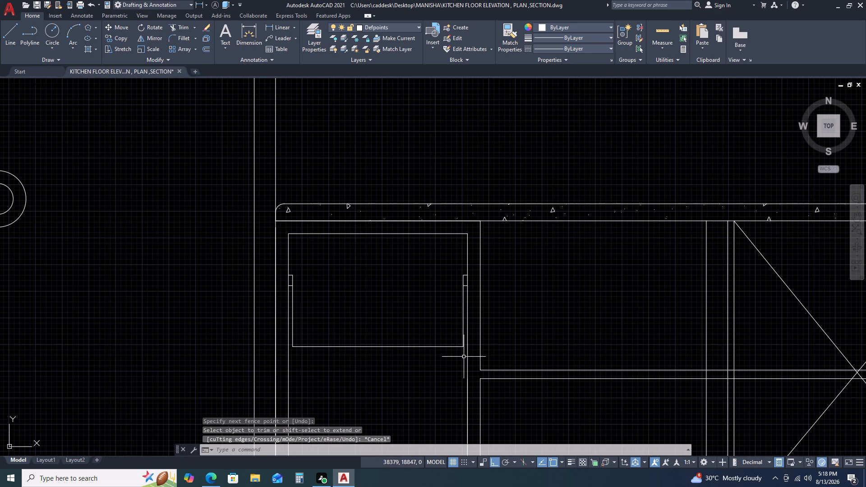
# Draw a horizontal line across the drawer's open top, joining the upper ends of its two 10-wide side strips.
pyautogui.write('L')
pyautogui.press('space')
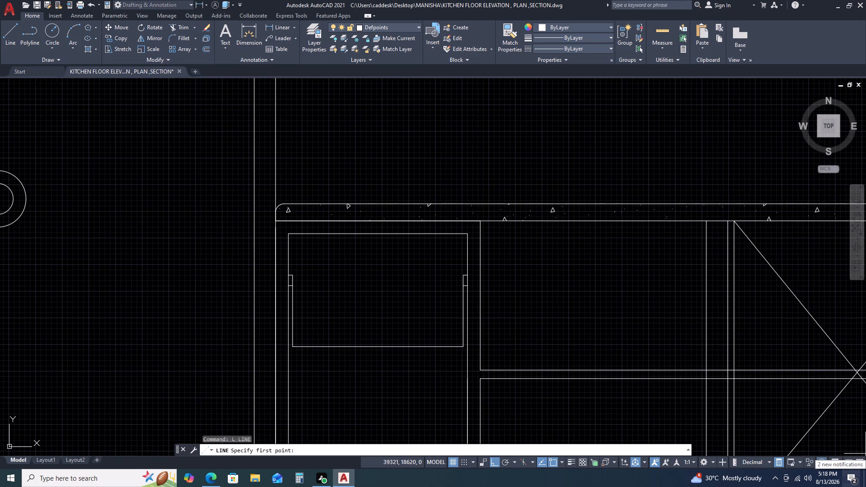
pyautogui.scroll(2, 337, 267)
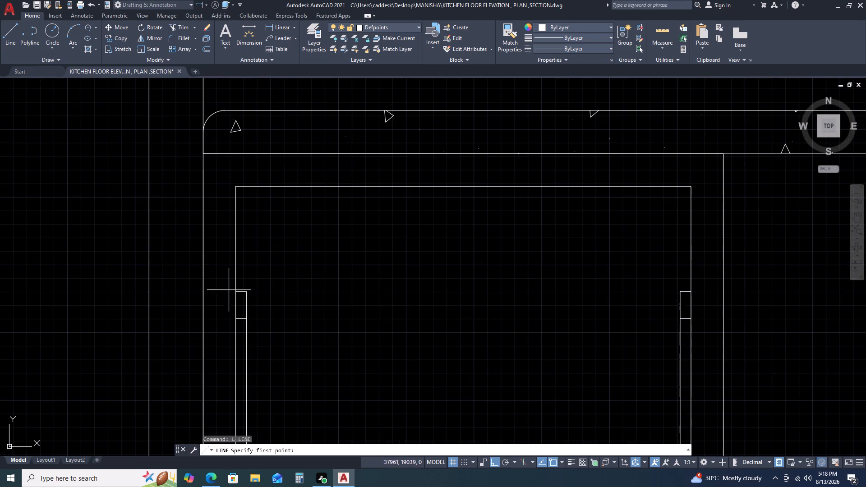
pyautogui.click(239, 292)
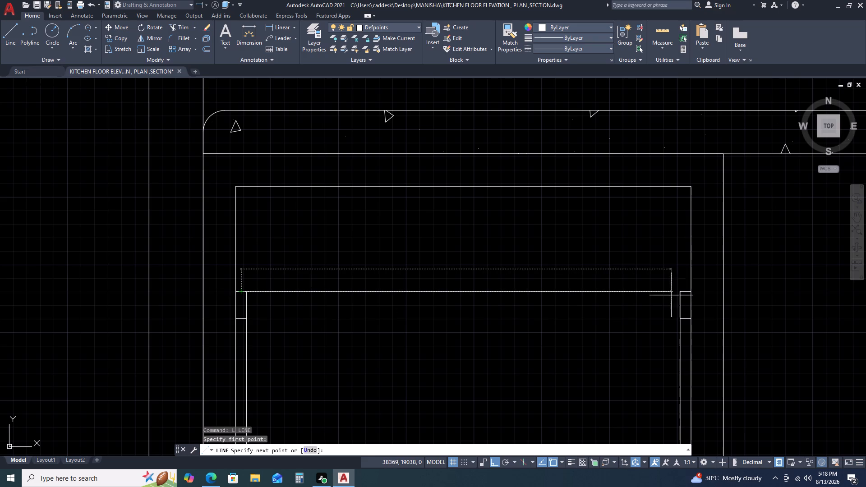
pyautogui.click(686, 290)
pyautogui.press('Escape')
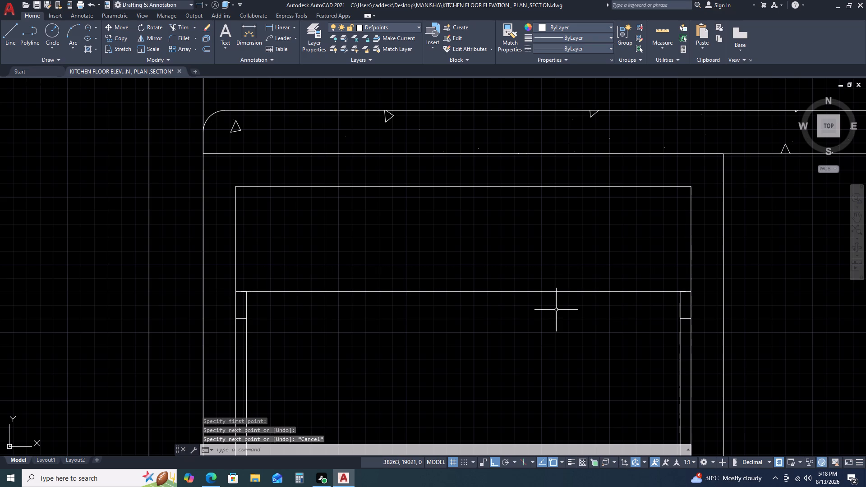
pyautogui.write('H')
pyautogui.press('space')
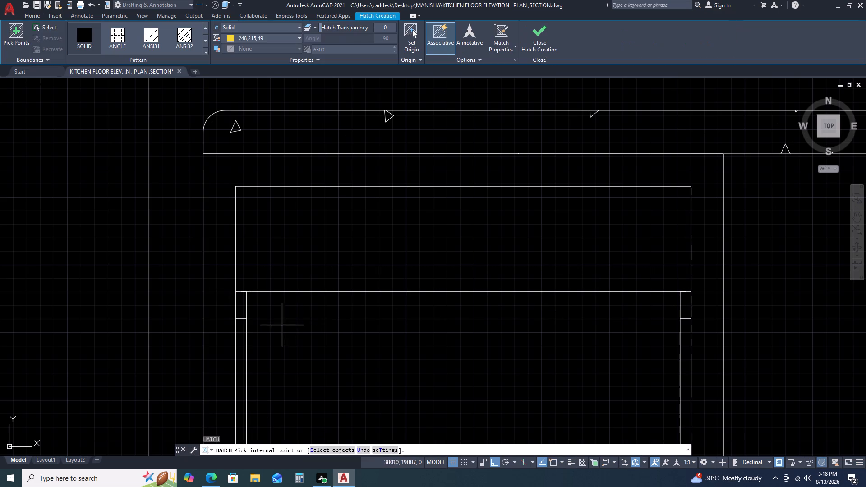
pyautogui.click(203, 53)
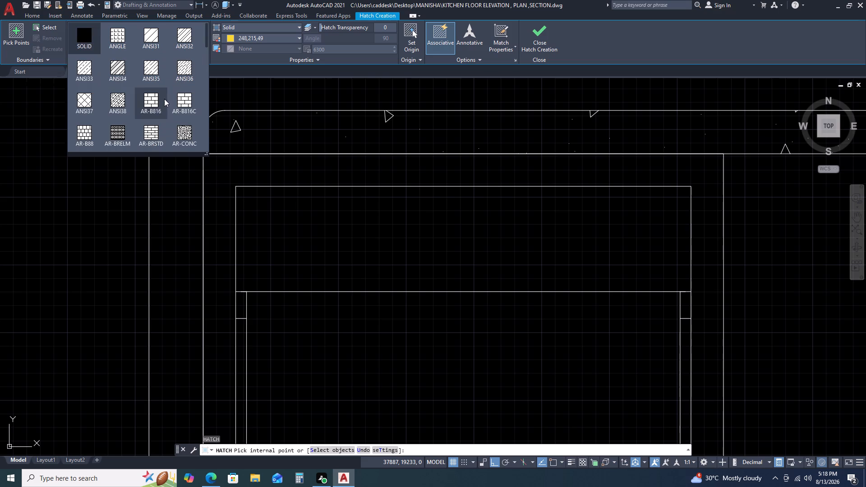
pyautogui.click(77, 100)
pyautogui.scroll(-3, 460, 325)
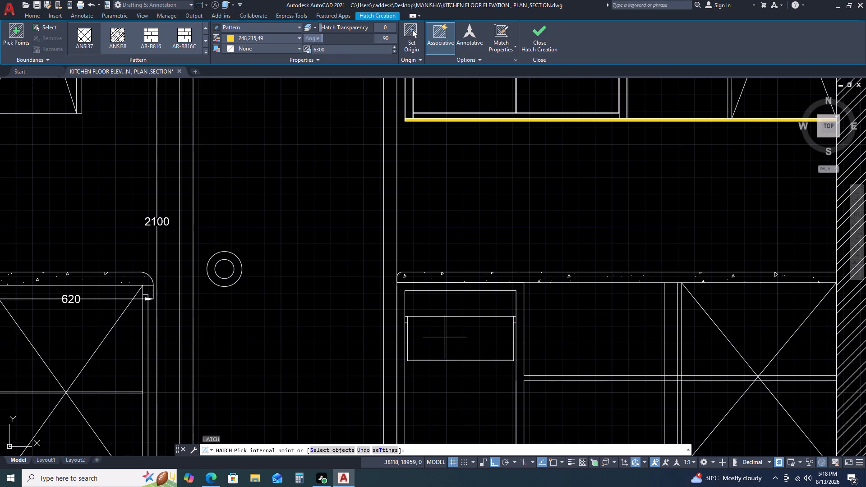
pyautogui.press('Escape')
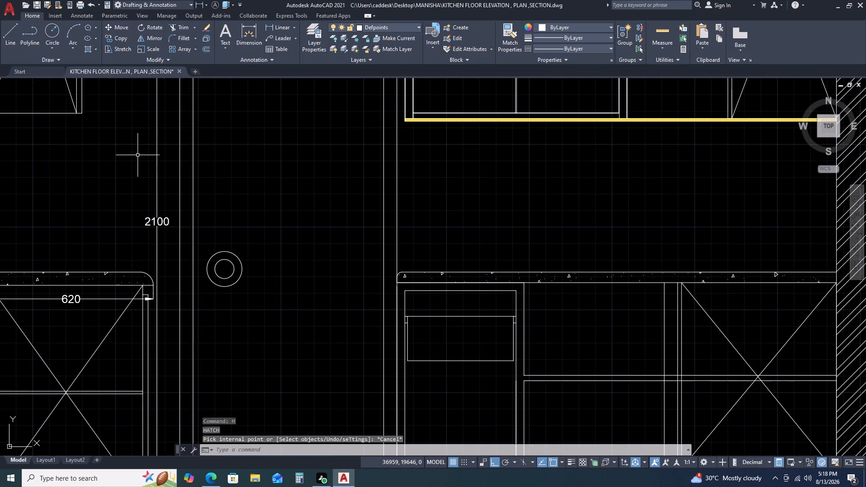
# Fillet both bottom corners of the drawer profile with the 50 radius.
pyautogui.write('F')
pyautogui.press('space')
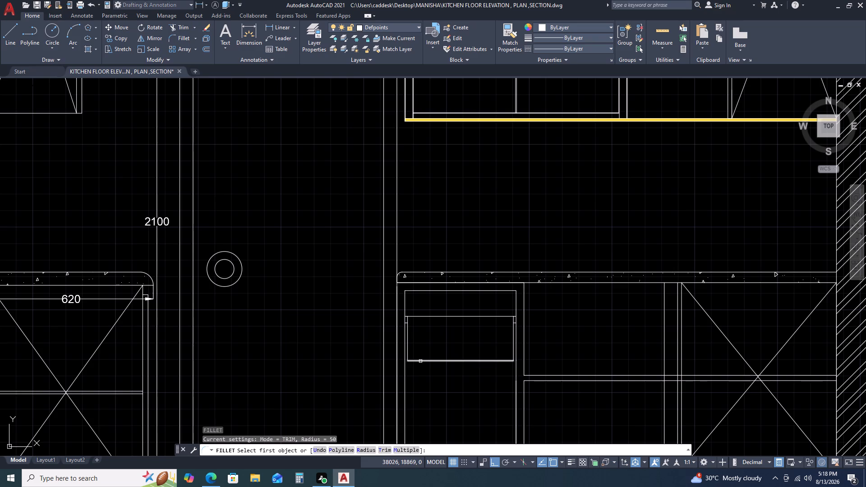
pyautogui.click(420, 361)
pyautogui.click(408, 346)
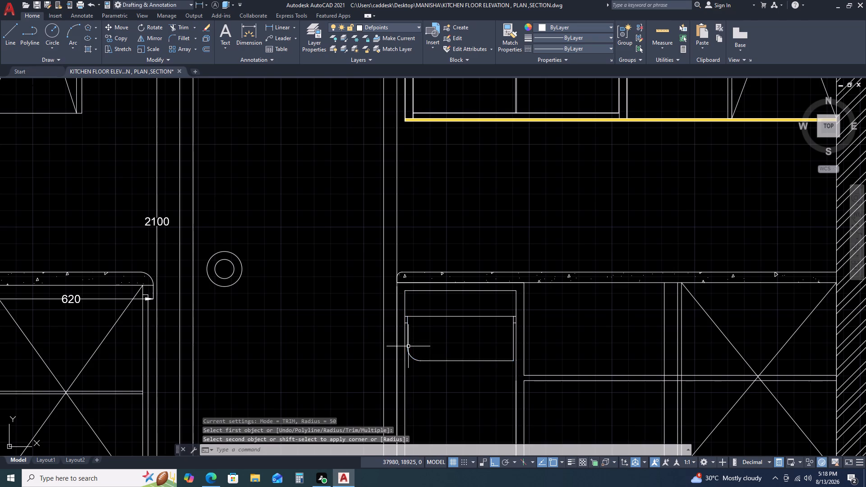
pyautogui.press('space')
pyautogui.click(513, 343)
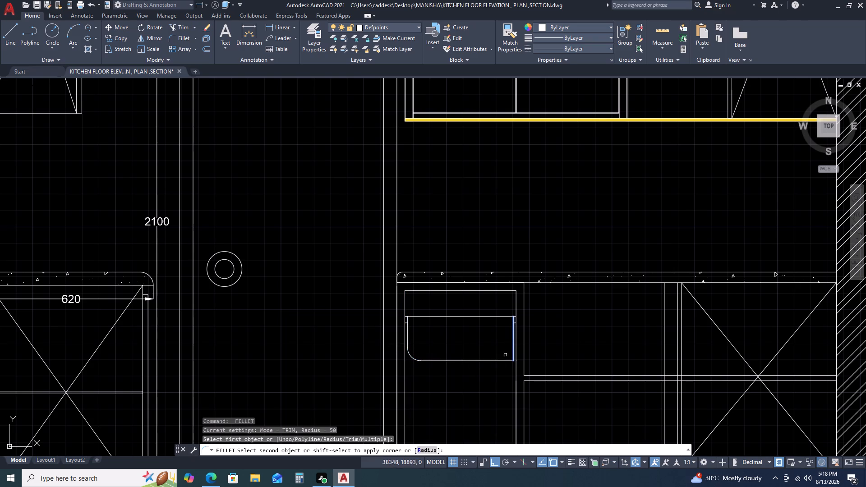
pyautogui.click(500, 361)
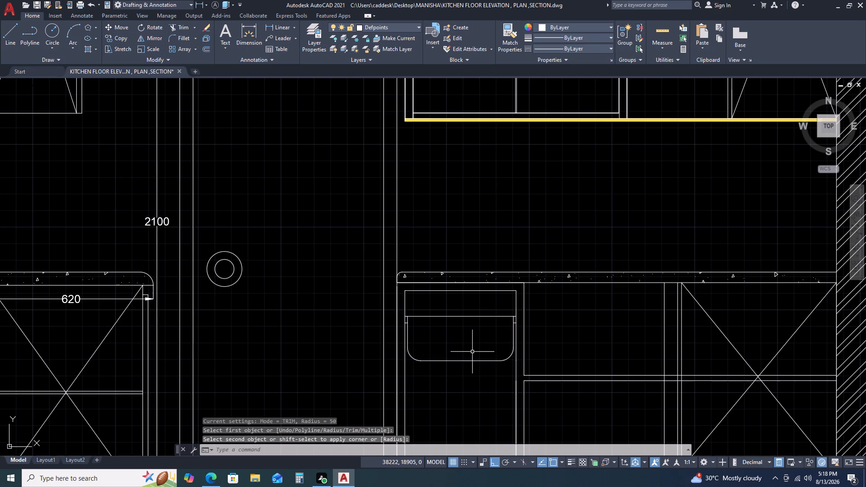
# Hatch the drawer interior with the ANSI37 pattern, colour ByLayer, at a scale of 100.
pyautogui.write('H')
pyautogui.press('space')
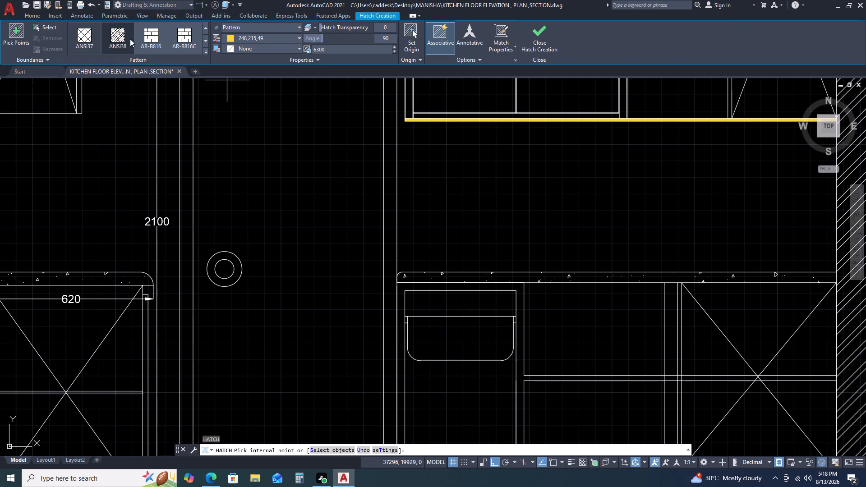
pyautogui.click(84, 26)
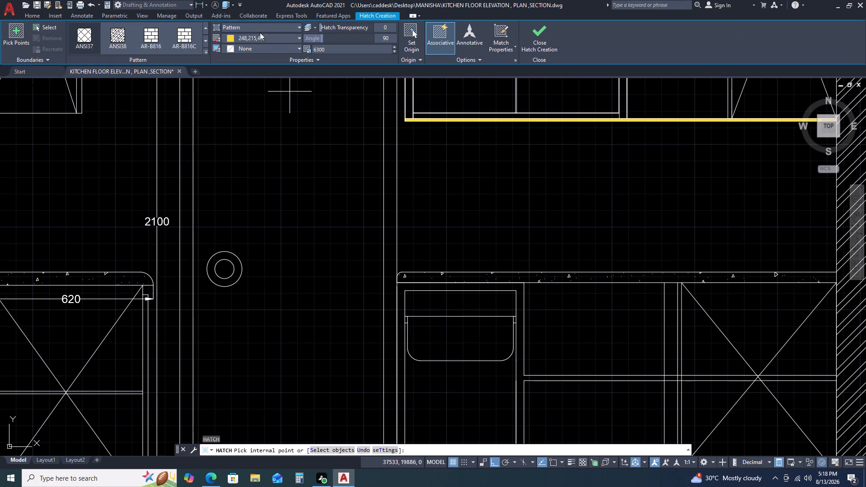
pyautogui.click(259, 37)
pyautogui.click(267, 52)
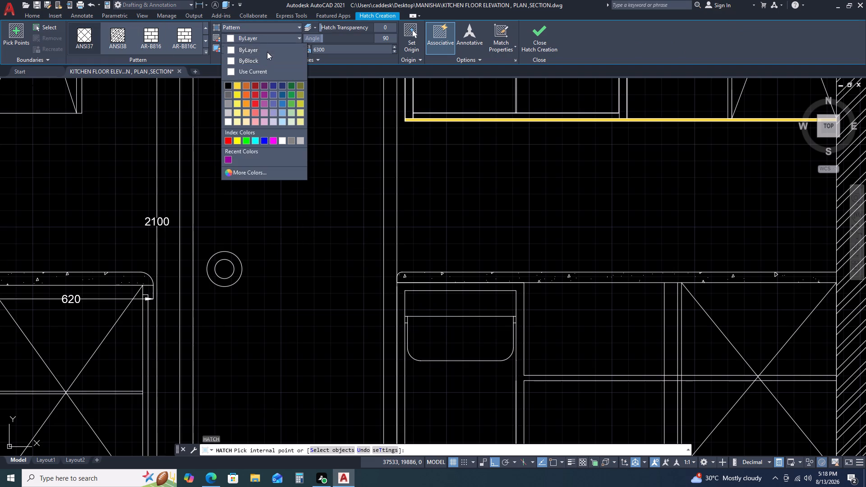
pyautogui.click(447, 339)
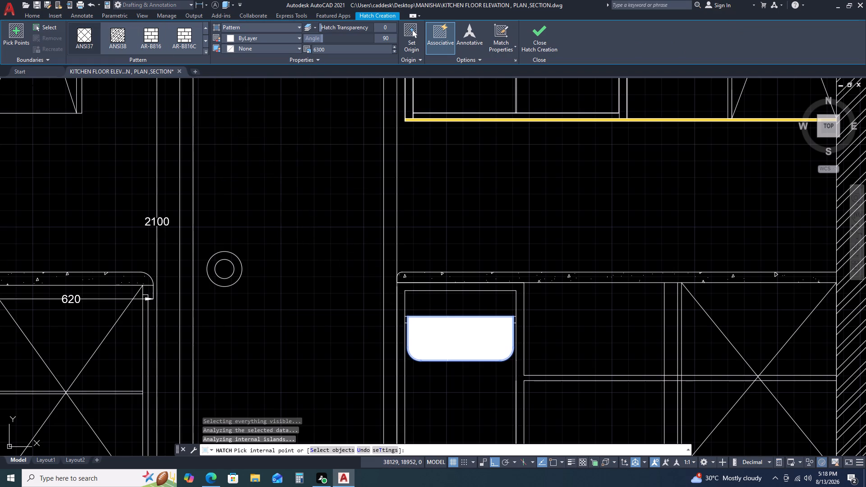
pyautogui.scroll(3, 329, 53)
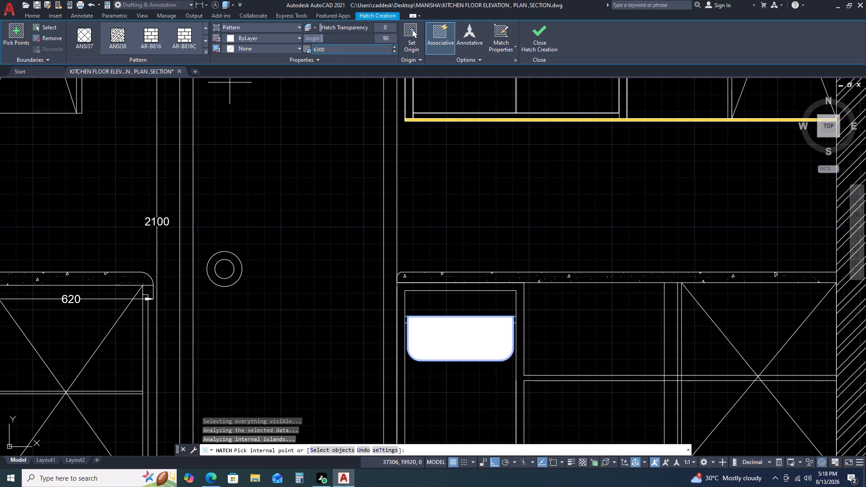
pyautogui.scroll(11, 328, 51)
pyautogui.scroll(-15, 327, 46)
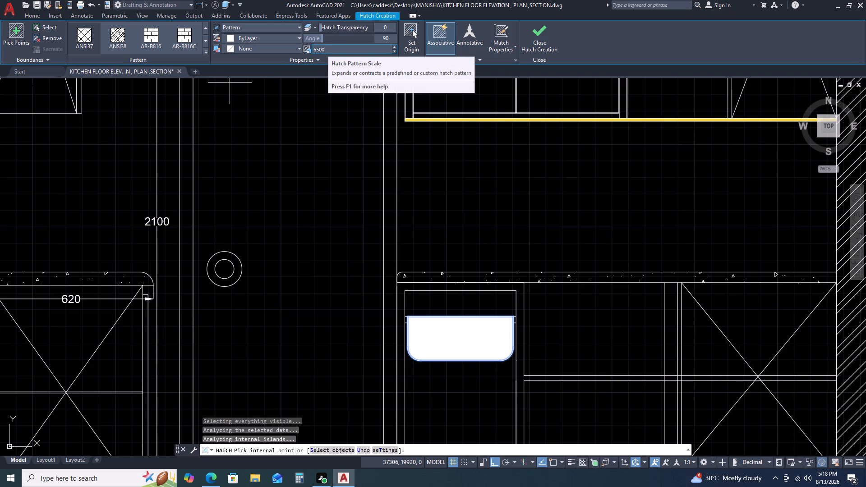
pyautogui.click(326, 48)
pyautogui.press('1')
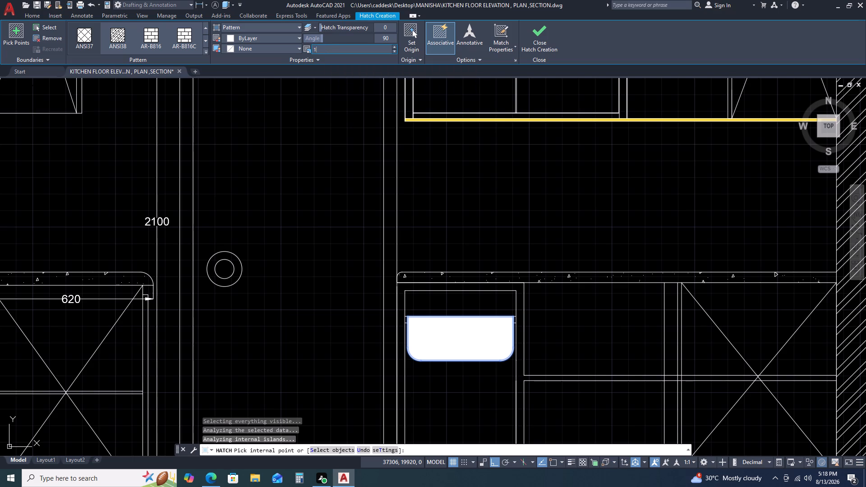
pyautogui.press('0')
pyautogui.press('0')
pyautogui.press('Return')
pyautogui.press('Return')
pyautogui.press('Escape')
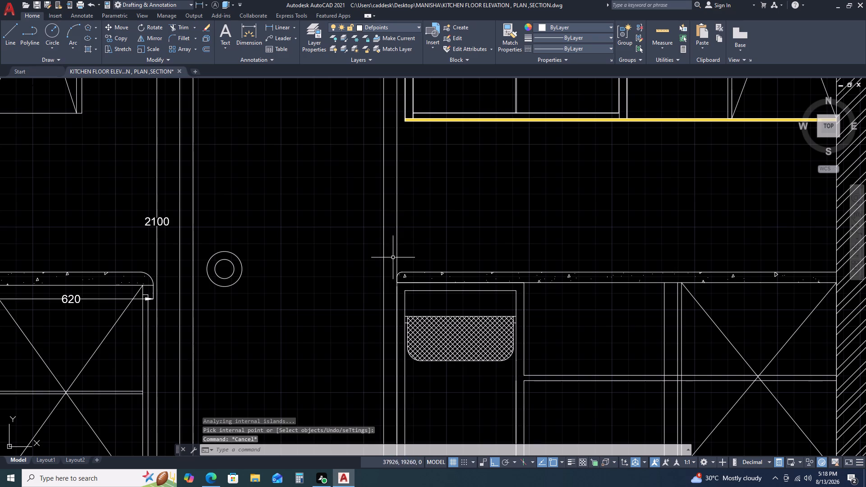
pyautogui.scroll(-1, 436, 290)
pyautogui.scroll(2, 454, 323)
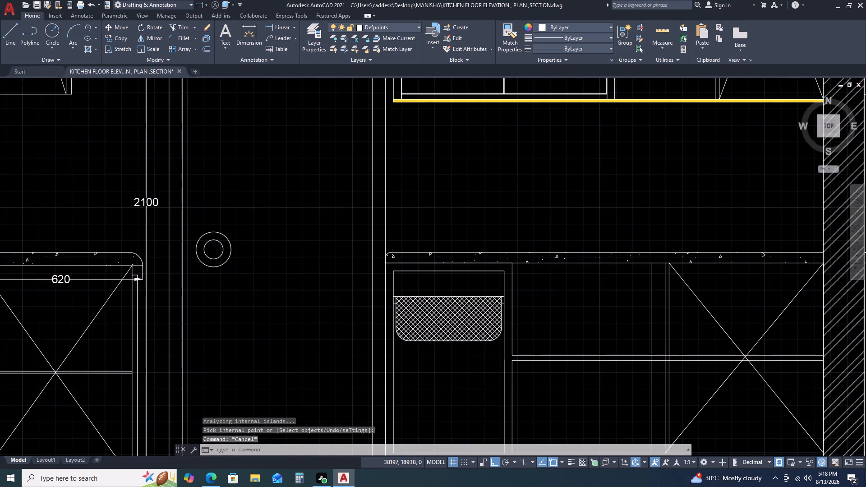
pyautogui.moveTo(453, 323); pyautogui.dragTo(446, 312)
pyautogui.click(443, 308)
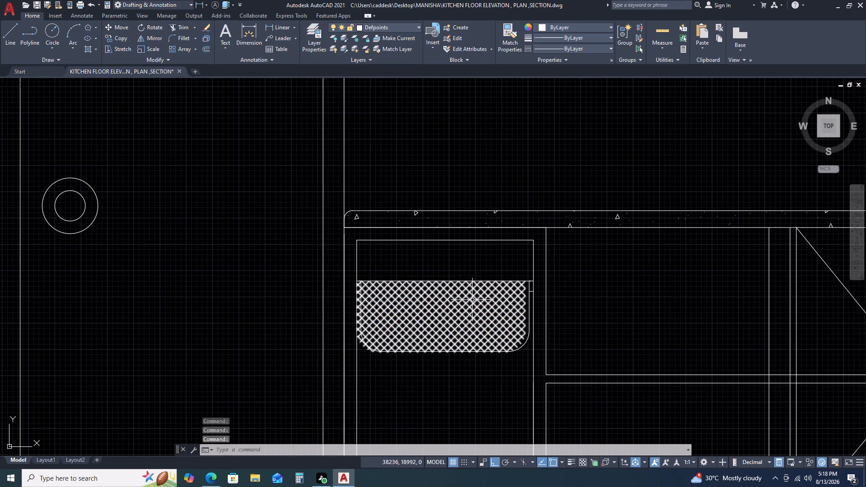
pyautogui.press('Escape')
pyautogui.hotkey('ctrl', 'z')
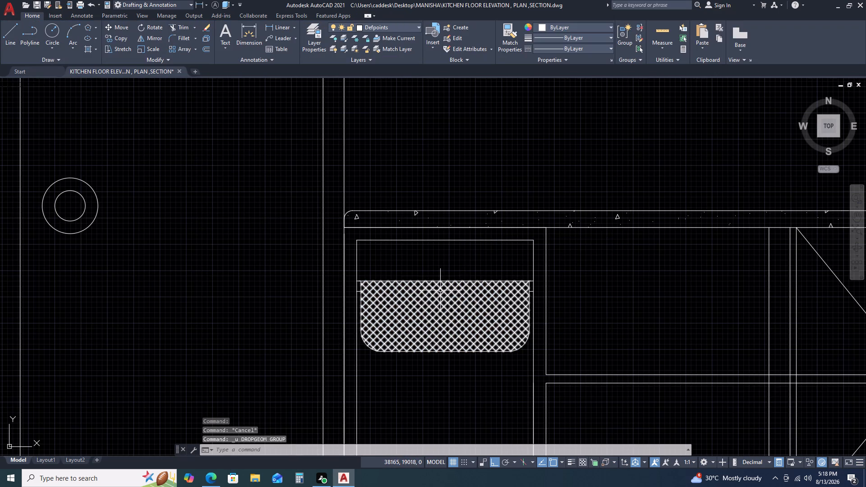
# Set the drawer hatch's pattern scale to 200.
pyautogui.click(441, 290)
pyautogui.scroll(-8, 333, 51)
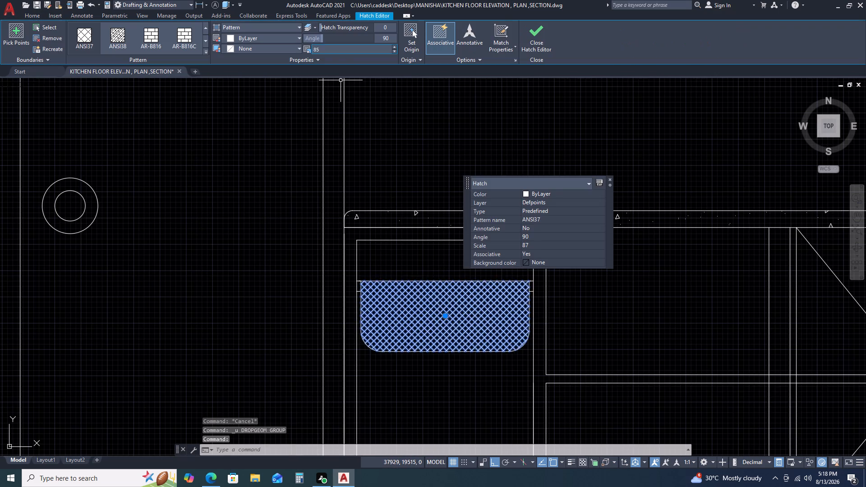
pyautogui.scroll(-20, 333, 51)
pyautogui.scroll(-9, 333, 51)
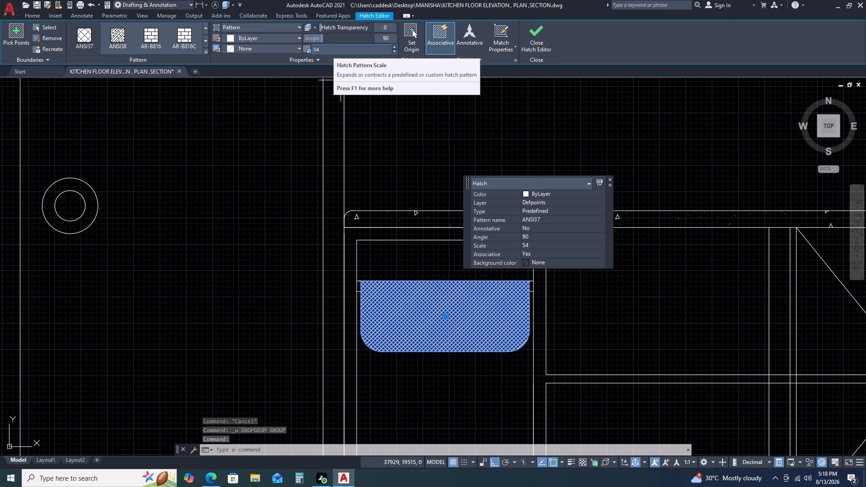
pyautogui.scroll(20, 333, 51)
pyautogui.scroll(11, 333, 51)
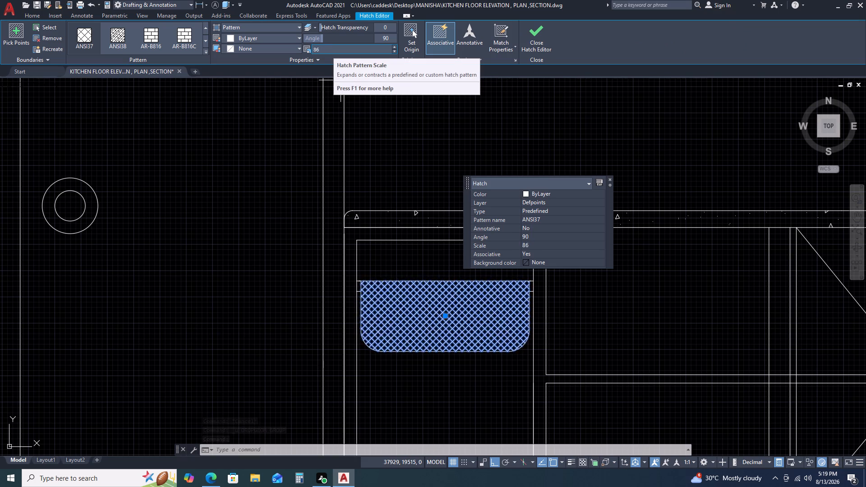
pyautogui.scroll(20, 333, 51)
pyautogui.scroll(11, 333, 51)
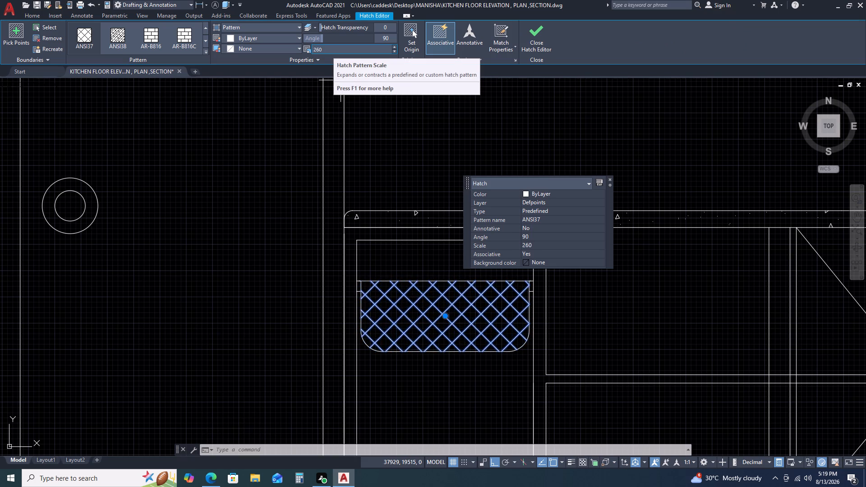
pyautogui.scroll(-6, 333, 51)
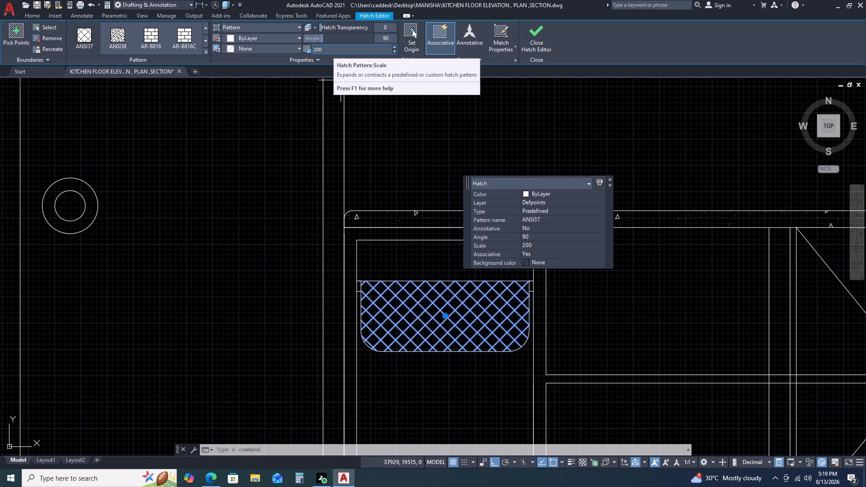
pyautogui.click(279, 136)
pyautogui.press('Escape')
pyautogui.press('Escape')
# Copy the hatched drawer with its side strips straight down about 313 within the same cabinet to form a second drawer.
pyautogui.scroll(-2, 297, 146)
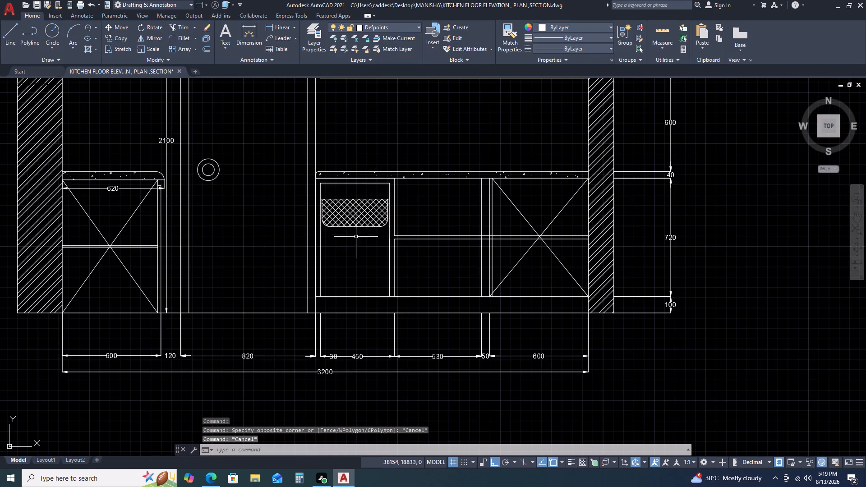
pyautogui.scroll(2, 313, 216)
pyautogui.click(323, 163)
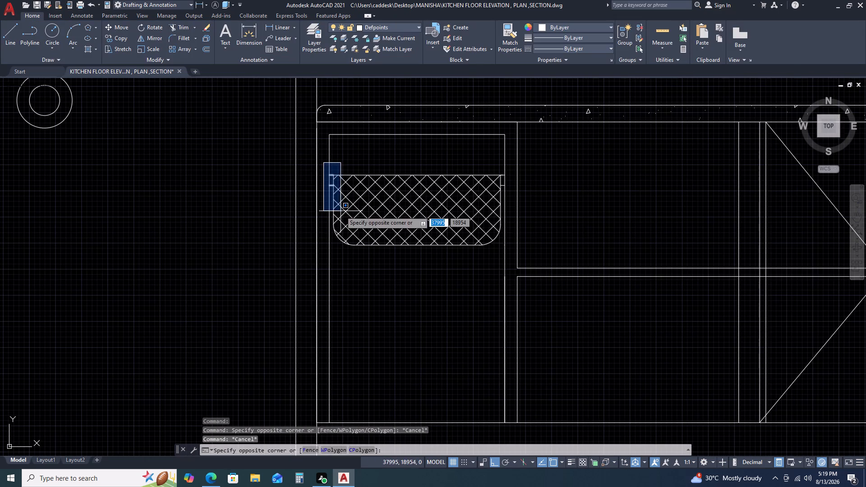
pyautogui.click(546, 264)
pyautogui.press('x')
pyautogui.press('BackSpace')
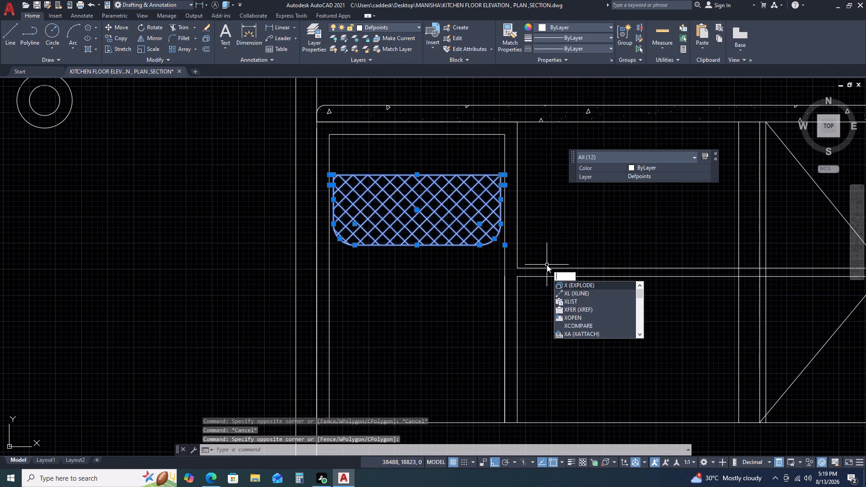
pyautogui.write('CO')
pyautogui.press('space')
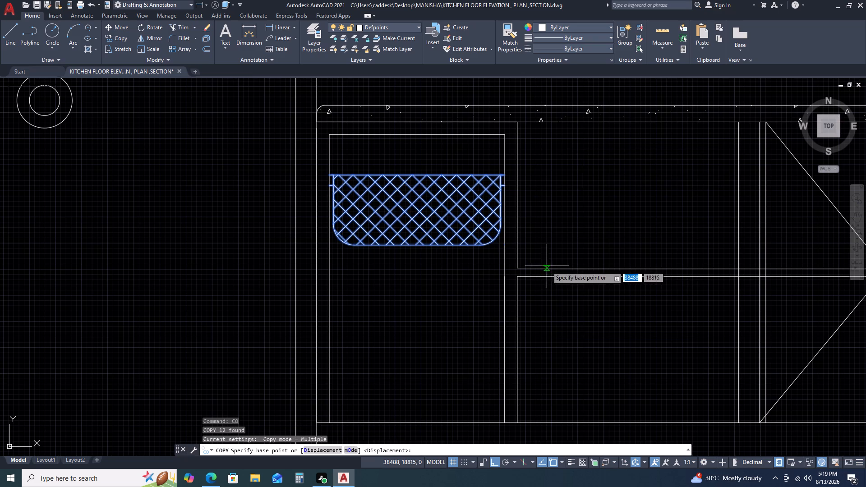
pyautogui.click(505, 175)
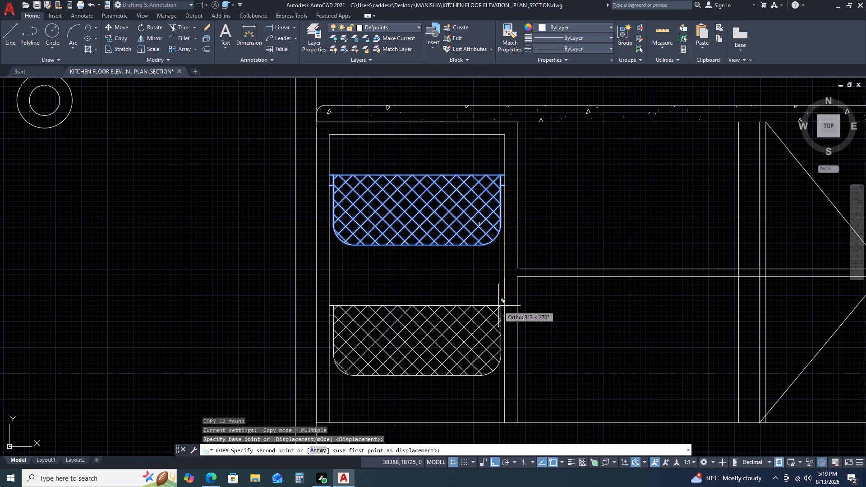
pyautogui.click(503, 306)
pyautogui.press('Escape')
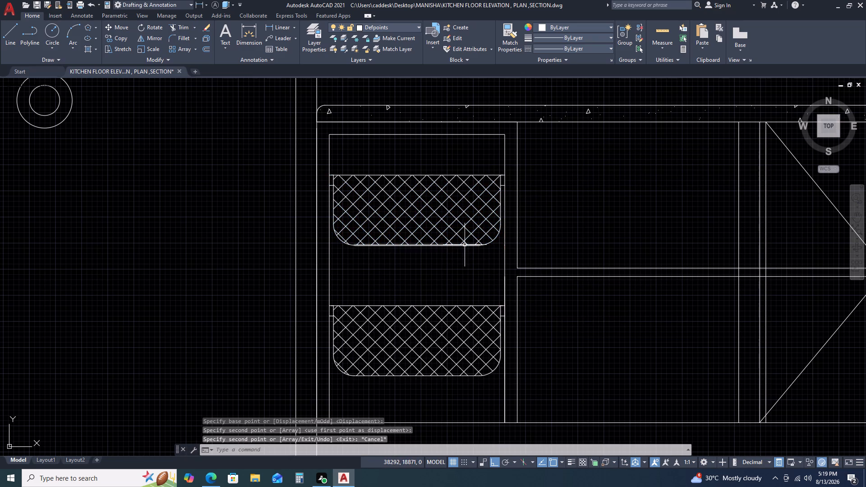
# Erase the two shelf lines and the vertical partition lines between the drawer cabinet and the far hatched wall.
pyautogui.scroll(-1, 465, 245)
pyautogui.moveTo(468, 303); pyautogui.dragTo(468, 212, button='middle')
pyautogui.scroll(-2, 479, 221)
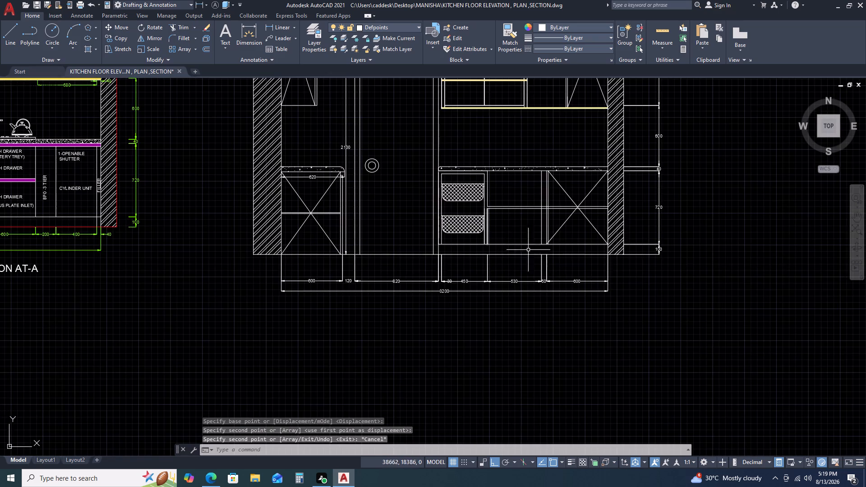
pyautogui.scroll(2, 517, 203)
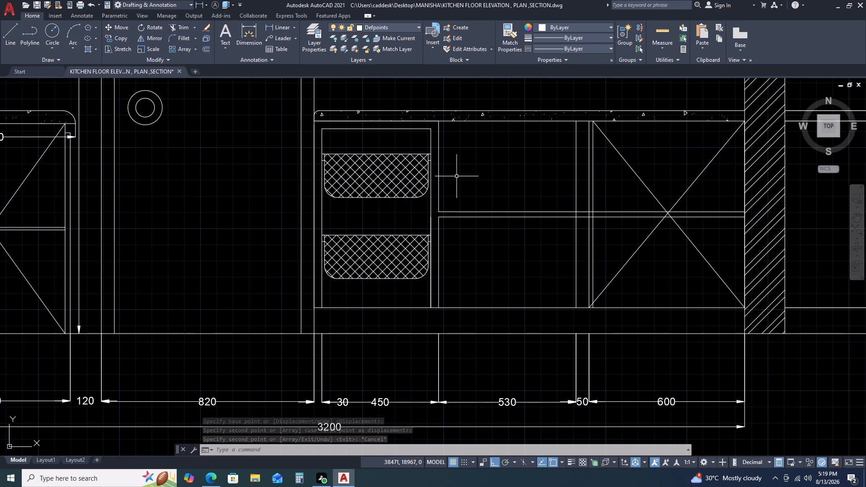
pyautogui.click(613, 200)
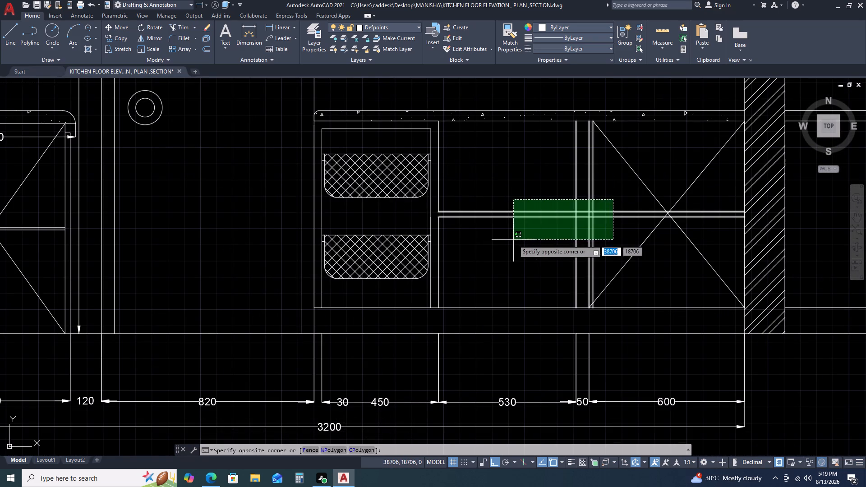
pyautogui.click(513, 240)
pyautogui.press('Delete')
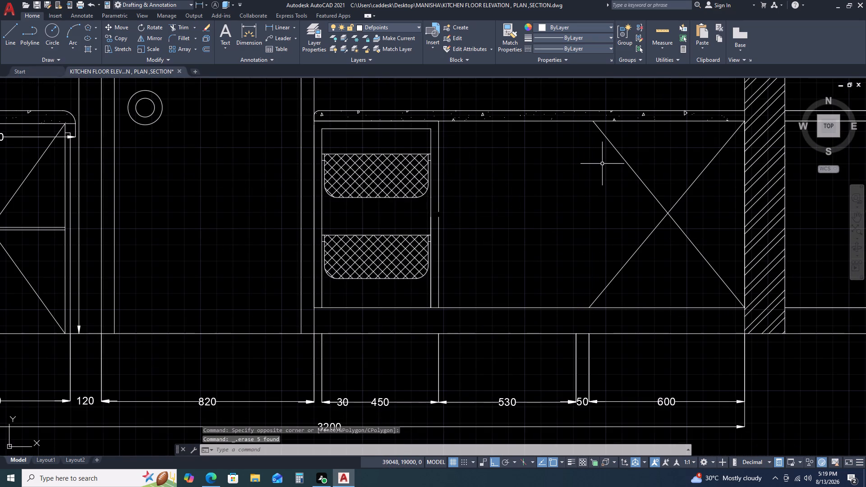
# Draw a horizontal line about 1180 long from the hatched wall to the drawer cabinet's side, through the crossing of the diagonals.
pyautogui.press('l')
pyautogui.press('space')
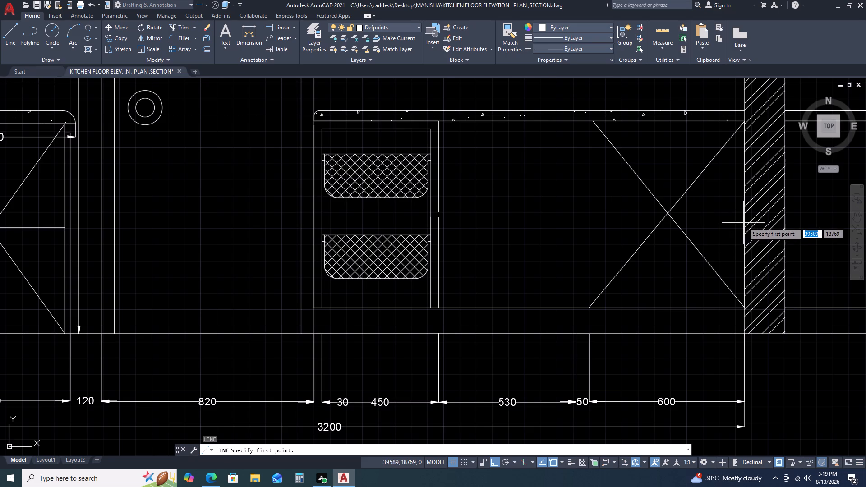
pyautogui.click(746, 214)
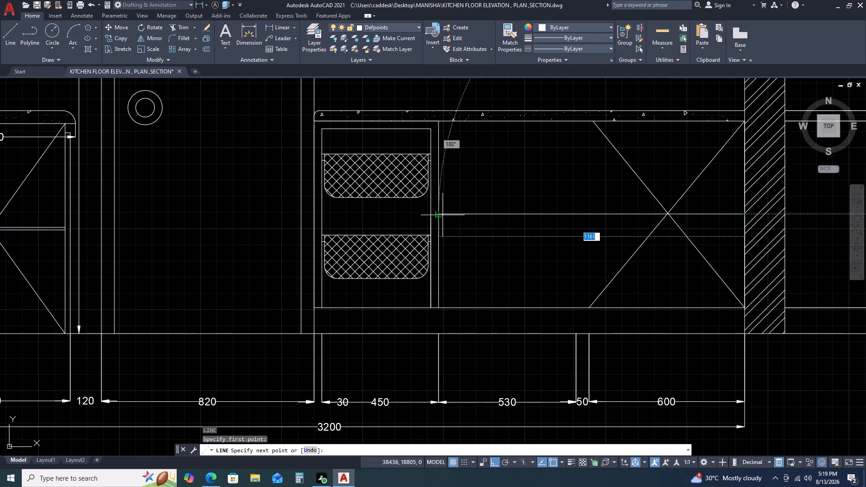
pyautogui.click(438, 216)
pyautogui.press('Escape')
# Offset the new horizontal line by 15 both above and below to form the shelf's two faces.
pyautogui.moveTo(481, 221); pyautogui.dragTo(479, 216)
pyautogui.click(475, 206)
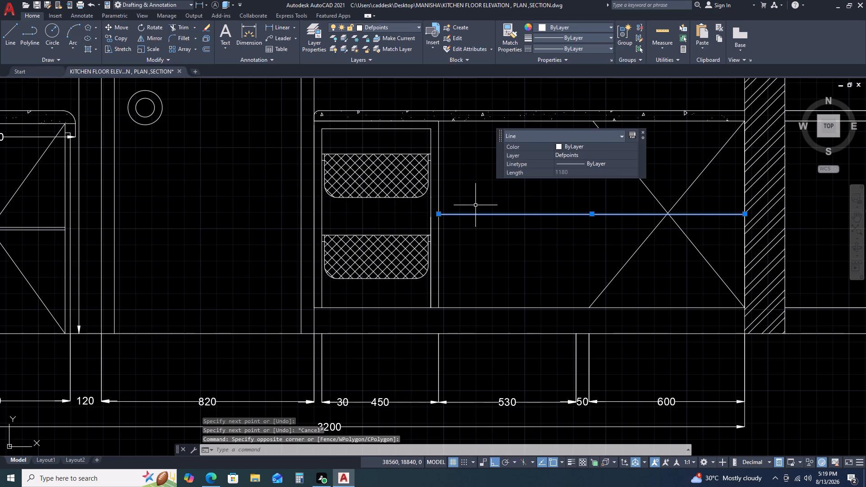
pyautogui.write('O')
pyautogui.press('space')
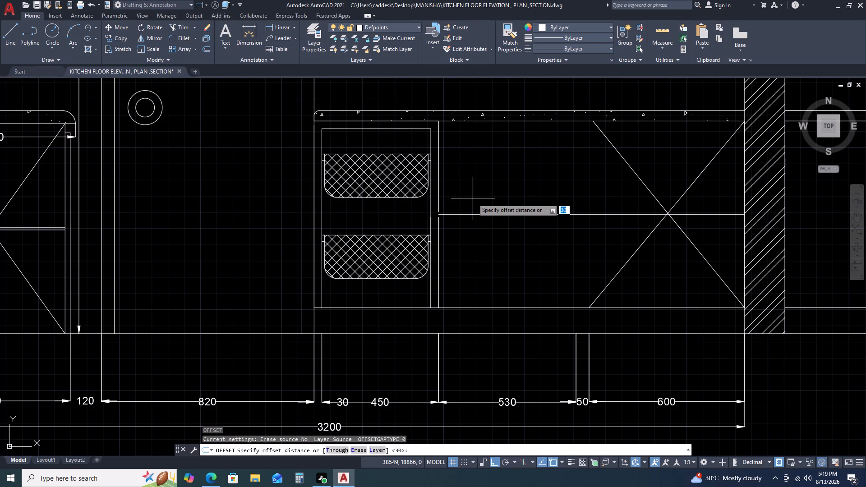
pyautogui.press('1')
pyautogui.press('5')
pyautogui.press('space')
pyautogui.click(476, 194)
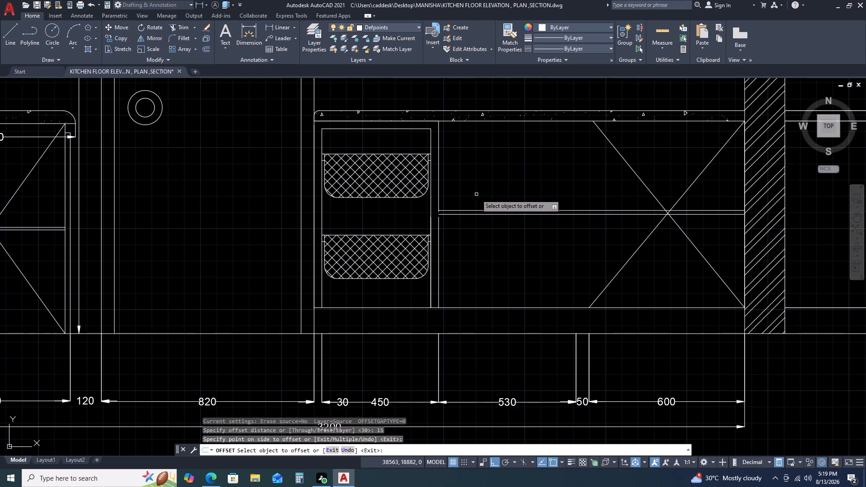
pyautogui.click(483, 215)
pyautogui.click(488, 244)
pyautogui.press('Escape')
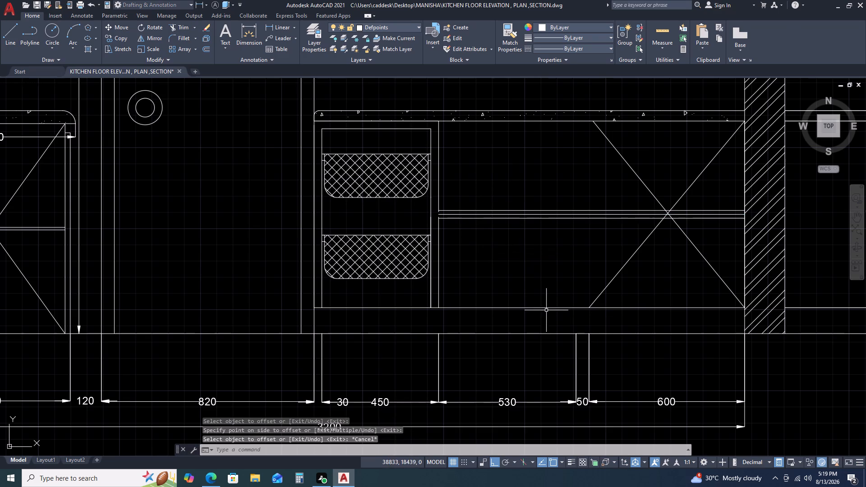
# Draw two vertical lines from the floor line up to the countertop's underside, one at each end of the 50 dimension.
pyautogui.press('l')
pyautogui.press('space')
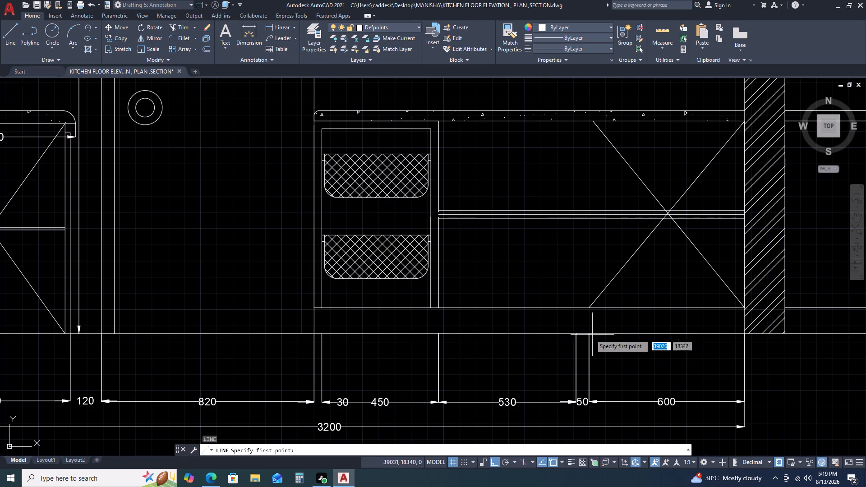
pyautogui.click(576, 335)
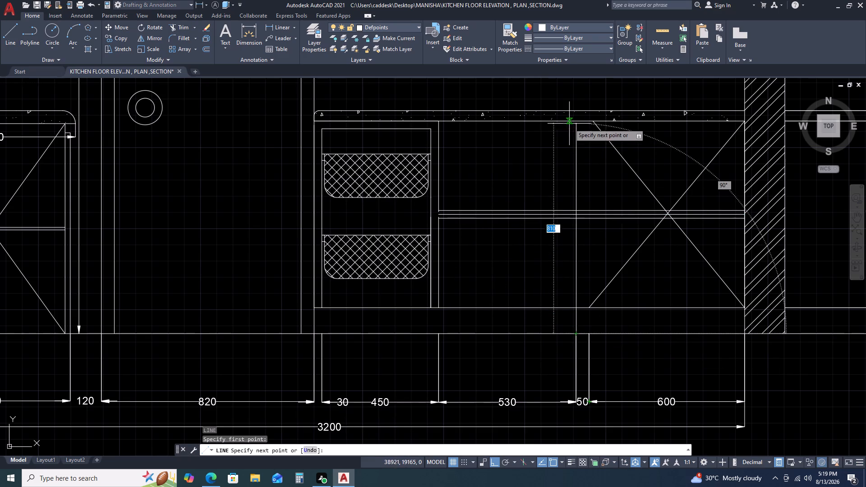
pyautogui.click(573, 119)
pyautogui.press('Escape')
pyautogui.press('space')
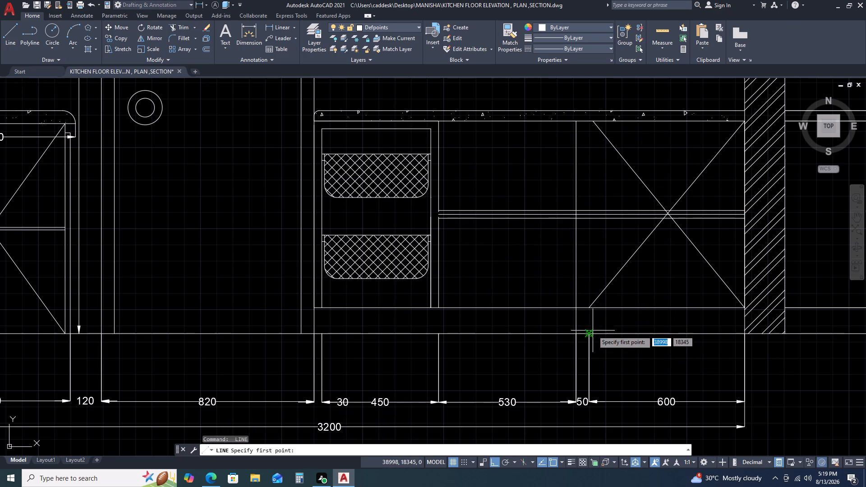
pyautogui.moveTo(593, 308); pyautogui.dragTo(594, 281)
pyautogui.click(586, 122)
pyautogui.press('Escape')
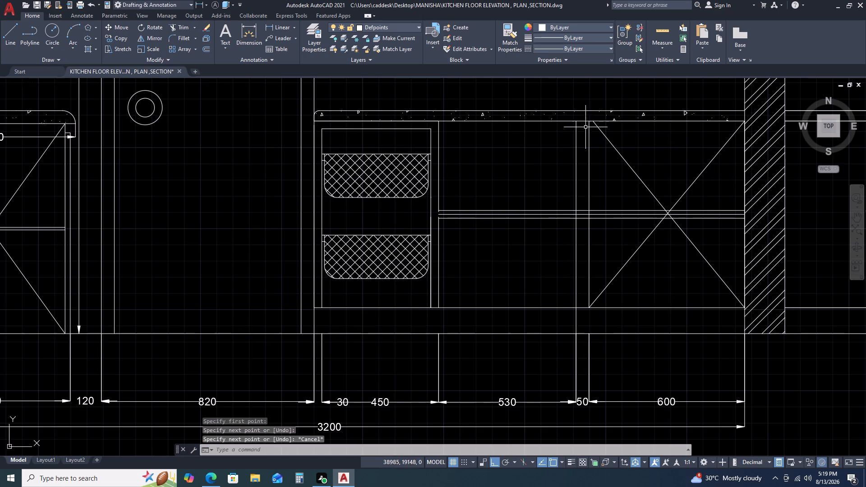
# Extend the drawer cabinet's outer side line to close the gap at the shelf.
pyautogui.press('e')
pyautogui.press('x')
pyautogui.press('space')
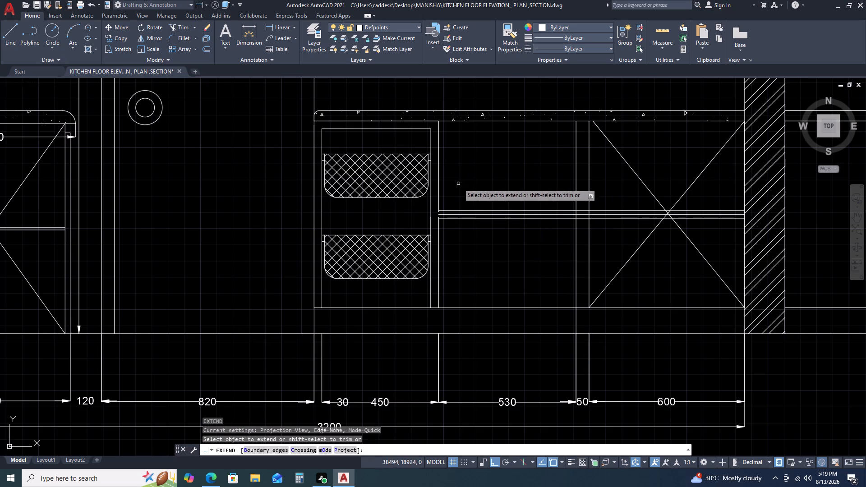
pyautogui.tripleClick(440, 204)
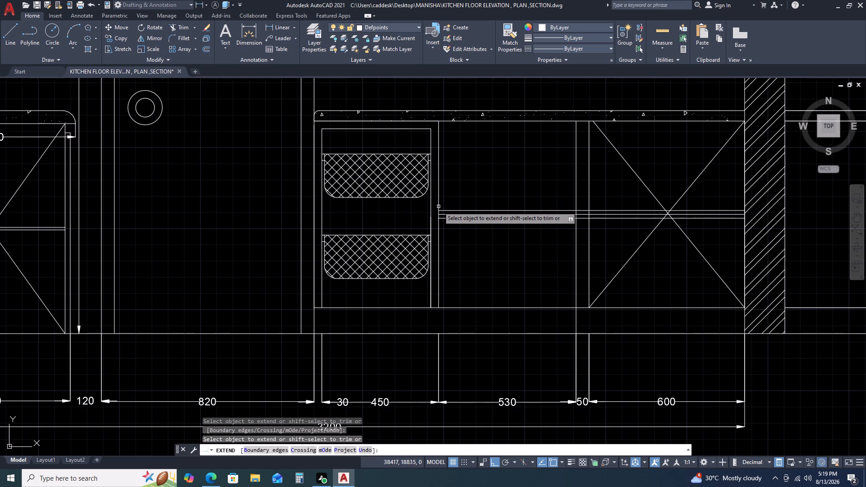
pyautogui.press('Escape')
# Erase the shelf's middle construction line, keeping the two offset lines.
pyautogui.scroll(2, 520, 210)
pyautogui.click(517, 223)
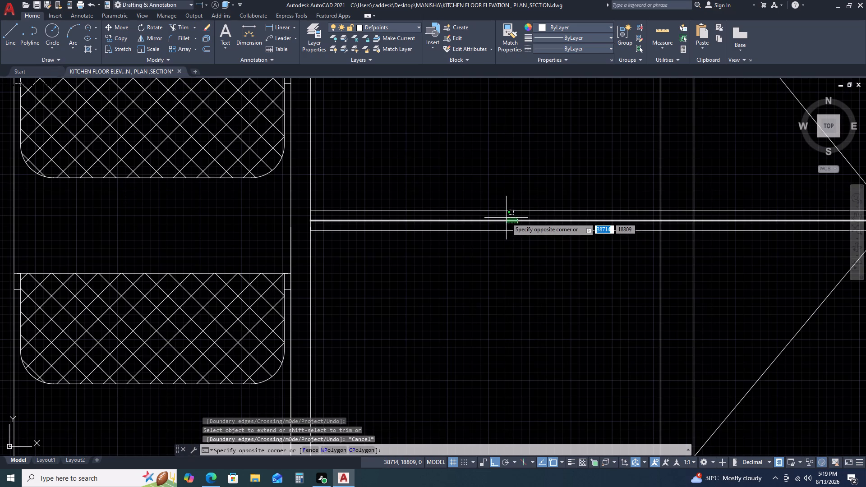
pyautogui.click(506, 218)
pyautogui.press('Delete')
# Trim the parts of the two new vertical partition lines that cross the skirting band below the cabinets.
pyautogui.scroll(-2, 537, 210)
pyautogui.scroll(-1, 603, 262)
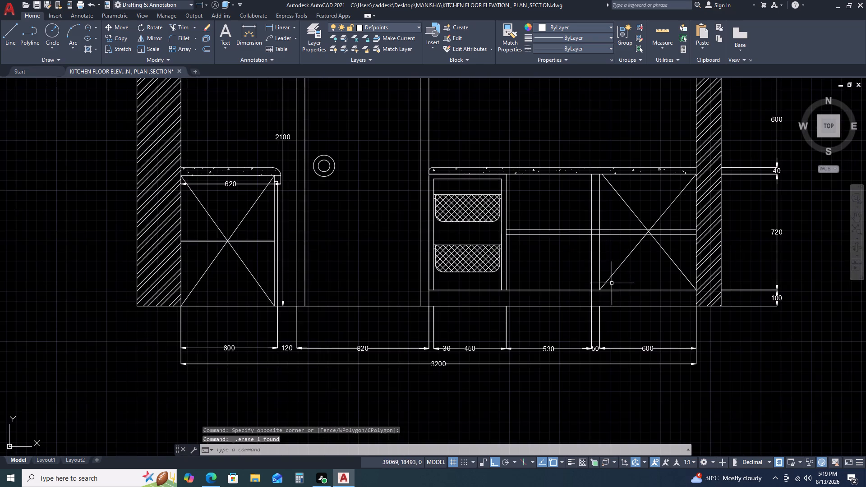
pyautogui.moveTo(608, 296); pyautogui.dragTo(573, 229, button='middle')
pyautogui.scroll(3, 555, 227)
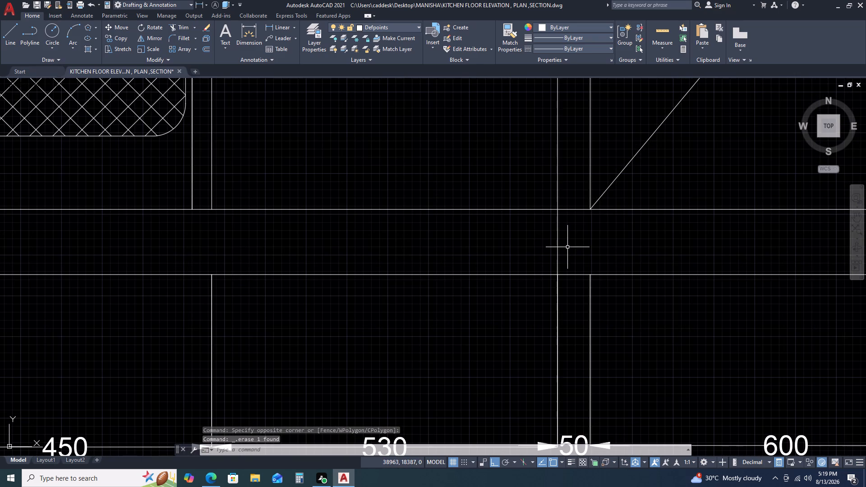
pyautogui.write('TR')
pyautogui.press('space')
pyautogui.click(597, 236)
pyautogui.click(528, 240)
pyautogui.press('Escape')
# Offset the partition line beside the crossed 600-wide unit by 30 toward the hatched wall.
pyautogui.scroll(-5, 544, 239)
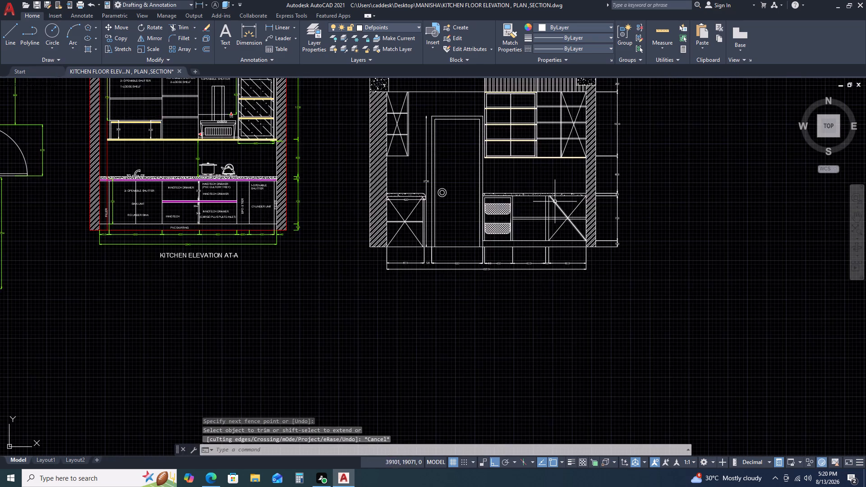
pyautogui.scroll(2, 554, 202)
pyautogui.click(557, 216)
pyautogui.click(536, 223)
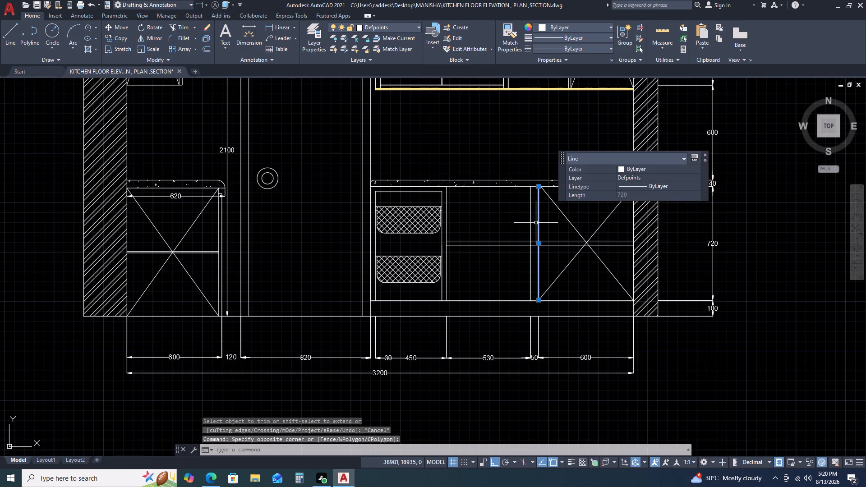
pyautogui.write('O')
pyautogui.press('space')
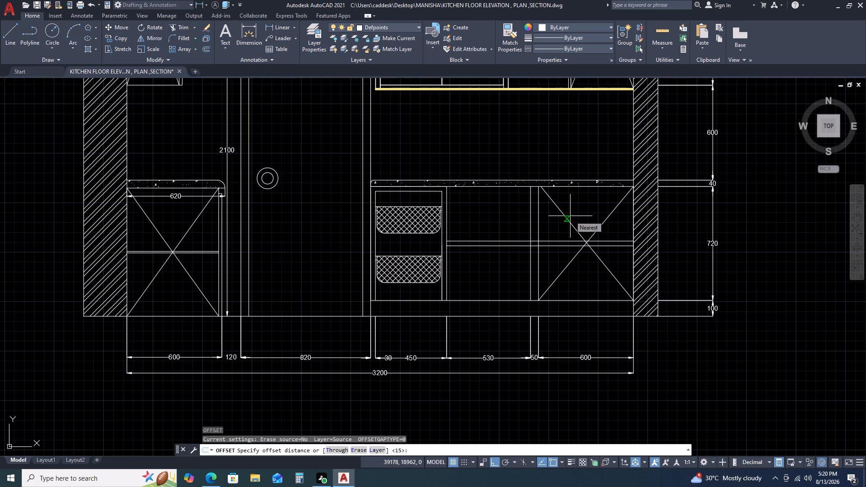
pyautogui.press('3')
pyautogui.write('0')
pyautogui.press('space')
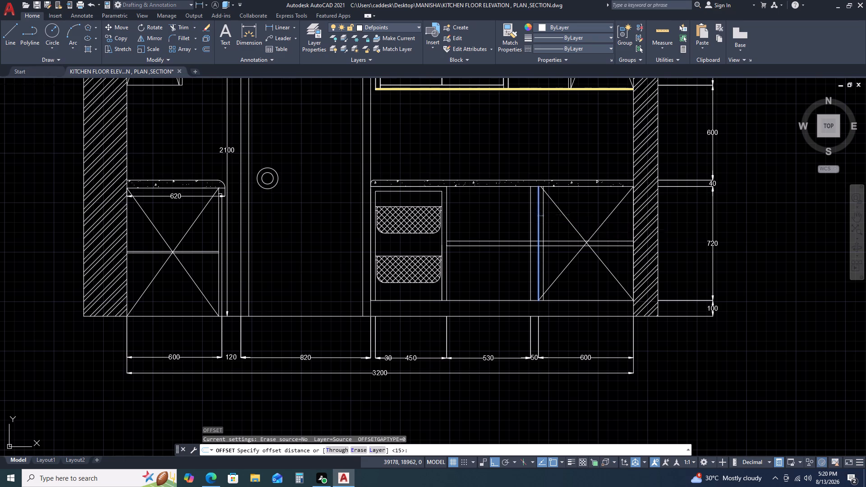
pyautogui.click(565, 223)
pyautogui.press('Escape')
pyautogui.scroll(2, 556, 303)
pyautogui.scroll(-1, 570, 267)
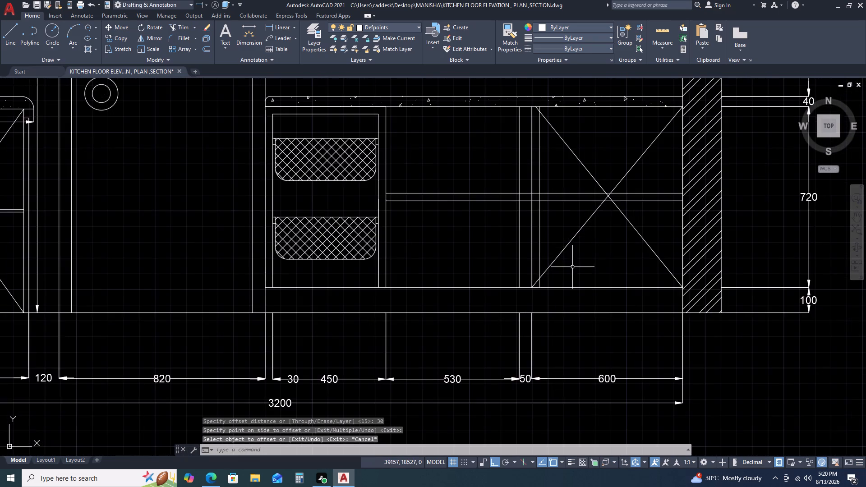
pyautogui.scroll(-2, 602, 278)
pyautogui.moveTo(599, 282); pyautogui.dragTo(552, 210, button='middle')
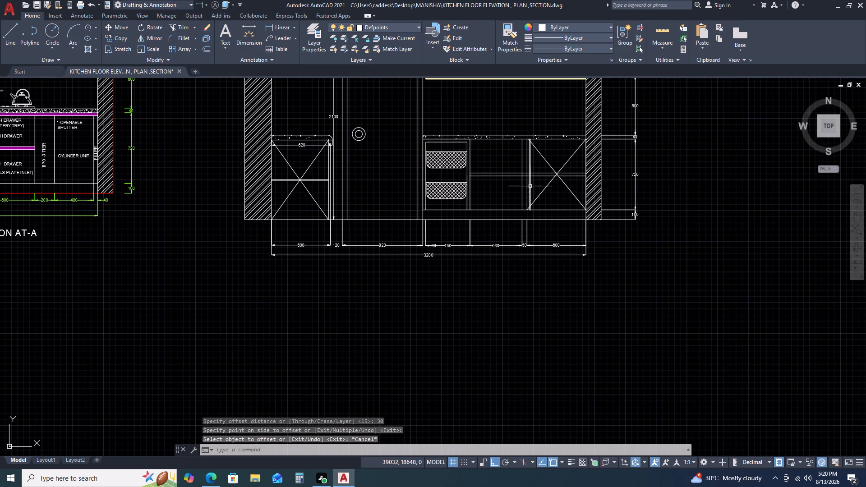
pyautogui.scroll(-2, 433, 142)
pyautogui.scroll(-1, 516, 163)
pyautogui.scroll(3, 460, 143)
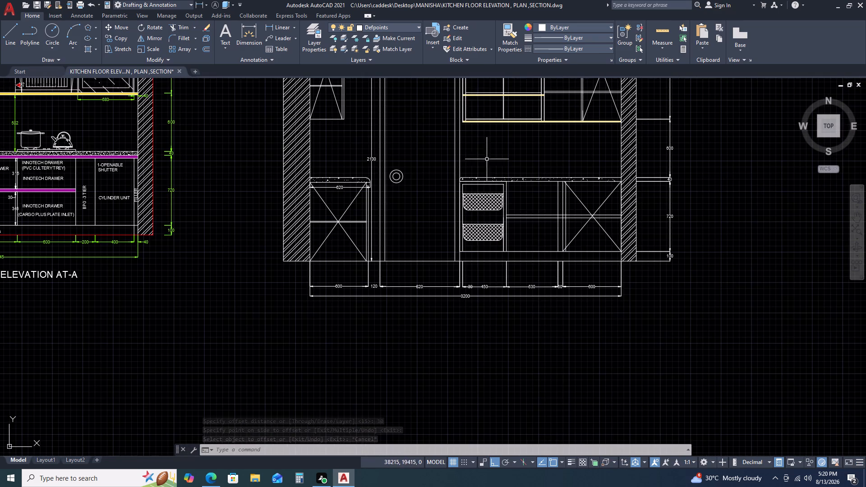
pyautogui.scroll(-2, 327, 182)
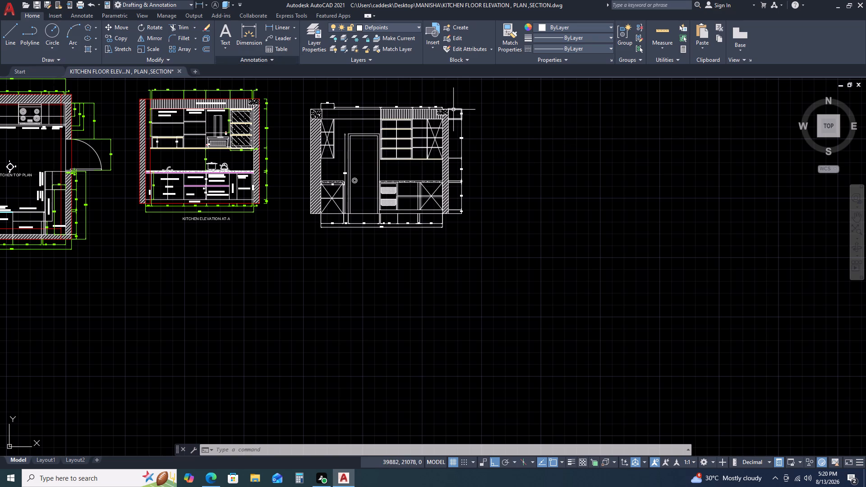
# Copy the elevation's CYLINDER UNIT text to two stacked positions between the hatched baskets in the section's 450-wide unit.
pyautogui.scroll(1, 209, 175)
pyautogui.scroll(3, 237, 204)
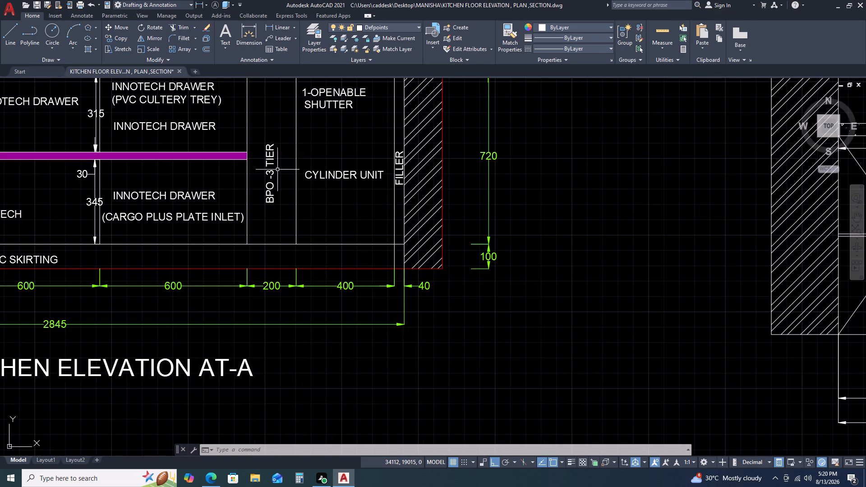
pyautogui.click(361, 187)
pyautogui.click(344, 151)
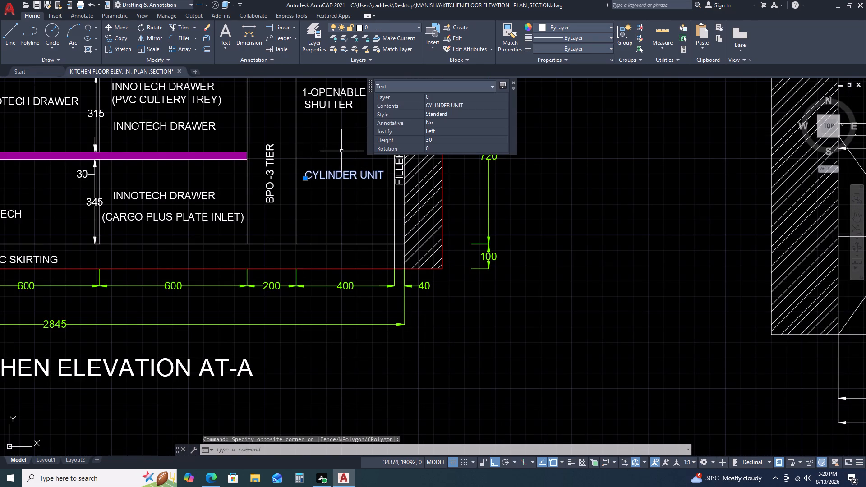
pyautogui.write('CO')
pyautogui.press('space')
pyautogui.moveTo(341, 152); pyautogui.dragTo(352, 153)
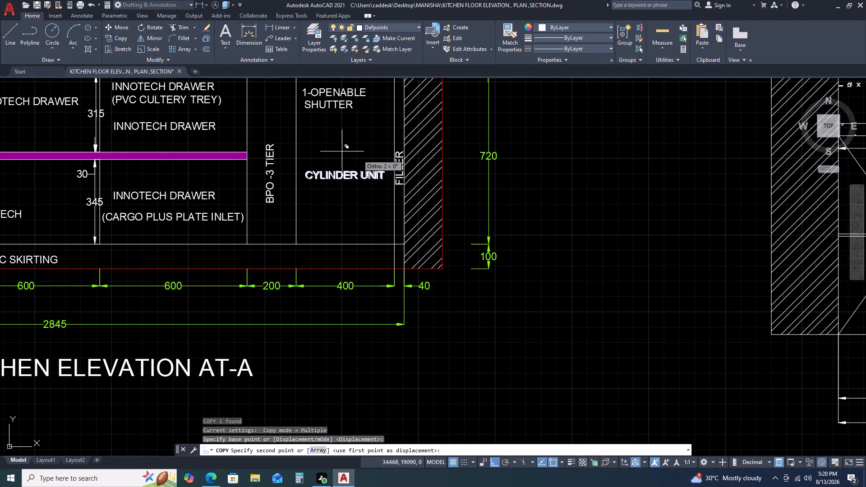
pyautogui.scroll(-2, 546, 171)
pyautogui.press('F8')
pyautogui.scroll(-3, 621, 169)
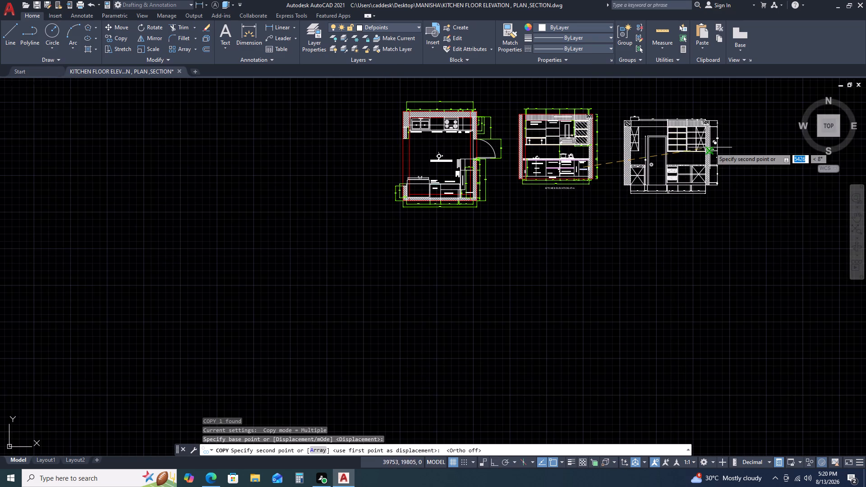
pyautogui.scroll(2, 699, 149)
pyautogui.scroll(2, 664, 165)
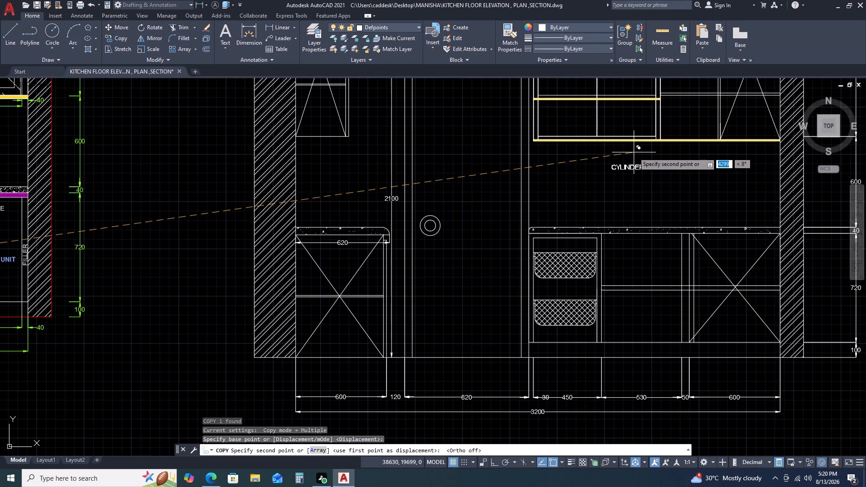
pyautogui.scroll(-2, 634, 151)
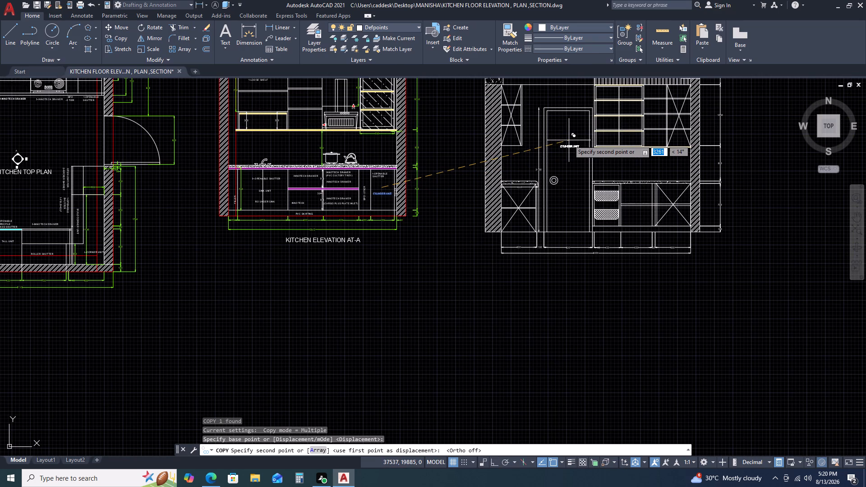
pyautogui.scroll(2, 614, 203)
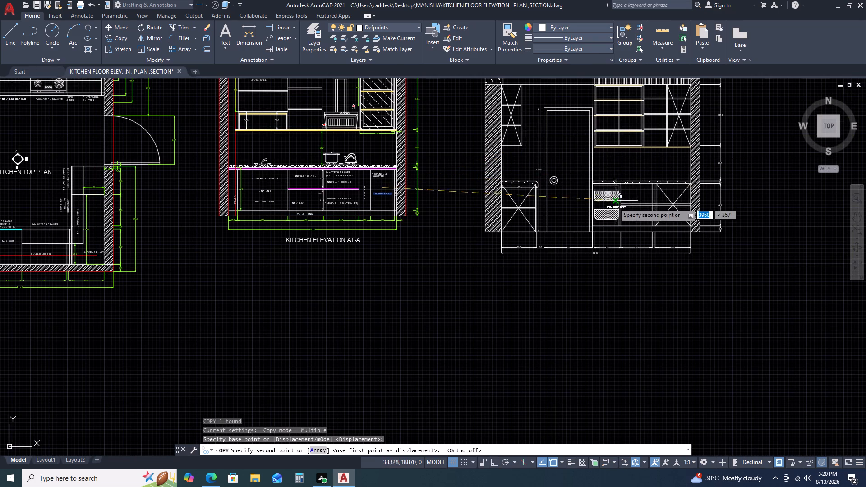
pyautogui.scroll(3, 614, 204)
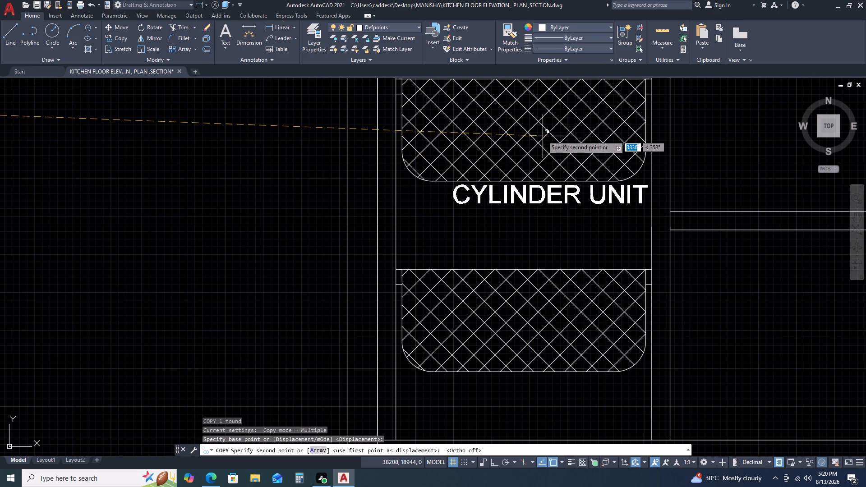
pyautogui.click(525, 137)
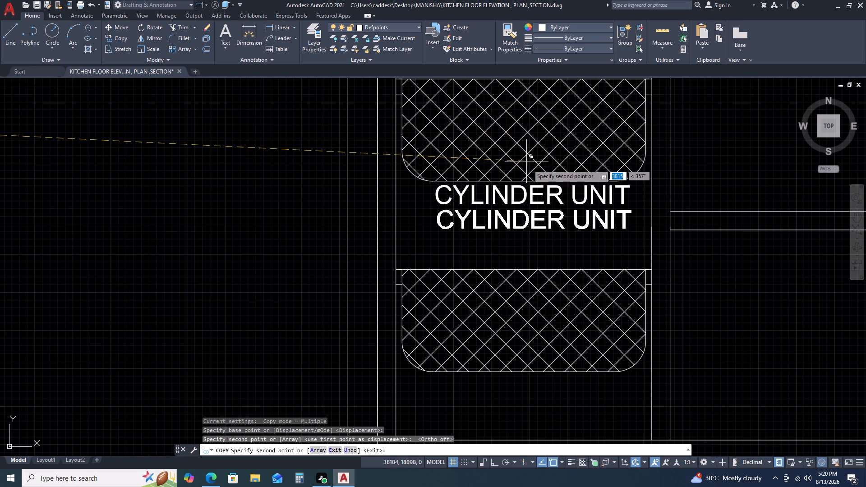
pyautogui.click(528, 166)
pyautogui.press('Escape')
# Change the upper copied label between the baskets to OPEN UNIT FOR.
pyautogui.doubleClick(543, 194)
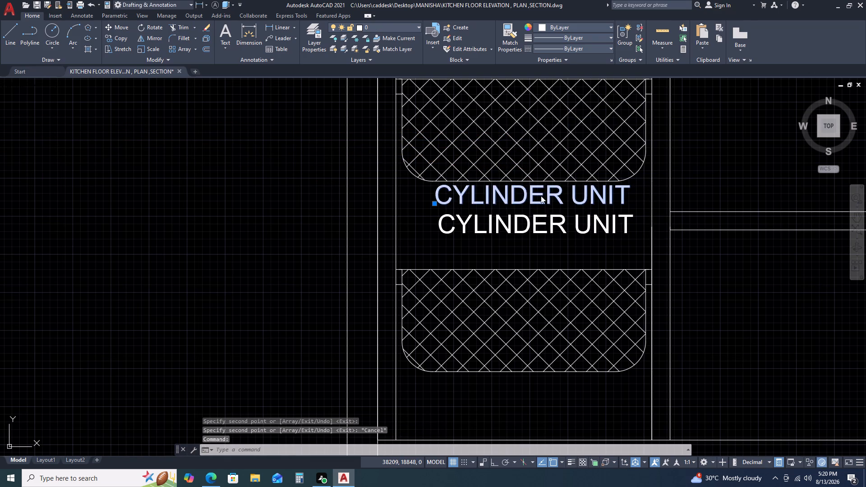
pyautogui.write('OPEN')
pyautogui.press('space')
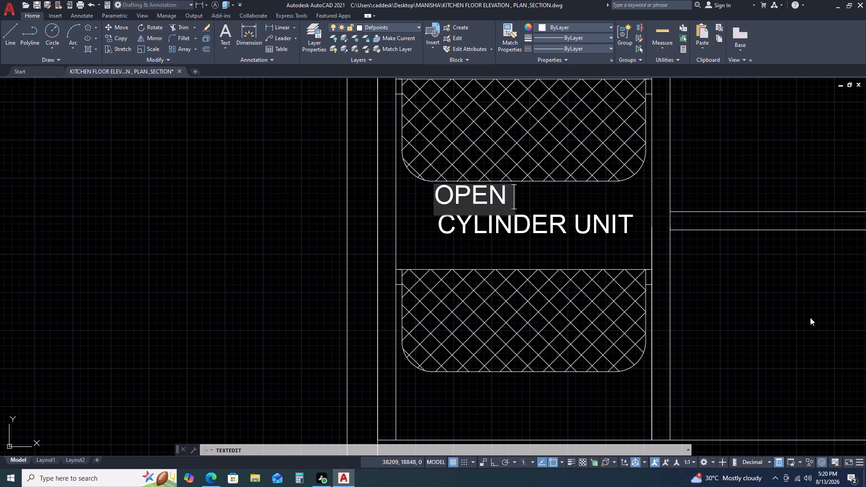
pyautogui.write('UNI')
pyautogui.press('t')
pyautogui.press('space')
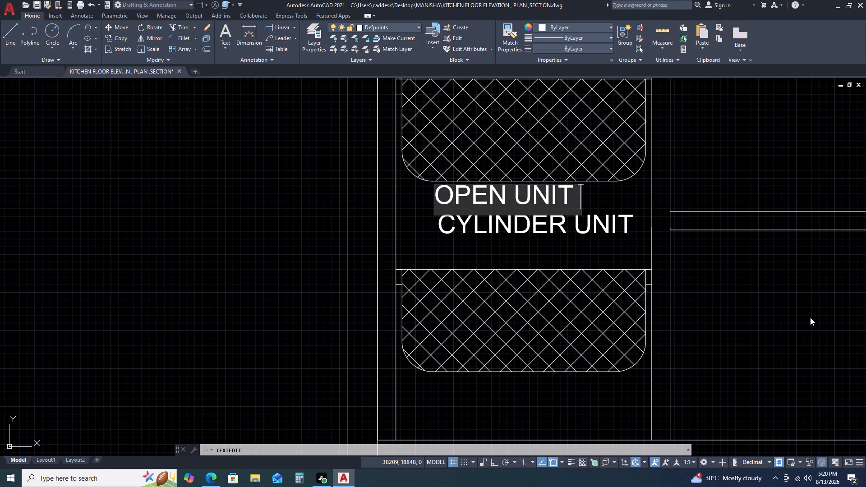
pyautogui.write('FOR')
pyautogui.press('space')
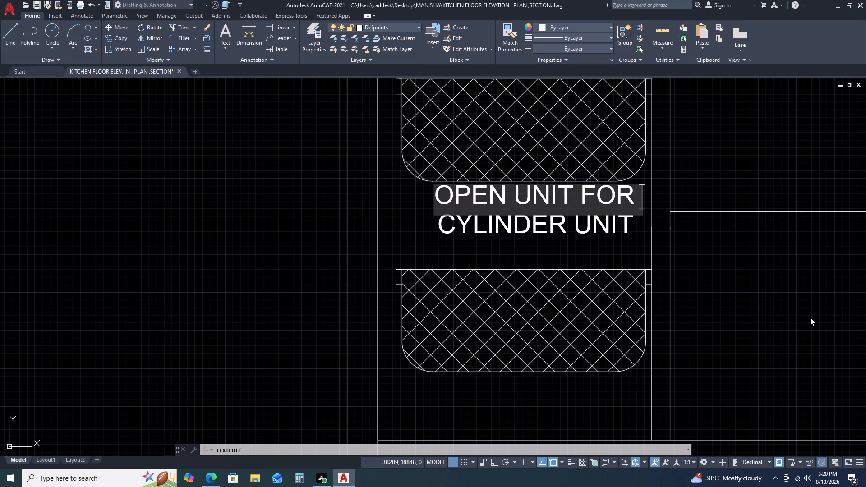
pyautogui.click(630, 269)
# Change the lower copied label between the baskets to 2-WICKER BASKETS.
pyautogui.click(601, 225)
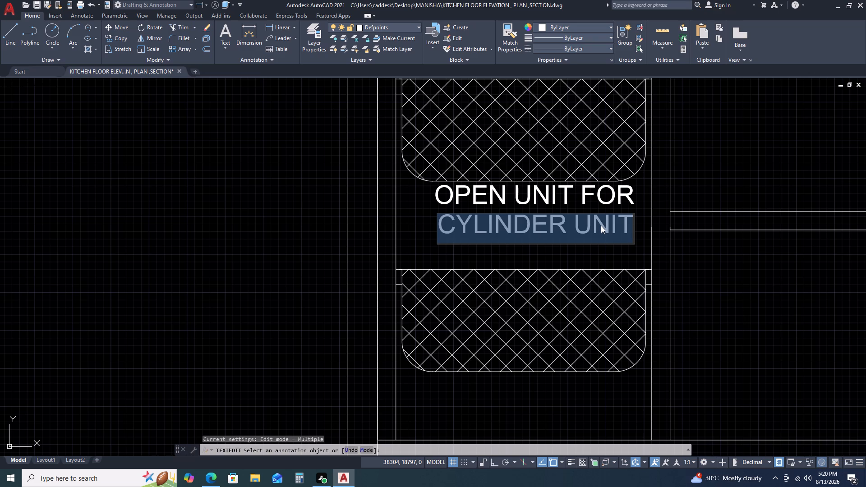
pyautogui.write('2-WICKER')
pyautogui.press('space')
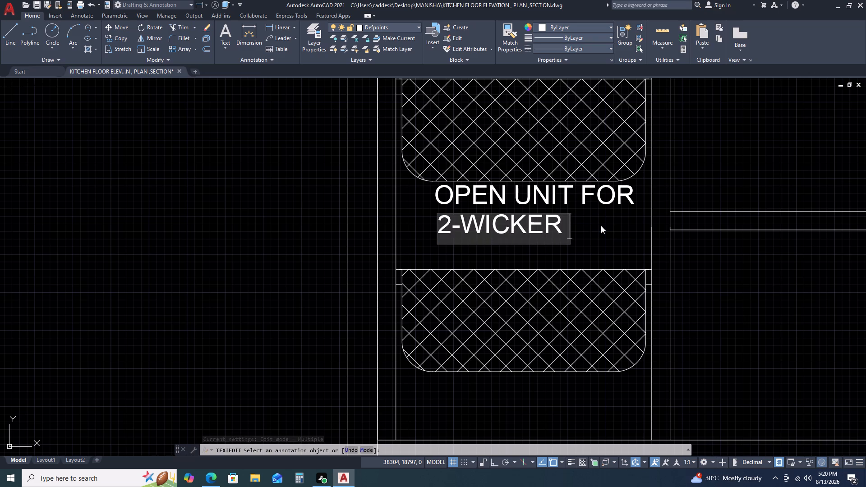
pyautogui.write('BASKET')
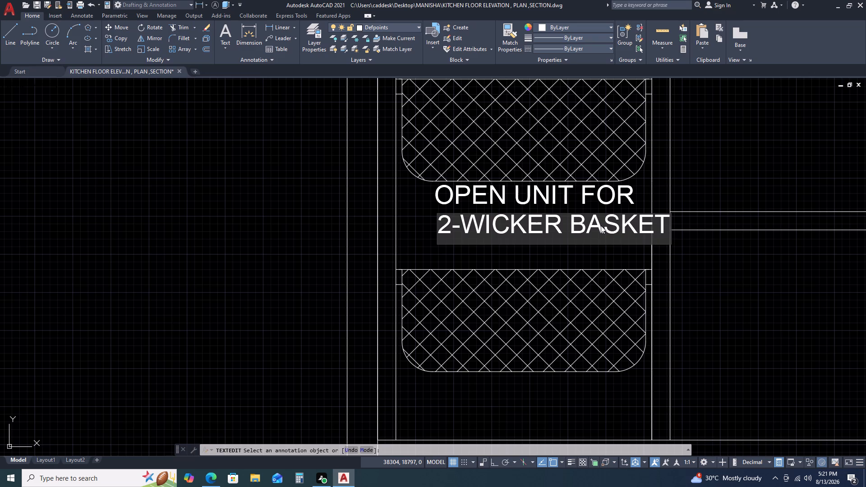
pyautogui.press('s')
pyautogui.click(828, 336)
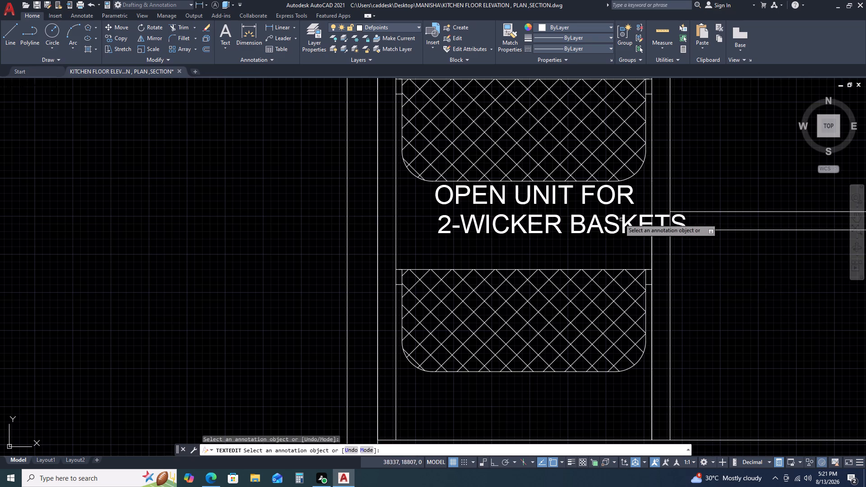
pyautogui.press('Escape')
# Move the 2-WICKER BASKETS label so it fits between the basket unit's side lines, just below OPEN UNIT FOR.
pyautogui.click(597, 215)
pyautogui.write('M')
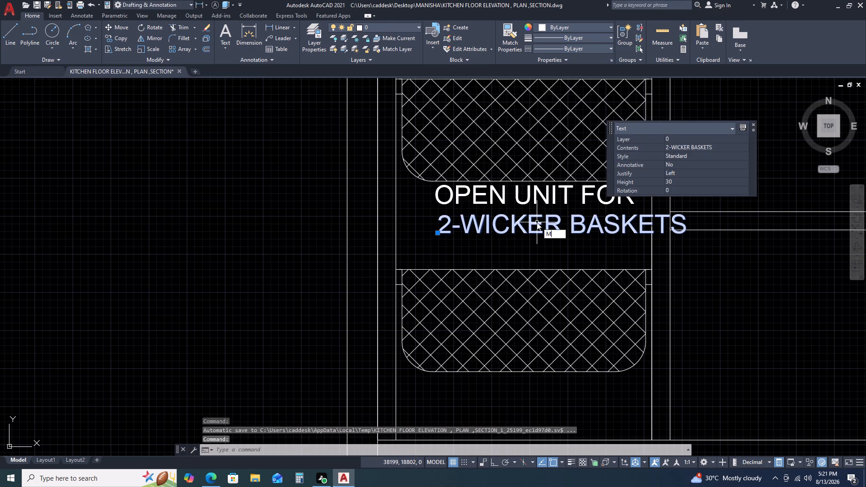
pyautogui.press('space')
pyautogui.click(532, 258)
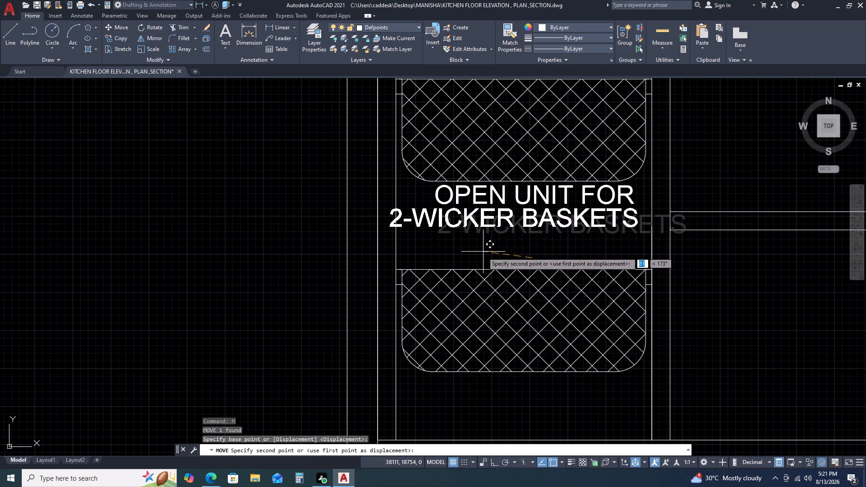
pyautogui.click(495, 255)
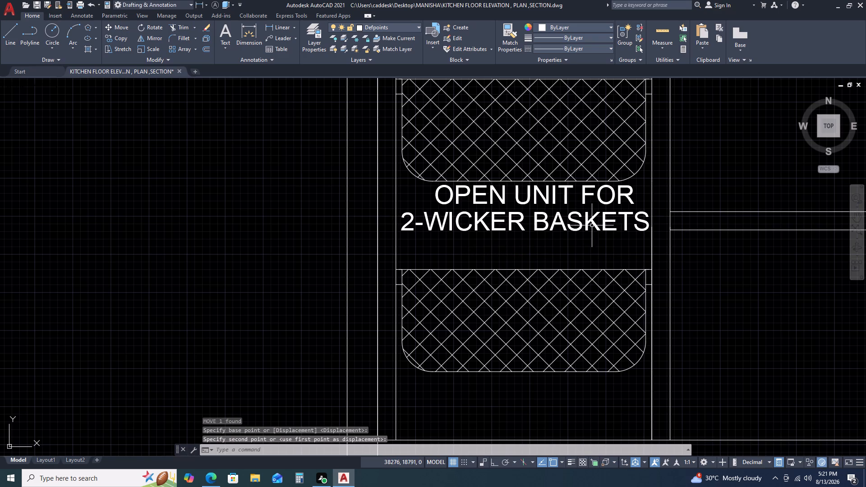
pyautogui.press('Escape')
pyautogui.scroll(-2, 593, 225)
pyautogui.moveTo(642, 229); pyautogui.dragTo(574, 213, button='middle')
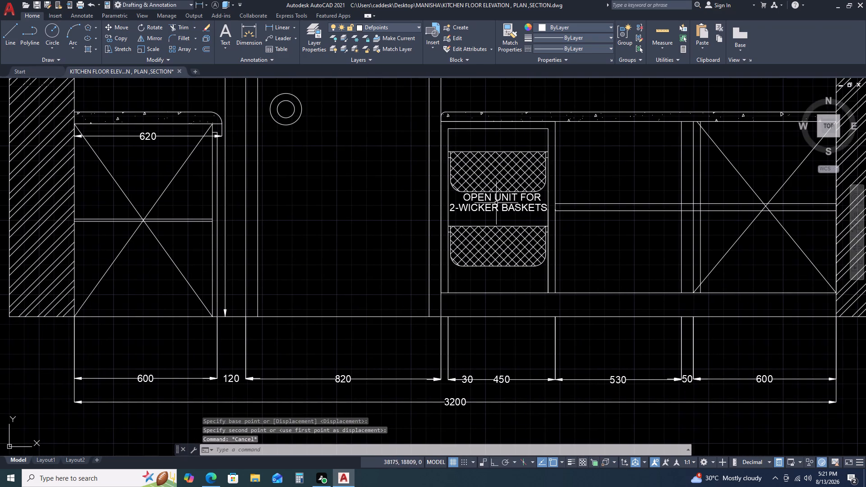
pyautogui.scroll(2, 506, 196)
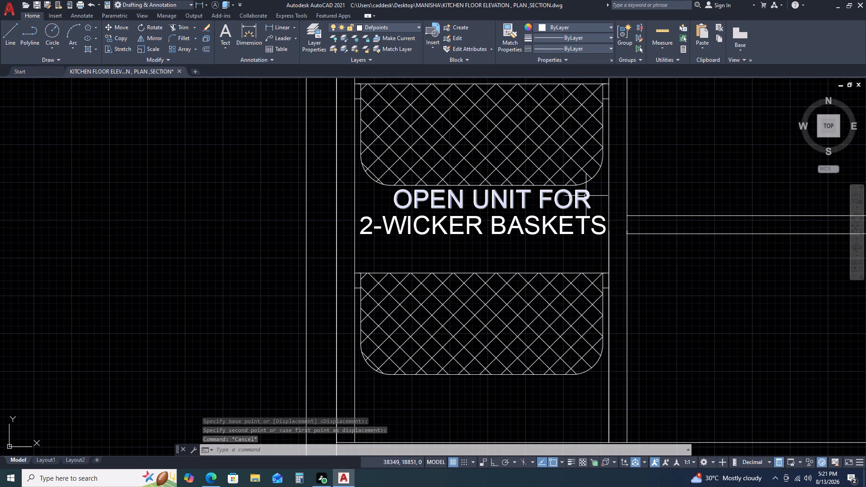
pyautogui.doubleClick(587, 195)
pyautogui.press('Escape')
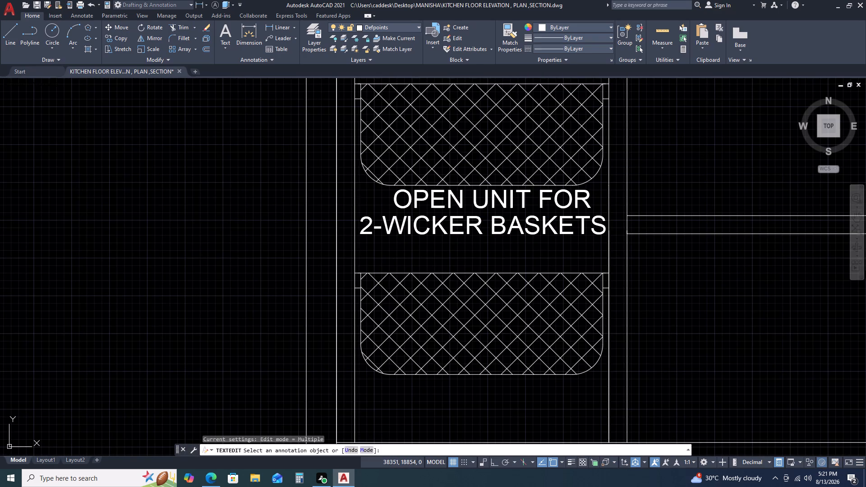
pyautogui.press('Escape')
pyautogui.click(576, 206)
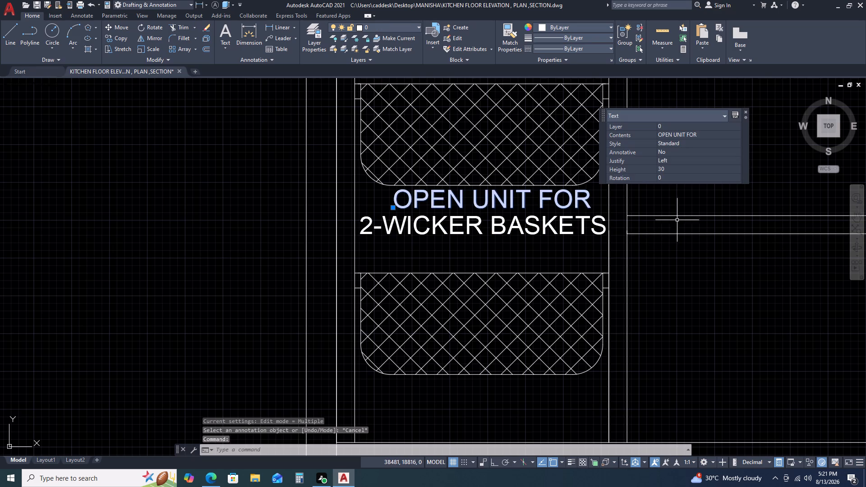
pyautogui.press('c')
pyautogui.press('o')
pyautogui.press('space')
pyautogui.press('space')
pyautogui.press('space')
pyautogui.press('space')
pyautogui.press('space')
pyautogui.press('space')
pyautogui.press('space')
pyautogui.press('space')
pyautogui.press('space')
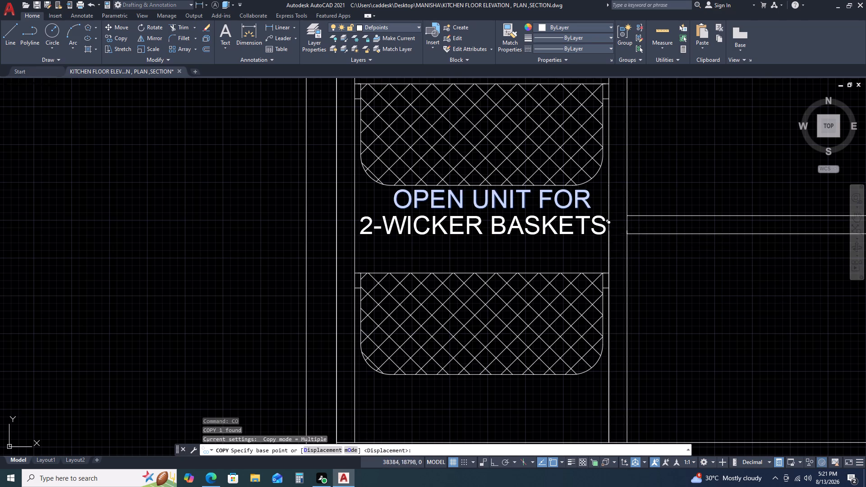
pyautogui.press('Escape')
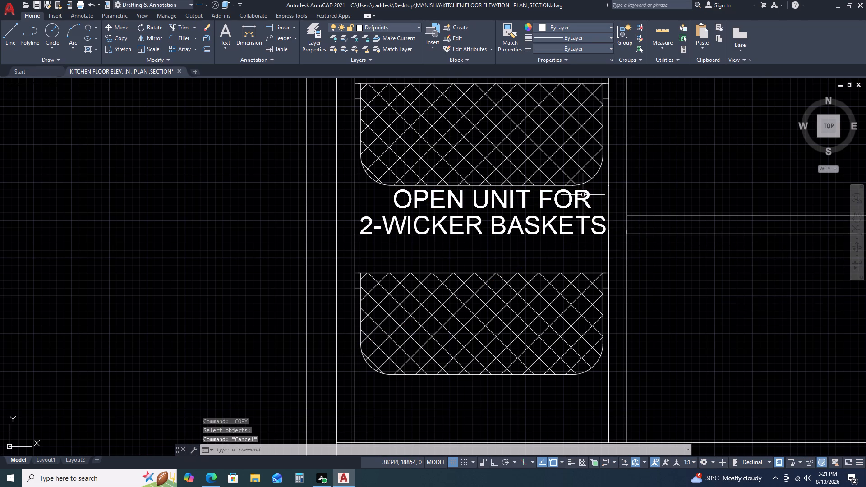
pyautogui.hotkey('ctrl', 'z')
# Copy the OPEN UNIT FOR label to five positions: three above the 530-wide unit's shelf, one below it, and one in the skirting band.
pyautogui.click(575, 196)
pyautogui.write('CO')
pyautogui.press('space')
pyautogui.moveTo(559, 205); pyautogui.dragTo(570, 202)
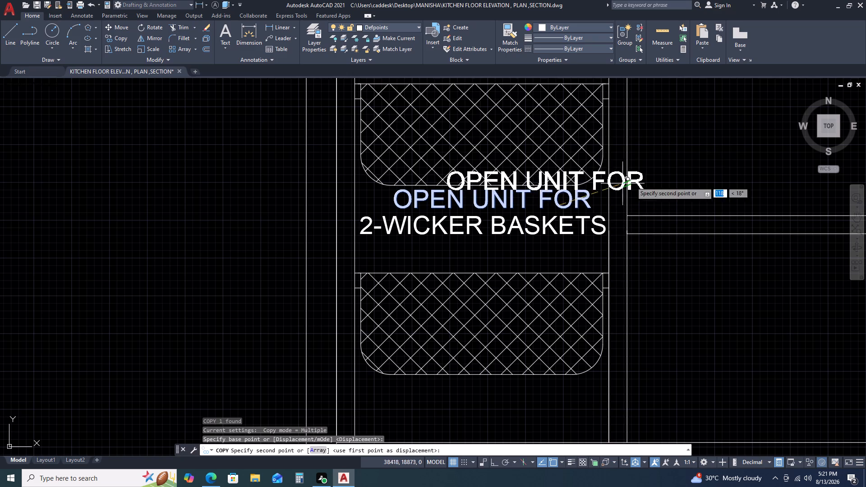
pyautogui.scroll(-3, 689, 173)
pyautogui.moveTo(730, 156); pyautogui.dragTo(654, 193, button='middle')
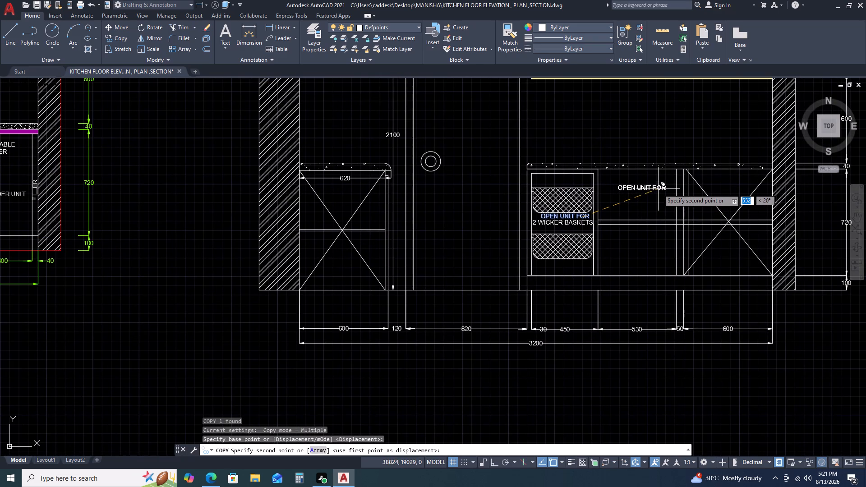
pyautogui.click(654, 186)
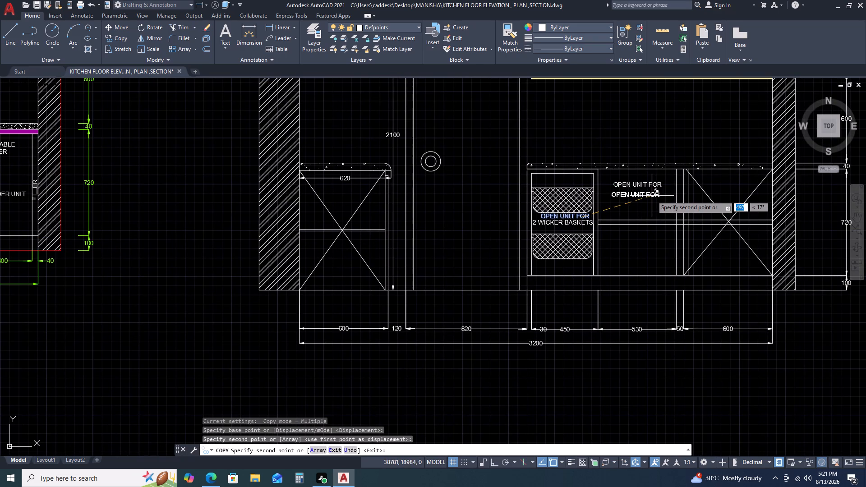
pyautogui.click(656, 197)
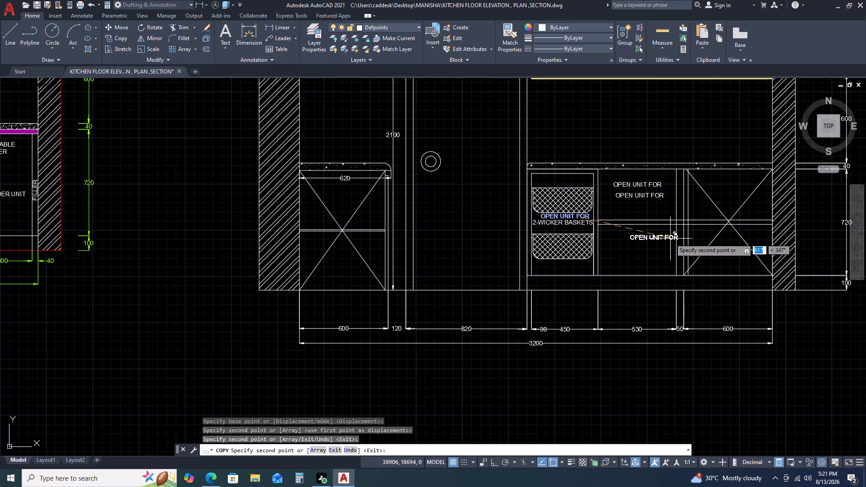
pyautogui.click(679, 213)
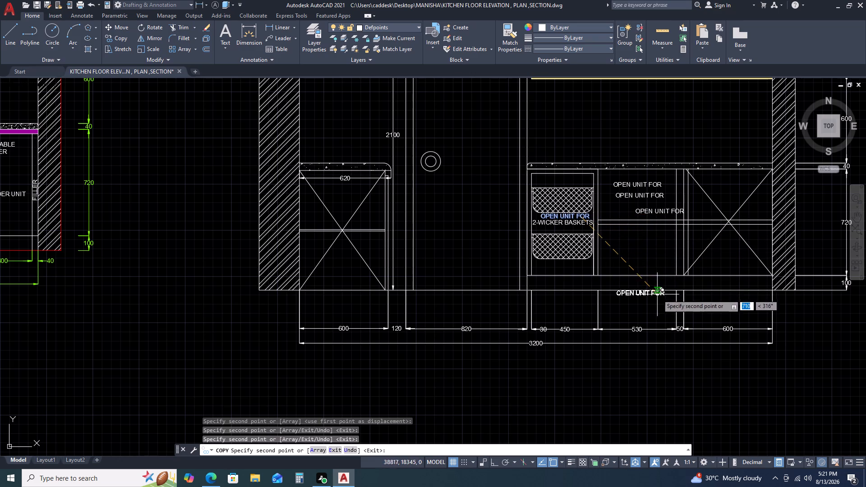
pyautogui.click(685, 247)
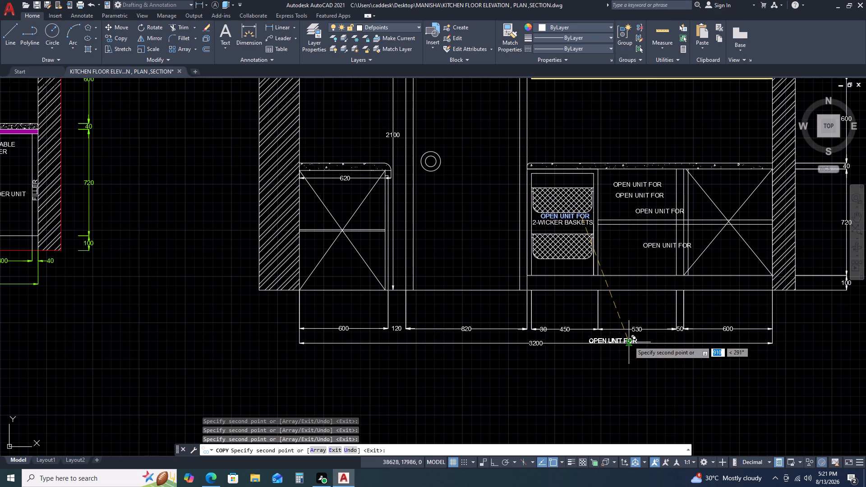
pyautogui.scroll(1, 640, 288)
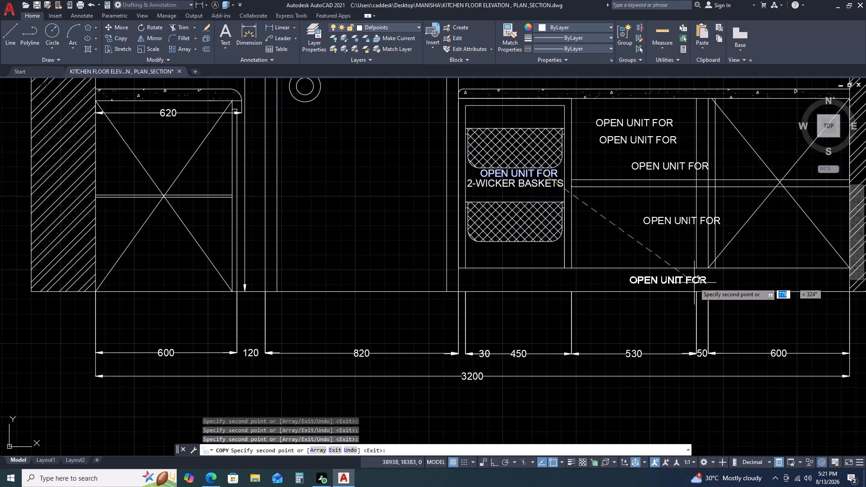
pyautogui.click(694, 283)
pyautogui.press('Escape')
# Change the topmost copied label in the 530-wide unit to 1-OPENABLE.
pyautogui.doubleClick(640, 126)
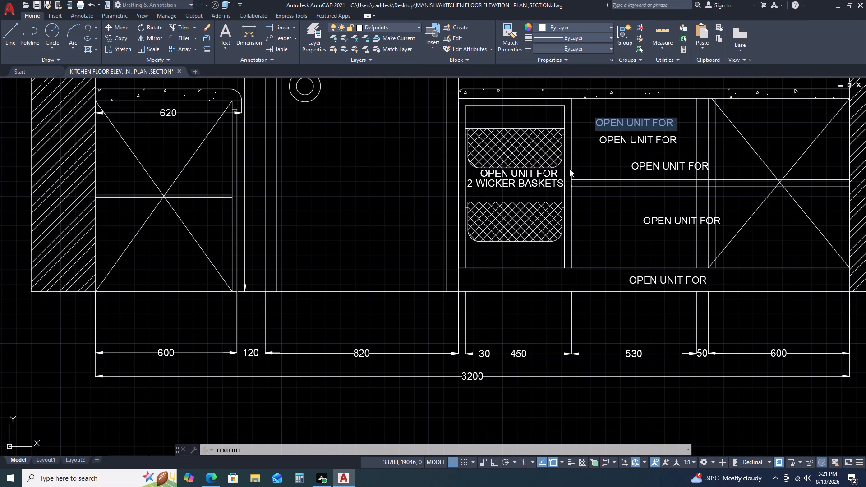
pyautogui.press('1')
pyautogui.write('-OPERQ')
pyautogui.press('BackSpace')
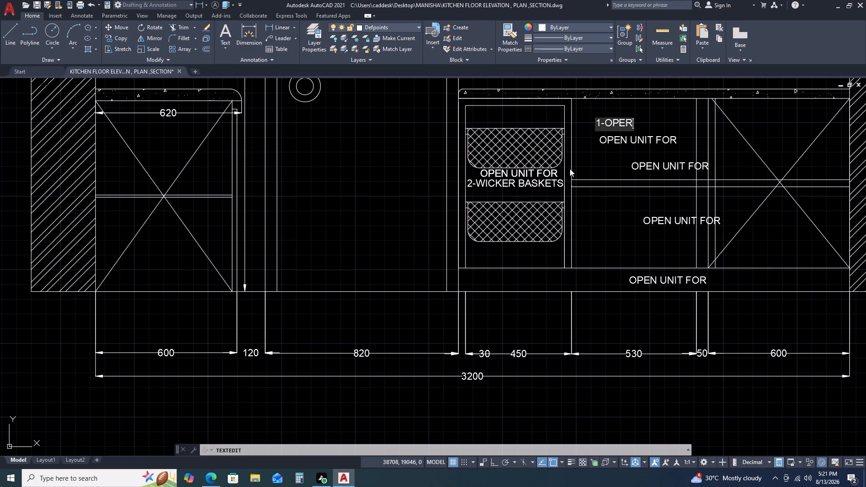
pyautogui.write('ATOR')
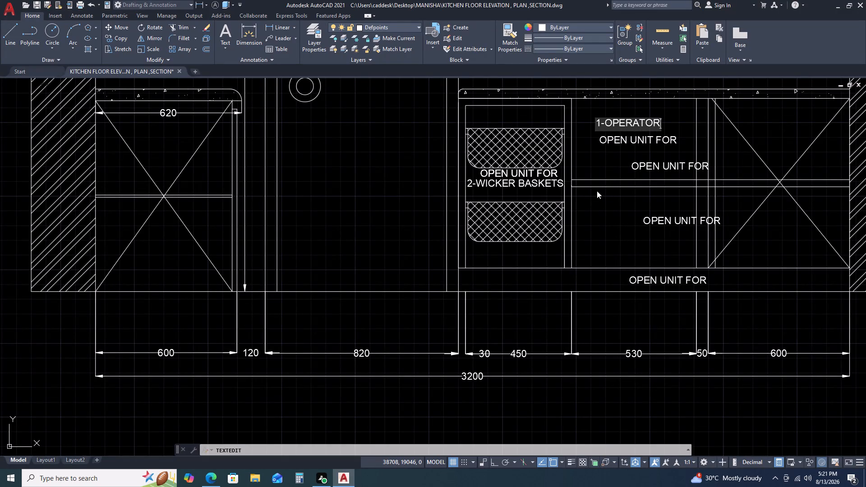
pyautogui.press('BackSpace')
pyautogui.press('BackSpace')
pyautogui.press('BackSpace')
pyautogui.press('BackSpace')
pyautogui.press('BackSpace')
pyautogui.press('n')
pyautogui.write('ABLE')
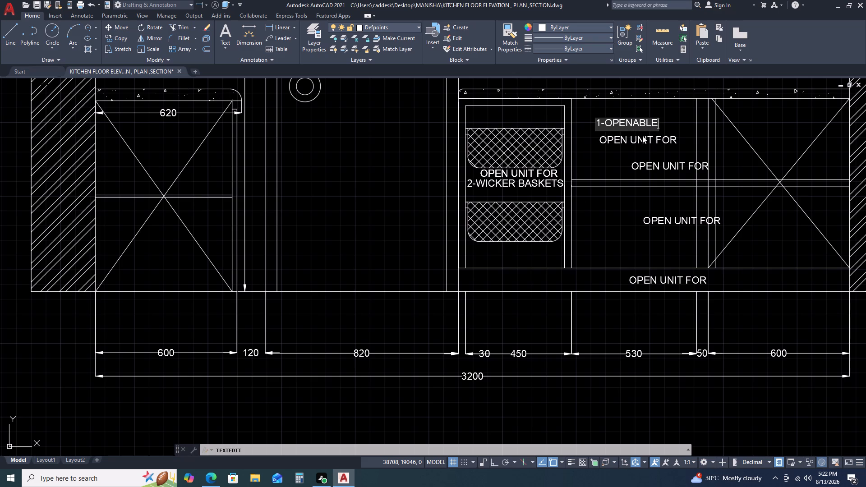
pyautogui.click(642, 136)
# Change the copied label just below 1-OPENABLE to SHUTTER.
pyautogui.click(640, 139)
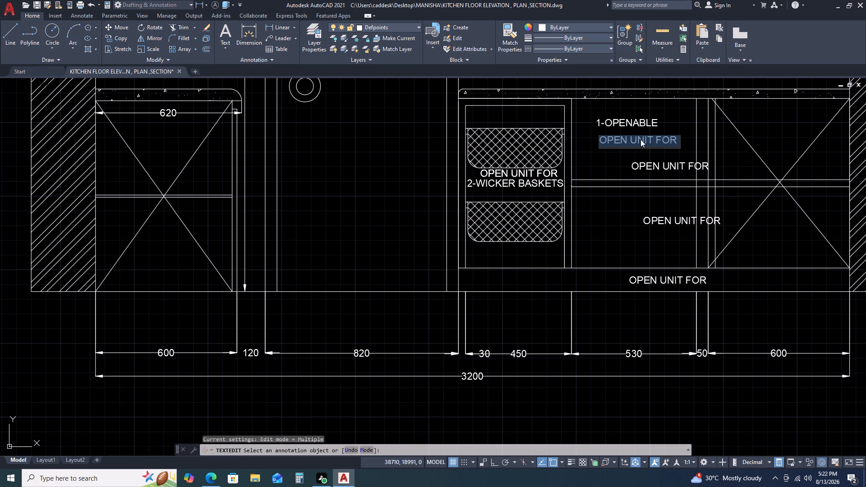
pyautogui.write('SHUTTER')
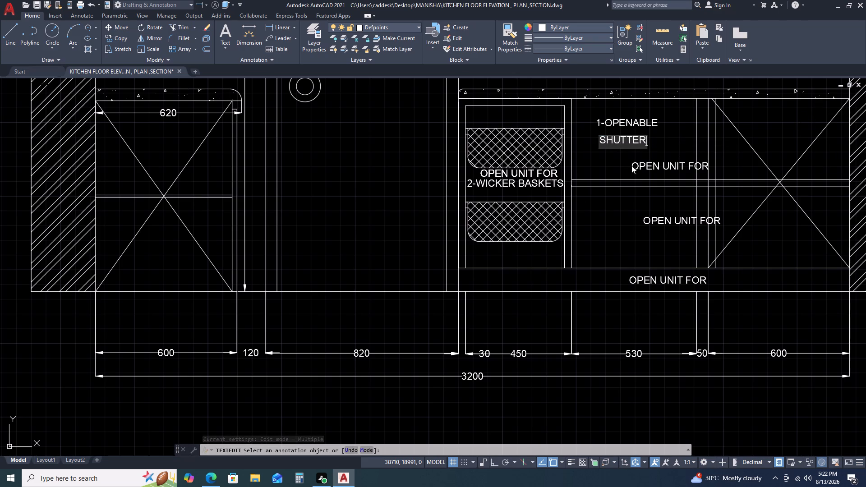
pyautogui.click(635, 164)
# Change the copied label just above the 530-wide unit's shelf to 1-FIX.SHELF.
pyautogui.click(636, 164)
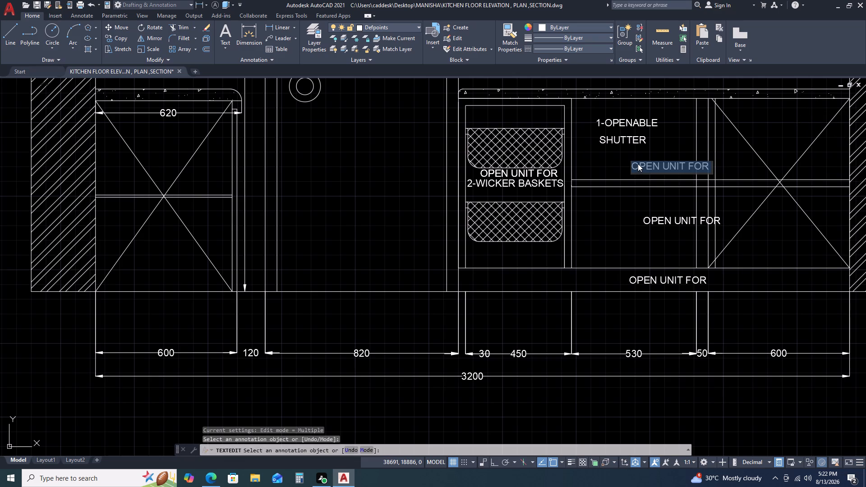
pyautogui.press('1')
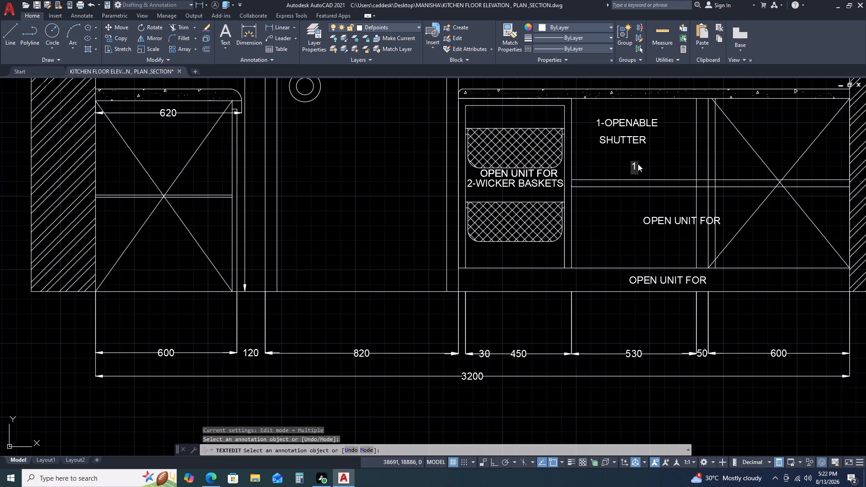
pyautogui.press('-')
pyautogui.write('FIX')
pyautogui.press('.')
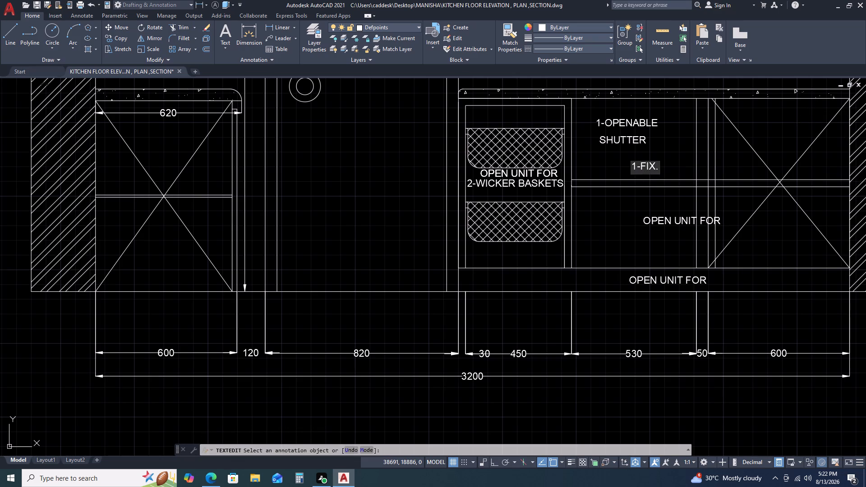
pyautogui.press('s')
pyautogui.write('HELF')
pyautogui.click(655, 222)
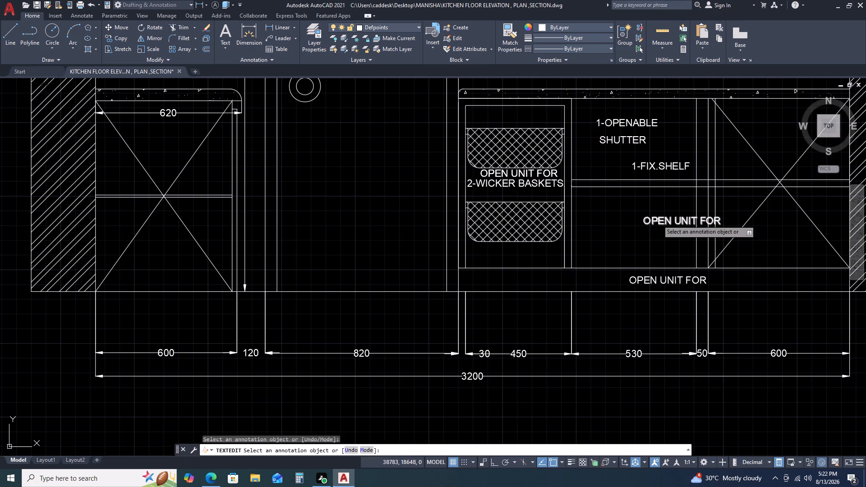
# Change the copied label below the shelf to BLIND CORNER UNIT.
pyautogui.click(658, 220)
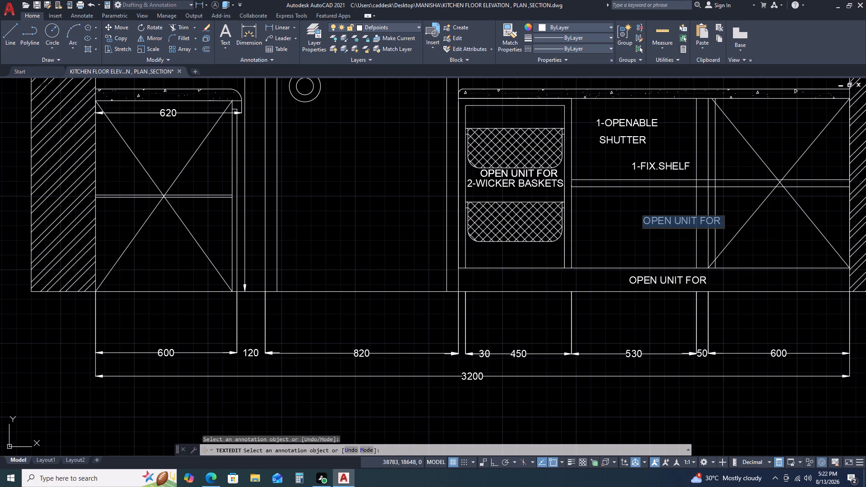
pyautogui.press('b')
pyautogui.scroll(1, 646, 228)
pyautogui.write('LI')
pyautogui.write('ND')
pyautogui.press('space')
pyautogui.write('CORNE')
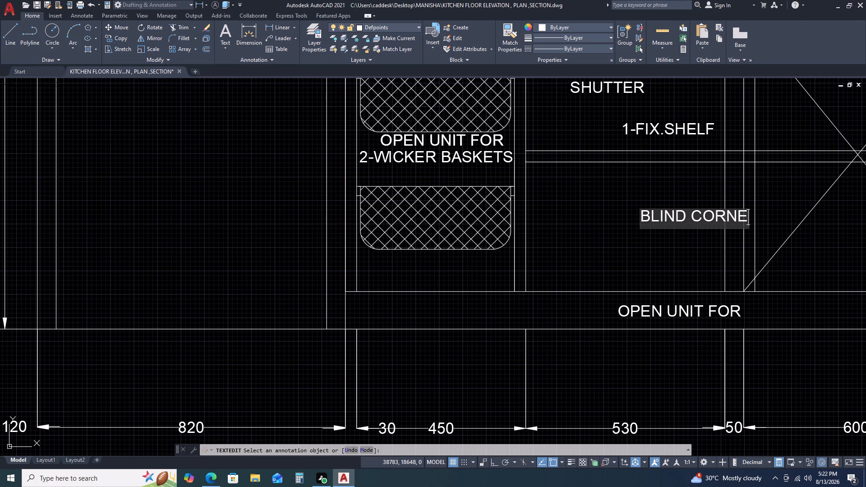
pyautogui.press('r')
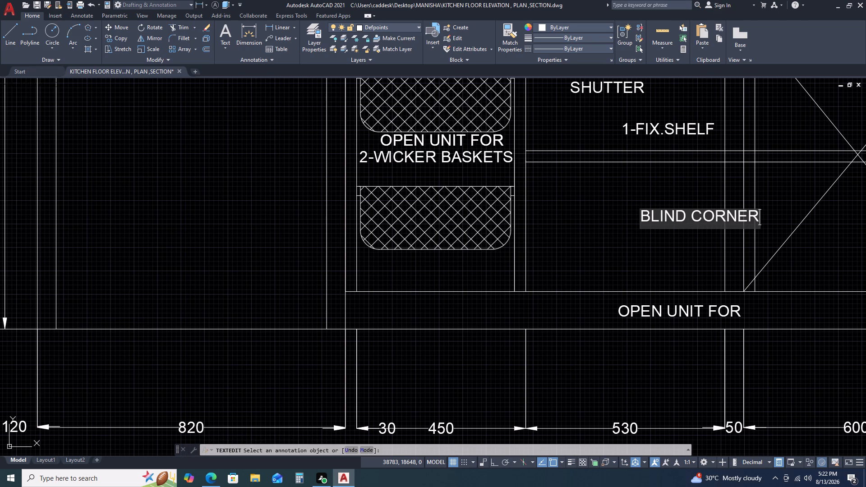
pyautogui.write('UNIT')
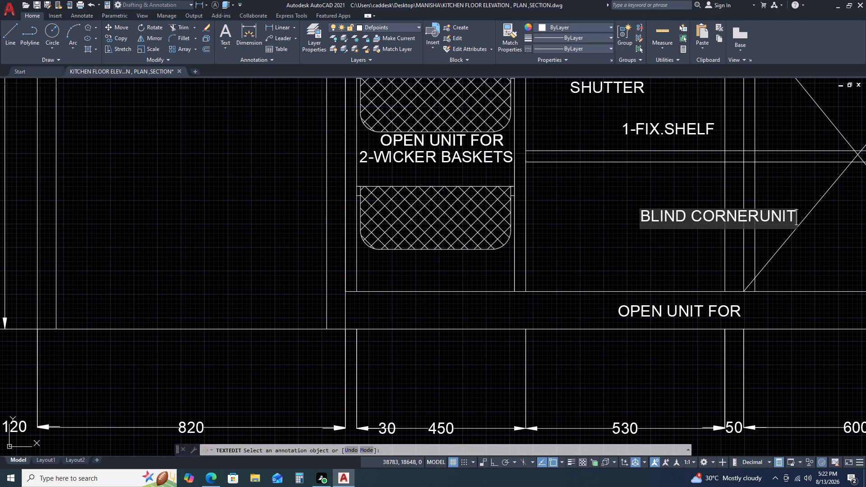
pyautogui.press('BackSpace')
pyautogui.press('BackSpace')
pyautogui.press('BackSpace')
pyautogui.press('BackSpace')
pyautogui.press('space')
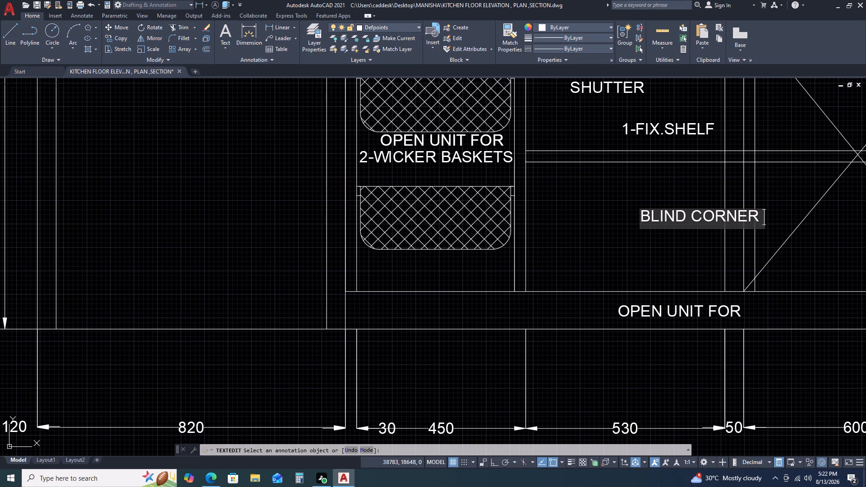
pyautogui.write('UNI')
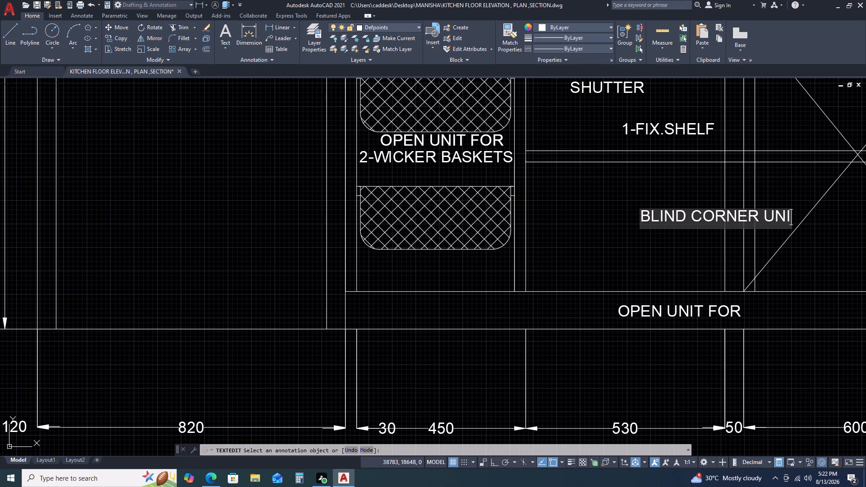
pyautogui.press('t')
pyautogui.click(563, 203)
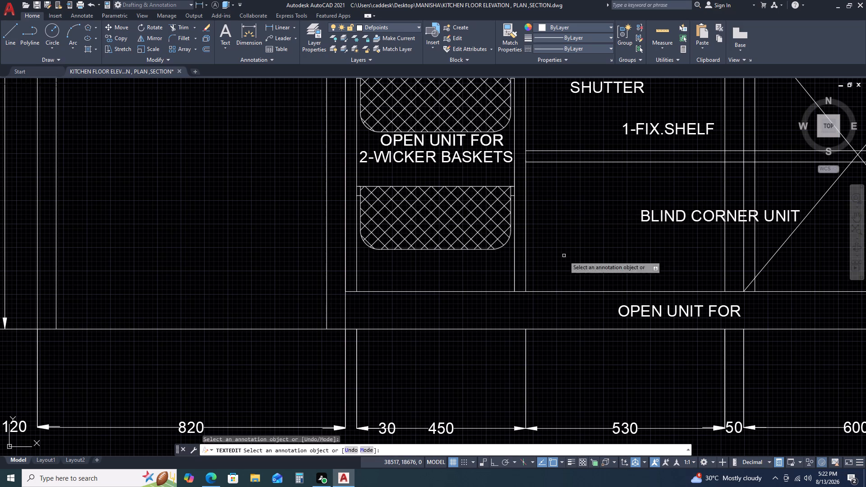
# Change the copied label in the band beneath the base units to PVC SKIRTING.
pyautogui.scroll(-1, 636, 350)
pyautogui.moveTo(733, 372); pyautogui.dragTo(645, 302, button='middle')
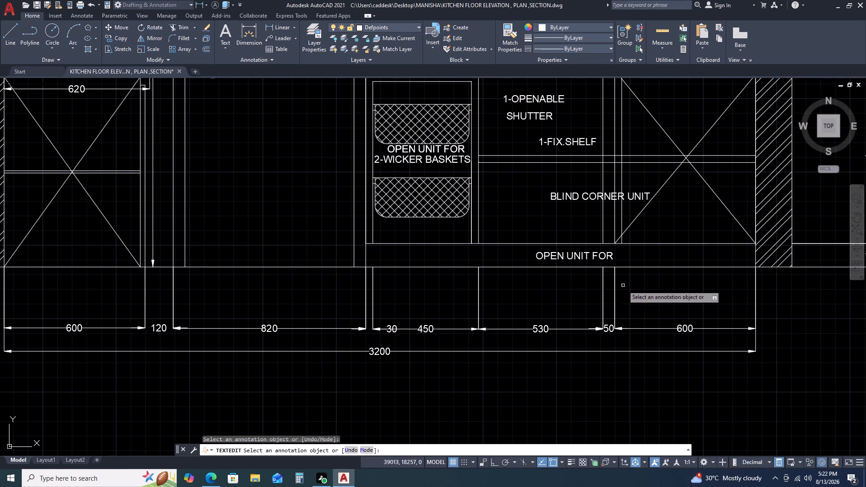
pyautogui.click(580, 246)
pyautogui.click(578, 254)
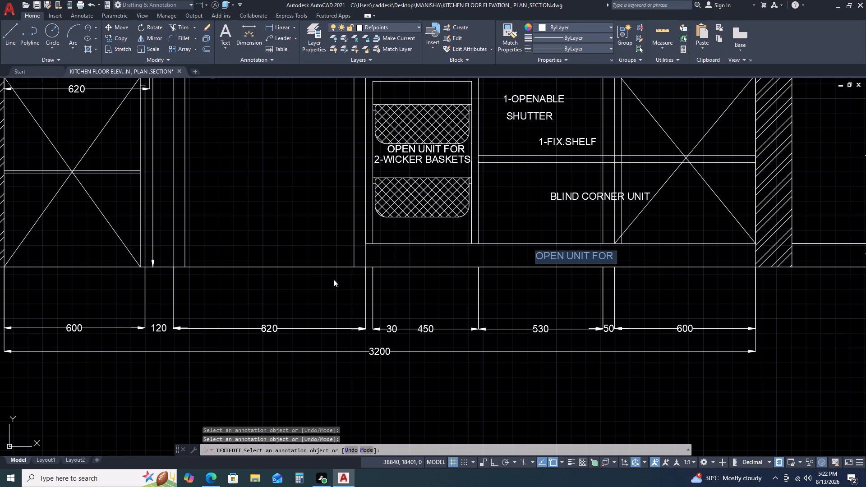
pyautogui.write('PVC')
pyautogui.press('space')
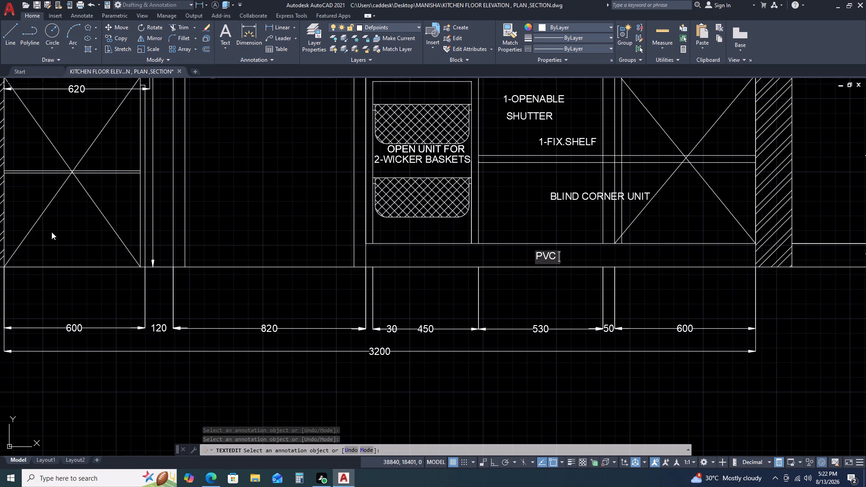
pyautogui.write('SH')
pyautogui.press('BackSpace')
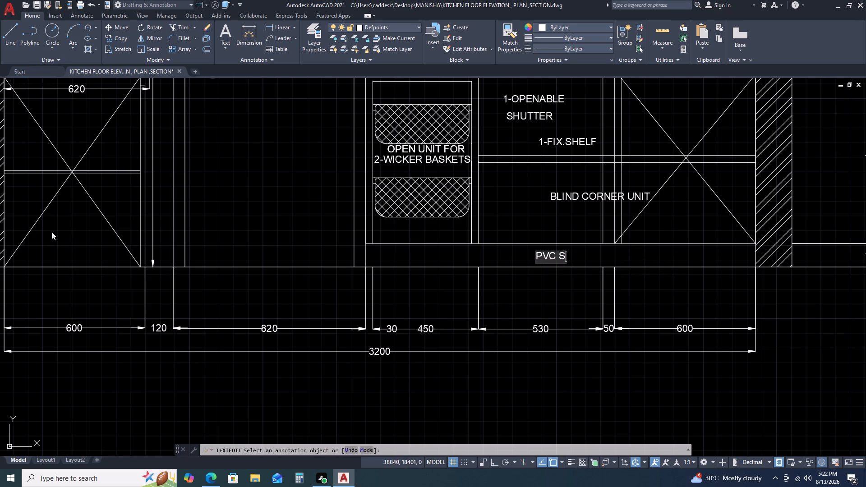
pyautogui.write('KIRTING')
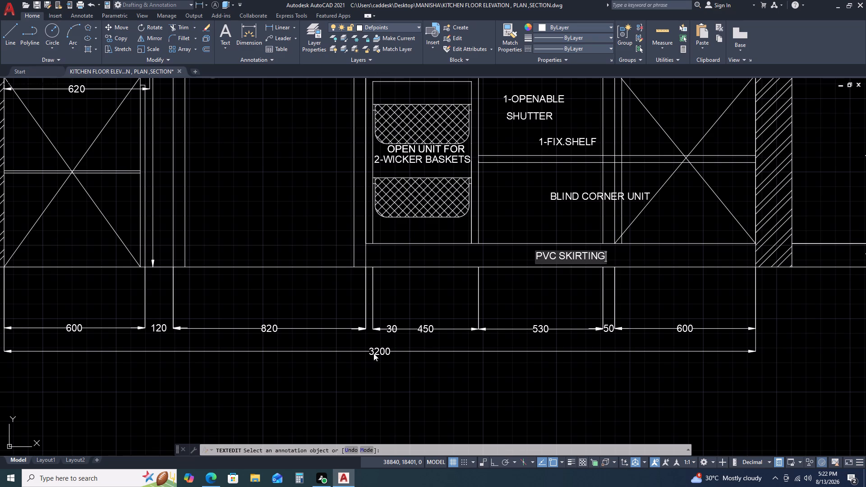
pyautogui.click(373, 352)
pyautogui.scroll(-2, 410, 340)
pyautogui.press('Escape')
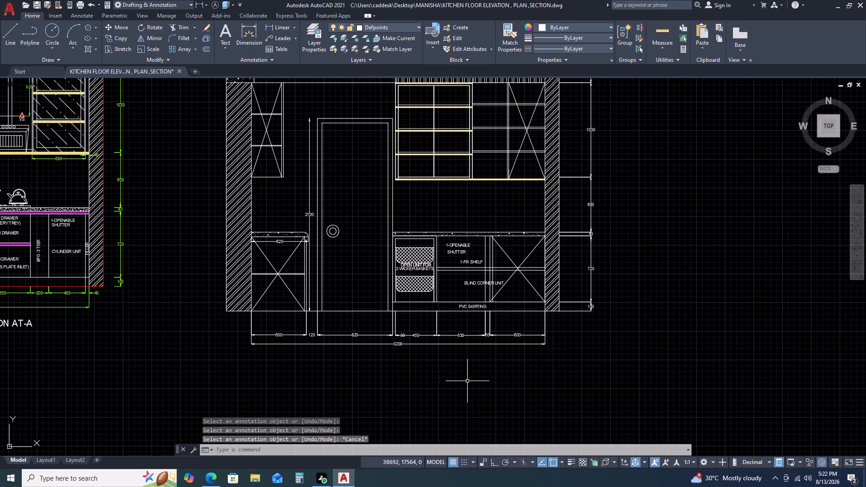
# Select all the section's dimensions by similarity and assign them to Layer2.
pyautogui.scroll(1, 457, 364)
pyautogui.click(482, 311)
pyautogui.click(460, 341)
pyautogui.rightClick(418, 340)
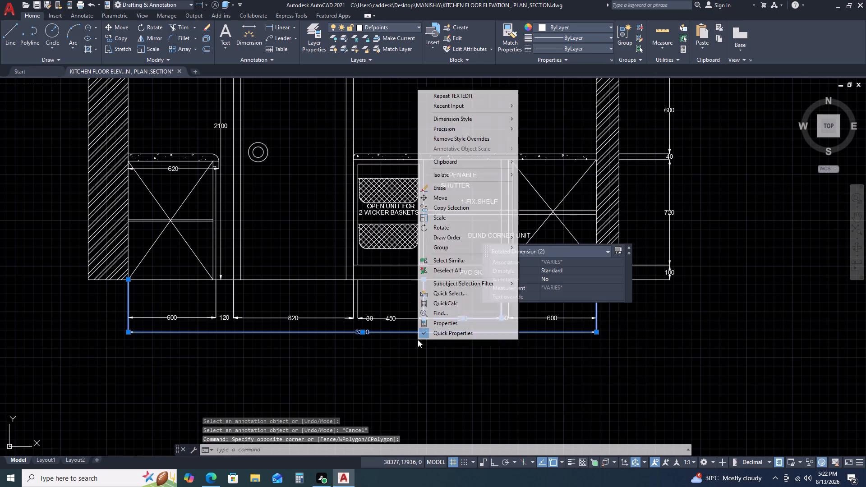
pyautogui.click(465, 261)
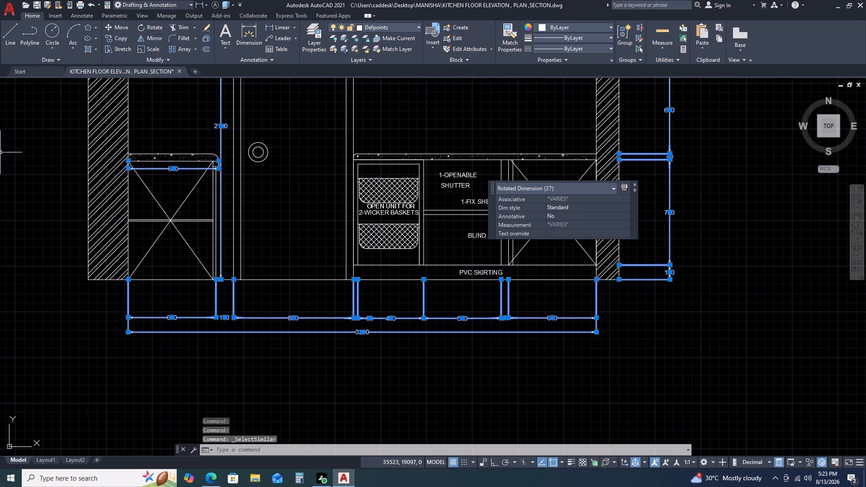
pyautogui.click(379, 24)
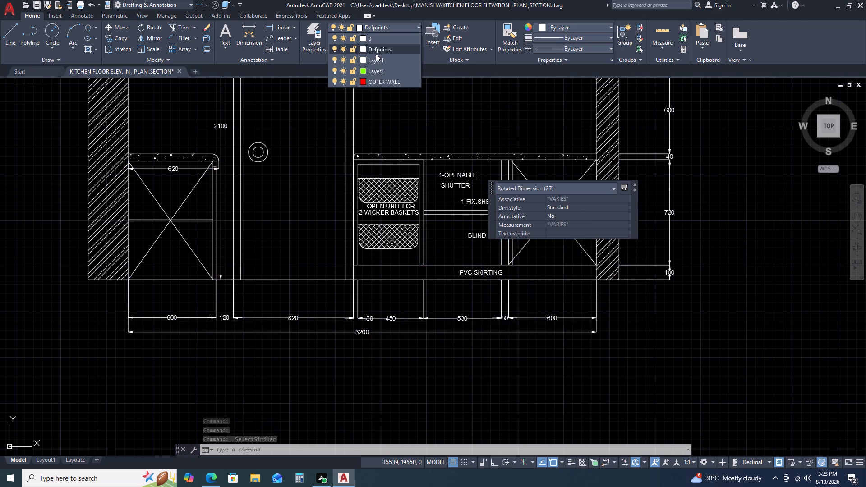
pyautogui.click(376, 70)
pyautogui.press('Escape')
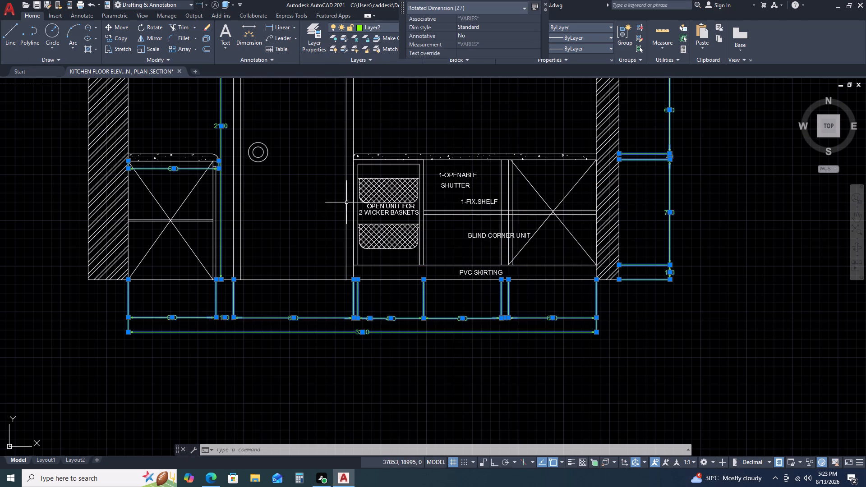
pyautogui.scroll(-2, 462, 313)
pyautogui.press('Escape')
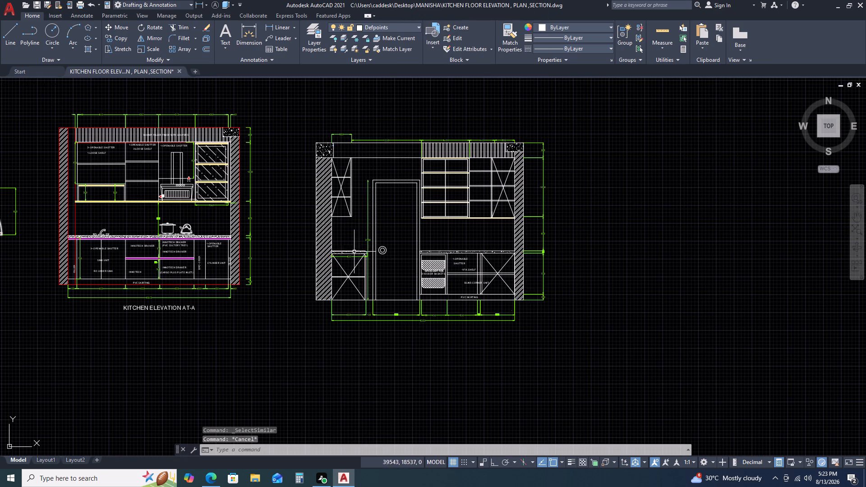
# Look over the section's base units, labels and dimensions beside the plan and elevation.
pyautogui.scroll(2, 397, 163)
pyautogui.scroll(-3, 658, 254)
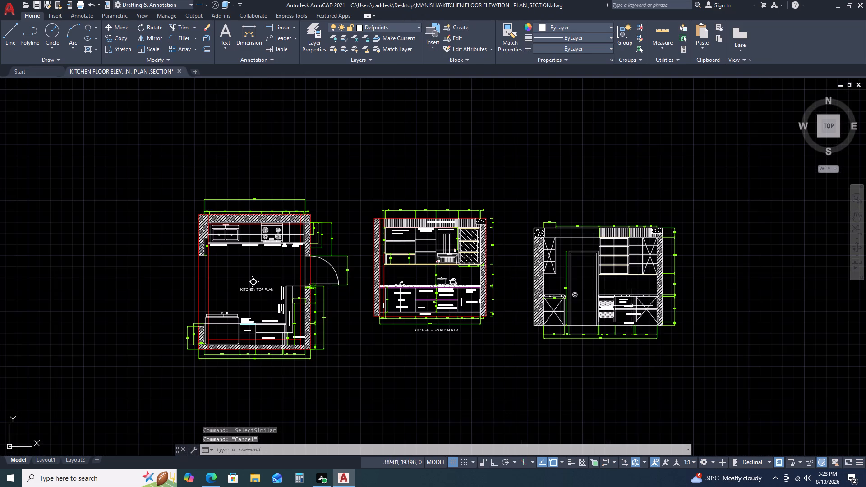
pyautogui.scroll(2, 587, 340)
pyautogui.scroll(2, 628, 305)
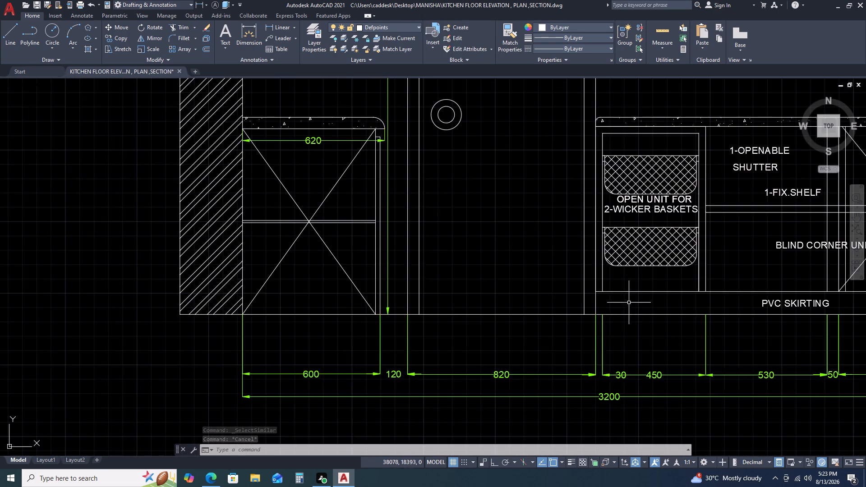
pyautogui.scroll(-3, 629, 303)
pyautogui.moveTo(715, 319); pyautogui.dragTo(581, 265, button='middle')
pyautogui.scroll(-2, 576, 257)
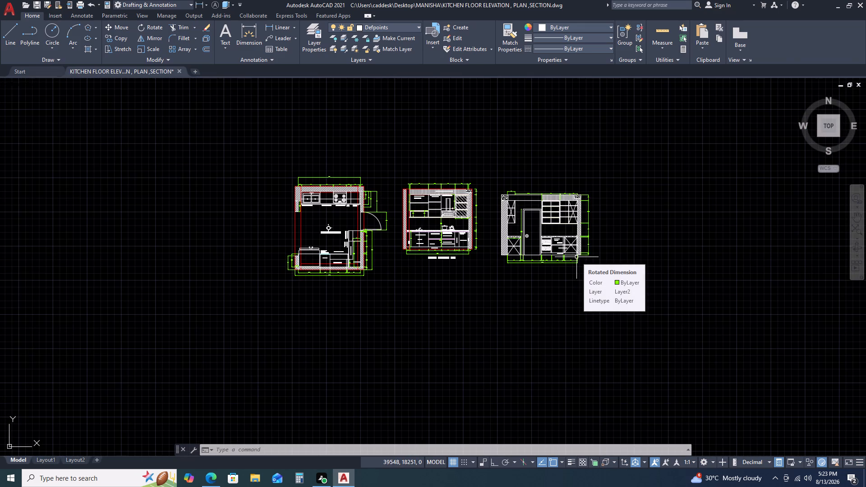
pyautogui.scroll(3, 564, 255)
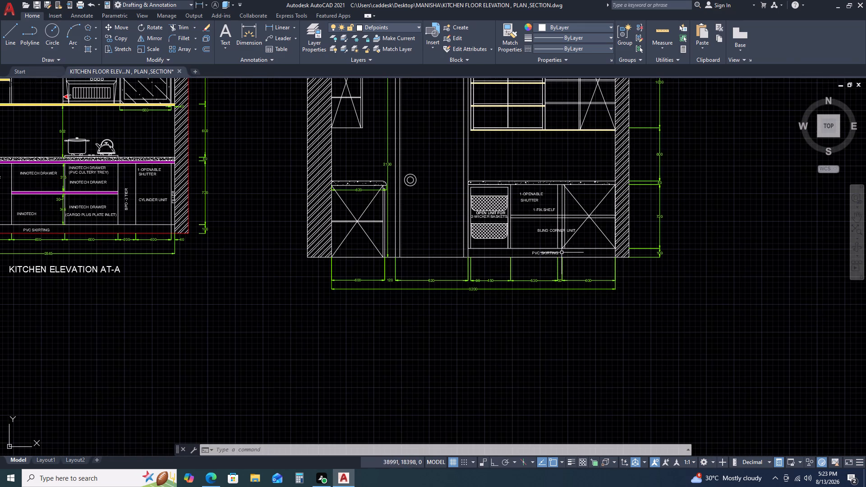
pyautogui.scroll(-2, 504, 287)
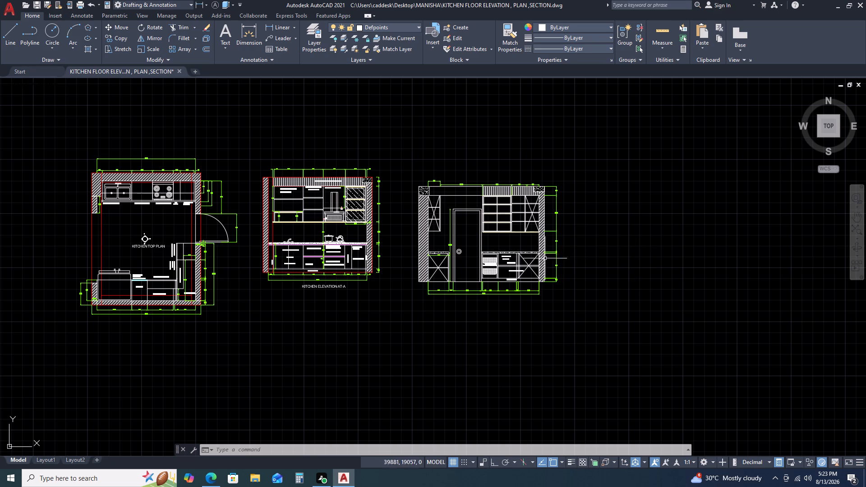
# Delete the extra line along the underside of the section's countertop above the basket and shutter units.
pyautogui.scroll(2, 527, 265)
pyautogui.scroll(3, 470, 242)
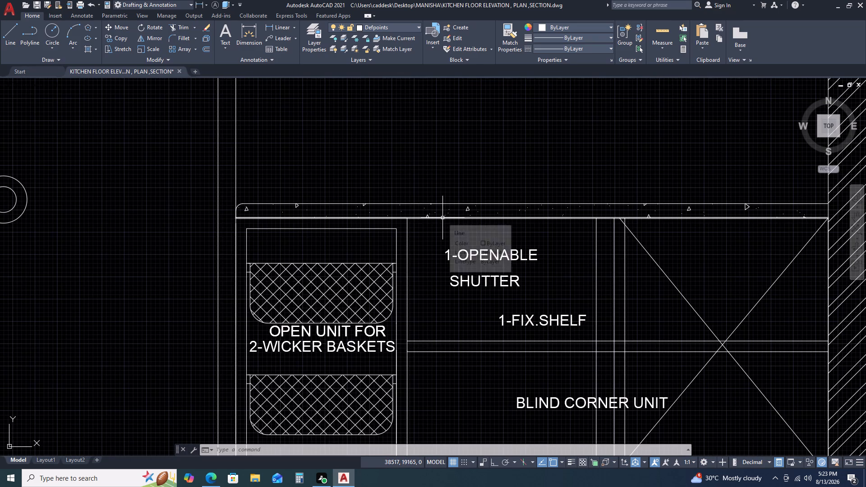
pyautogui.press('Escape')
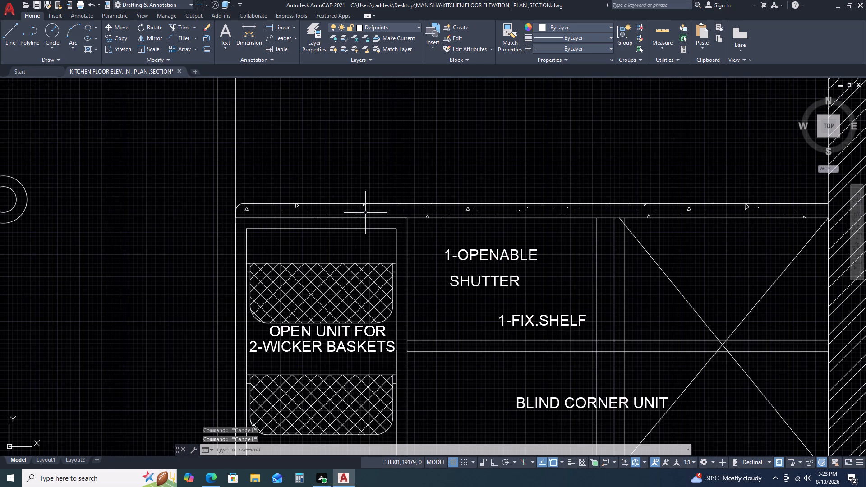
pyautogui.click(365, 218)
pyautogui.press('Delete')
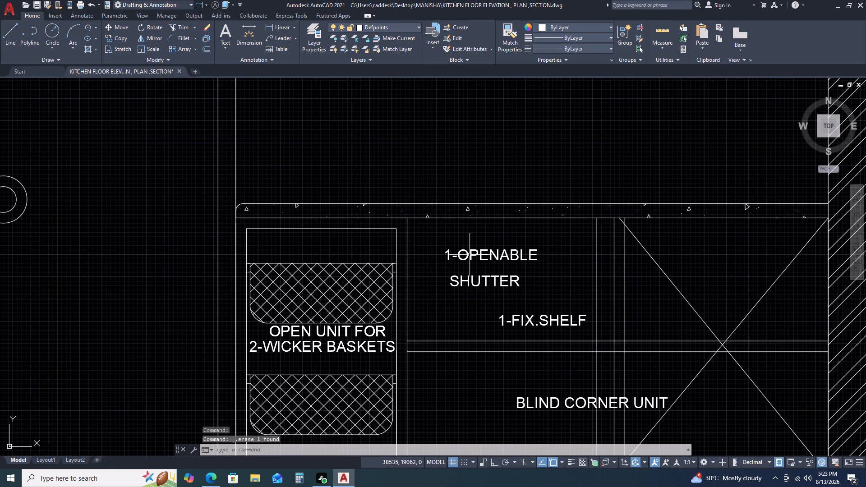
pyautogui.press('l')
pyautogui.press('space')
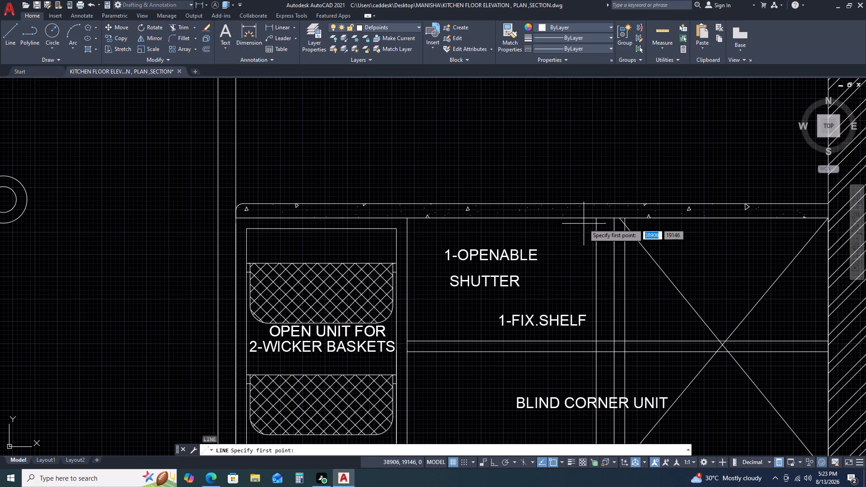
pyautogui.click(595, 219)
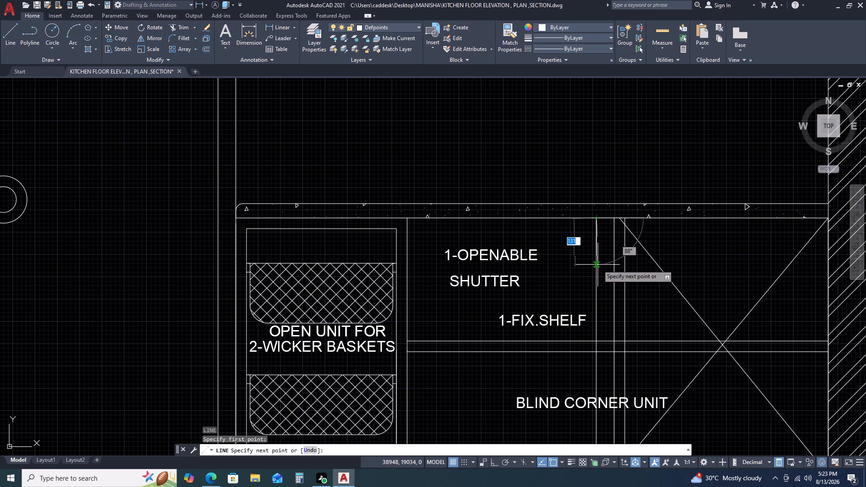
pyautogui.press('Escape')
# With Ortho on, draw a line 40 down from the countertop beside the crossed corner unit and across to the openable-shutter unit's far side.
pyautogui.press('space')
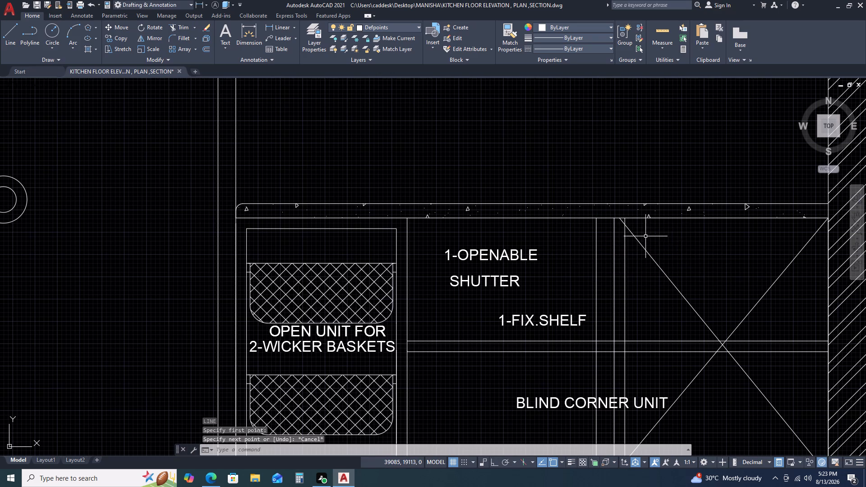
pyautogui.scroll(2, 627, 225)
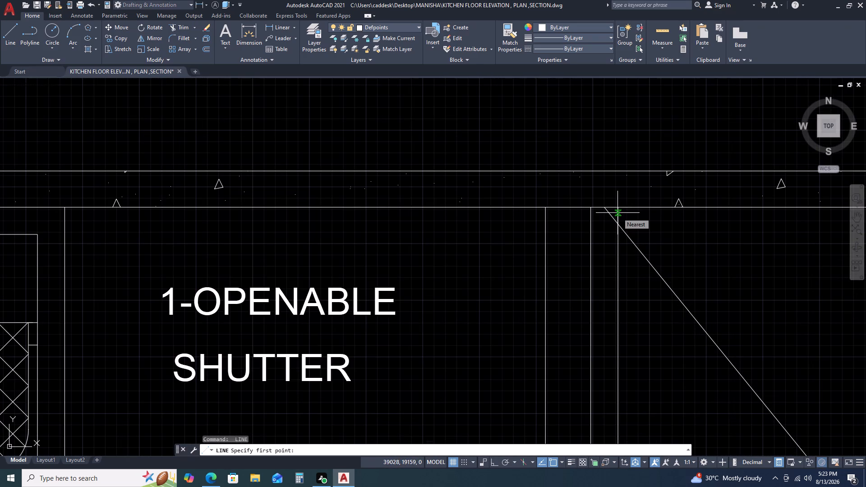
pyautogui.click(617, 209)
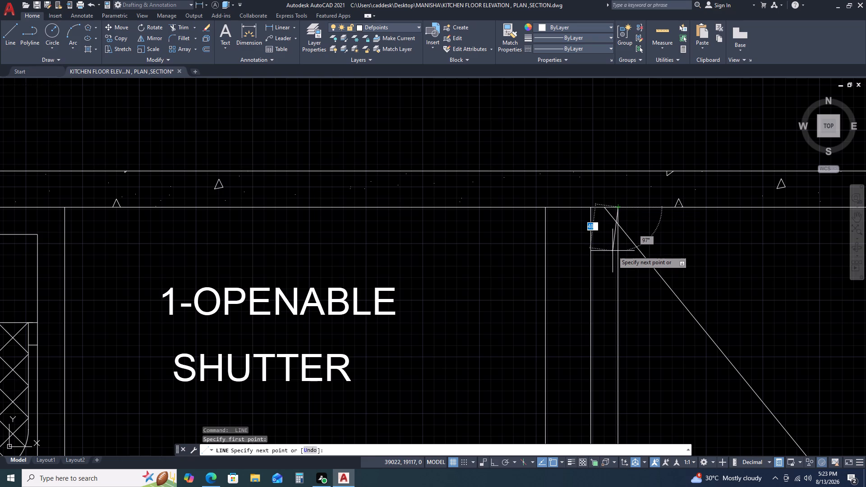
pyautogui.press('F8')
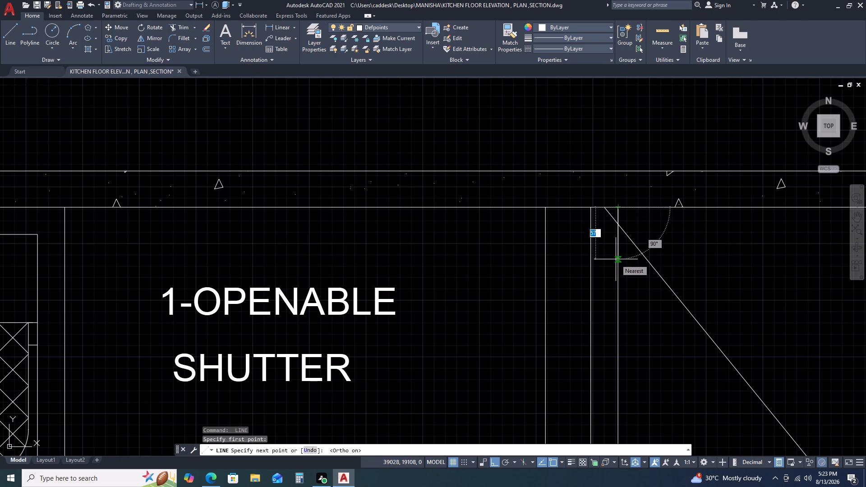
pyautogui.press('4')
pyautogui.press('0')
pyautogui.press('space')
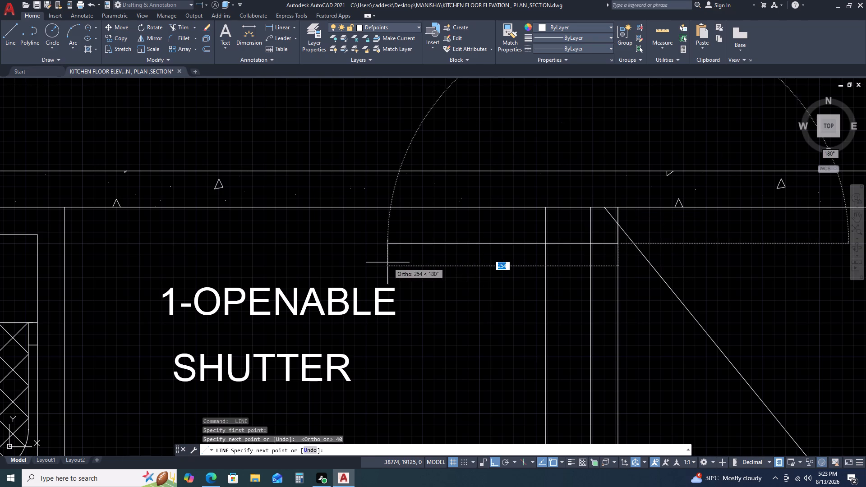
pyautogui.scroll(-2, 387, 263)
pyautogui.click(259, 256)
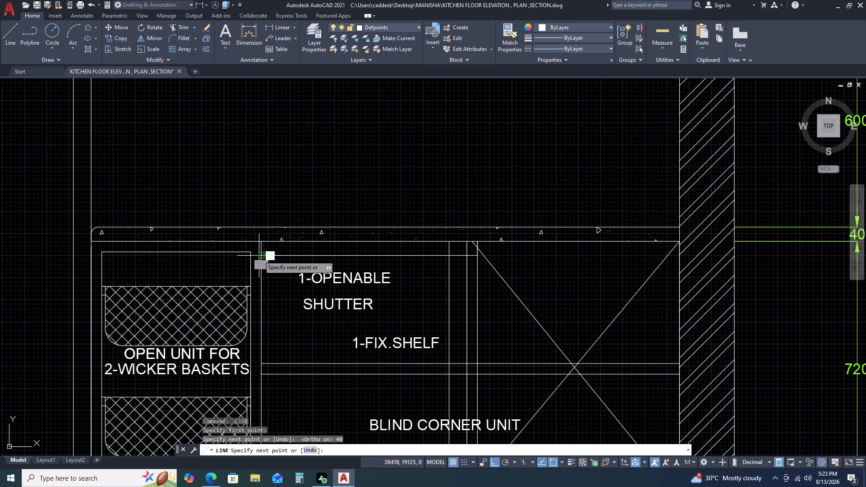
pyautogui.press('Escape')
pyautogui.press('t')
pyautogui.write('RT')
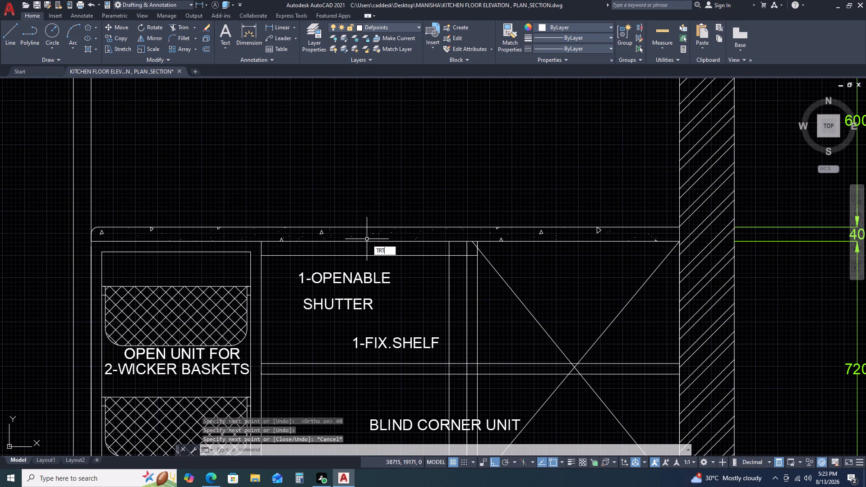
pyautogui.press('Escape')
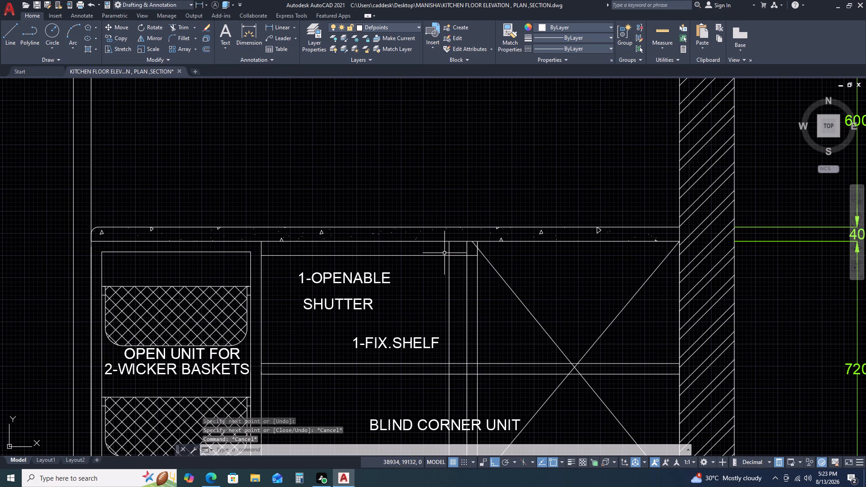
# Trim the vertical panel lines inside the new 40-high band and the overshooting end of the corner unit's diagonal.
pyautogui.press('t')
pyautogui.write('R')
pyautogui.press('space')
pyautogui.scroll(2, 456, 251)
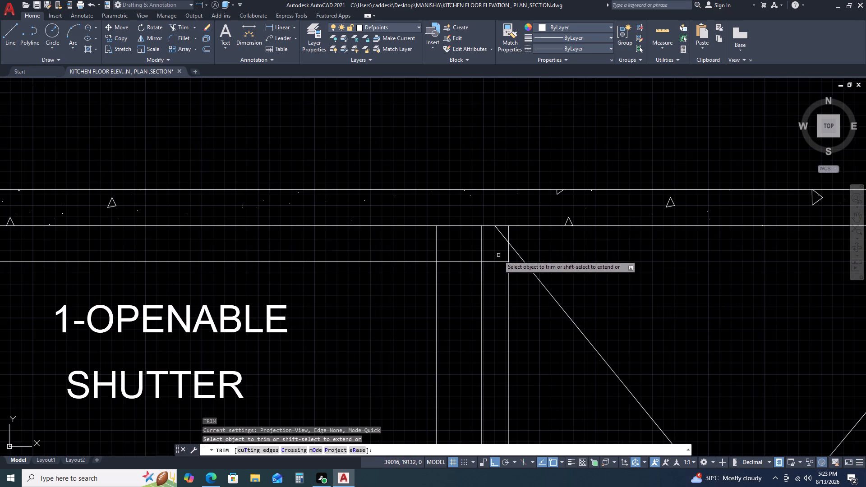
pyautogui.click(501, 246)
pyautogui.click(407, 240)
pyautogui.click(498, 234)
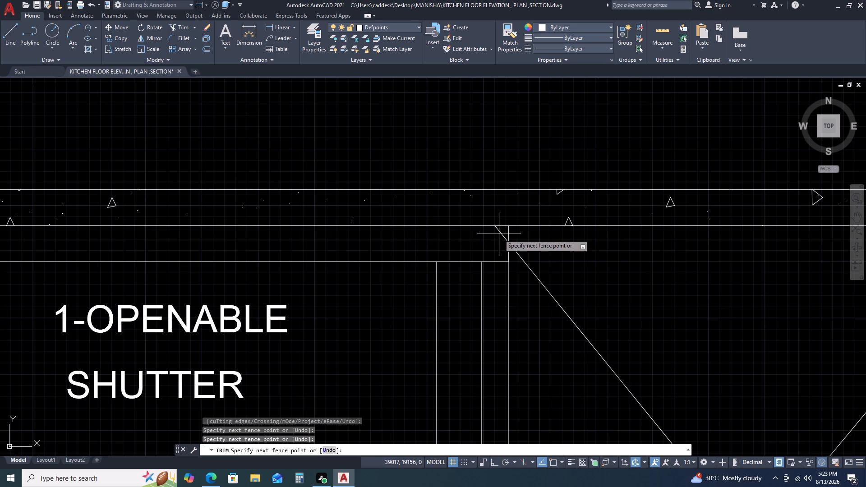
pyautogui.click(501, 232)
pyautogui.press('Escape')
# Delete the short 40-long vertical line closing the band next to the crossed corner unit.
pyautogui.scroll(-3, 430, 248)
pyautogui.scroll(3, 458, 252)
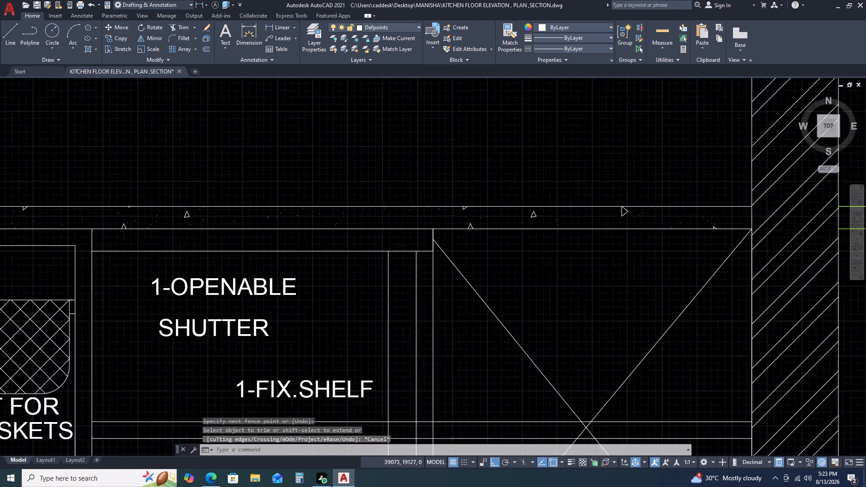
pyautogui.click(418, 222)
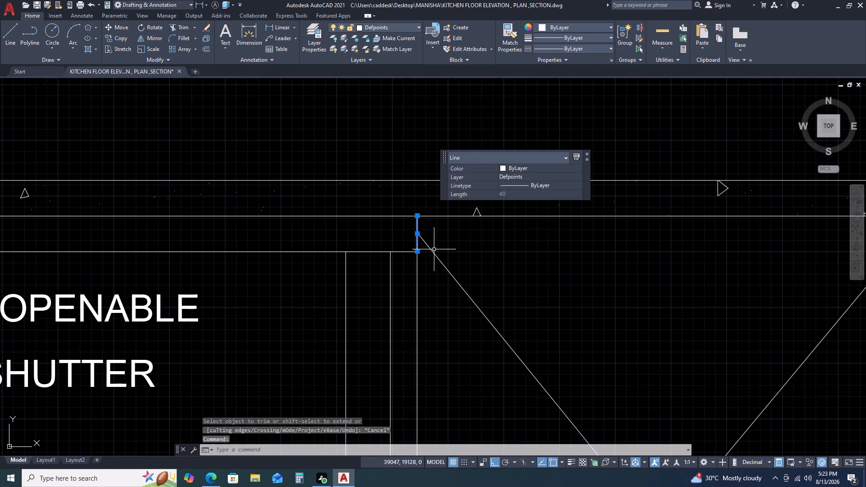
pyautogui.press('Delete')
# Hatch the 40-high band beneath the countertop above the 1-OPENABLE SHUTTER label.
pyautogui.press('h')
pyautogui.press('space')
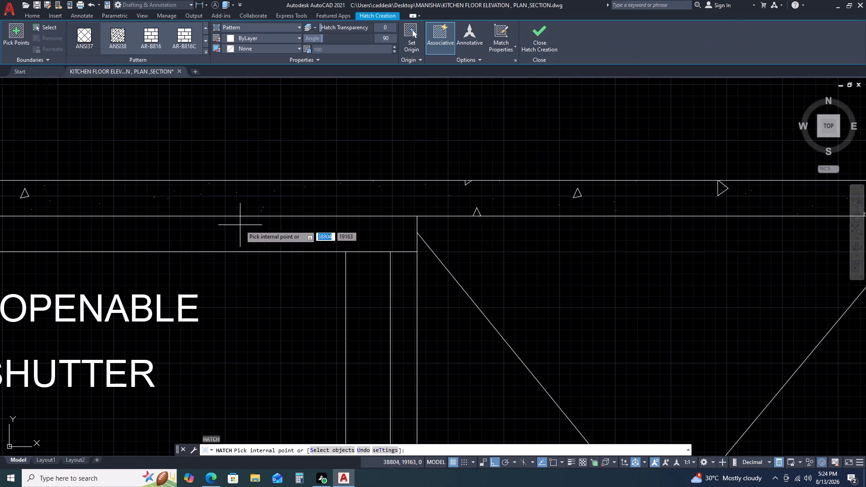
pyautogui.click(256, 230)
pyautogui.scroll(-7, 278, 234)
pyautogui.press('Escape')
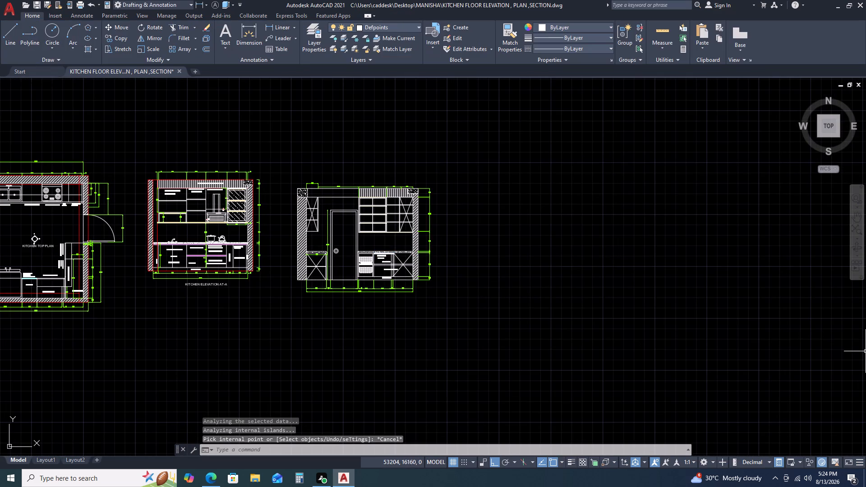
# Match the band's new hatch to the magenta strip beneath the elevation's countertop.
pyautogui.press('m')
pyautogui.press('a')
pyautogui.press('space')
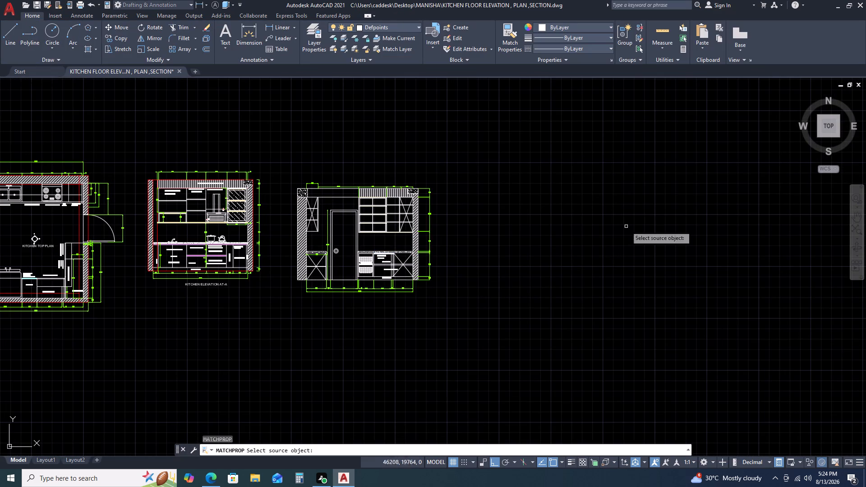
pyautogui.scroll(2, 201, 218)
pyautogui.scroll(4, 223, 303)
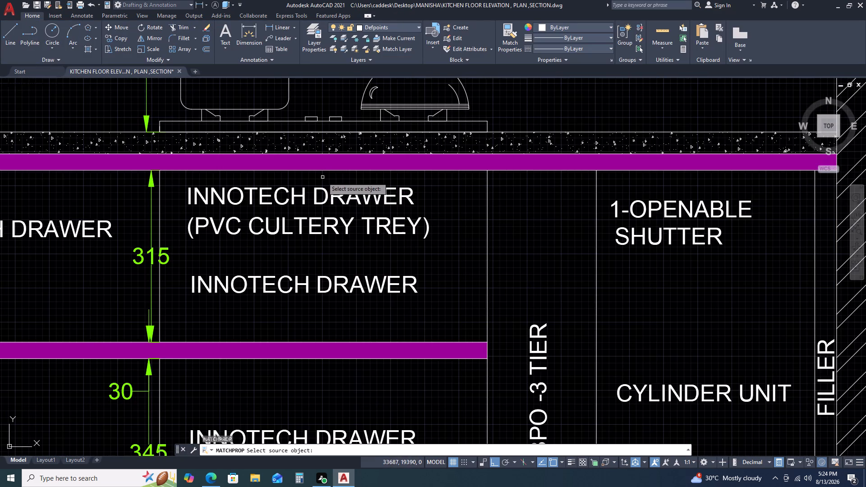
pyautogui.click(330, 164)
pyautogui.scroll(-6, 303, 195)
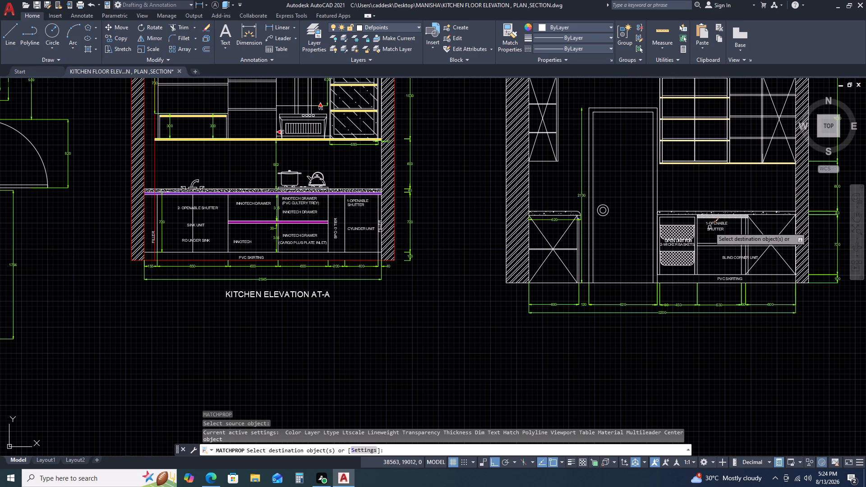
pyautogui.scroll(4, 728, 210)
pyautogui.click(700, 251)
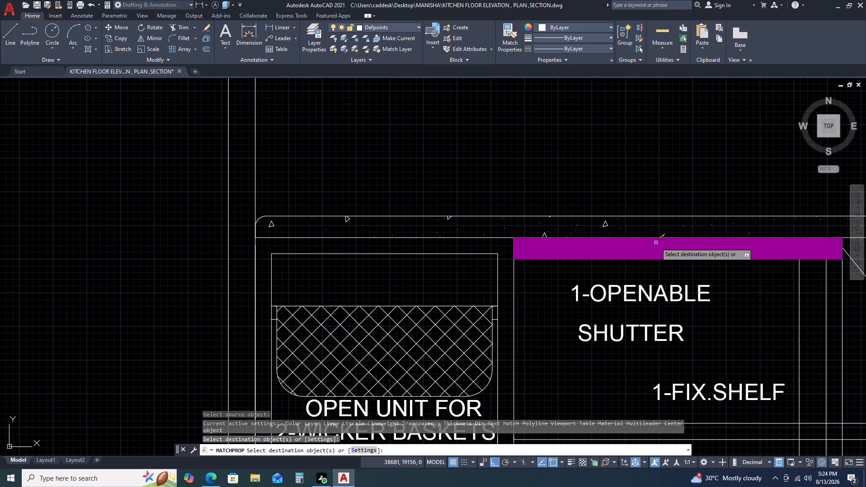
pyautogui.press('Escape')
# Examine the section's base units, bottom dimensions and upper shelves alongside the elevation.
pyautogui.scroll(-4, 538, 224)
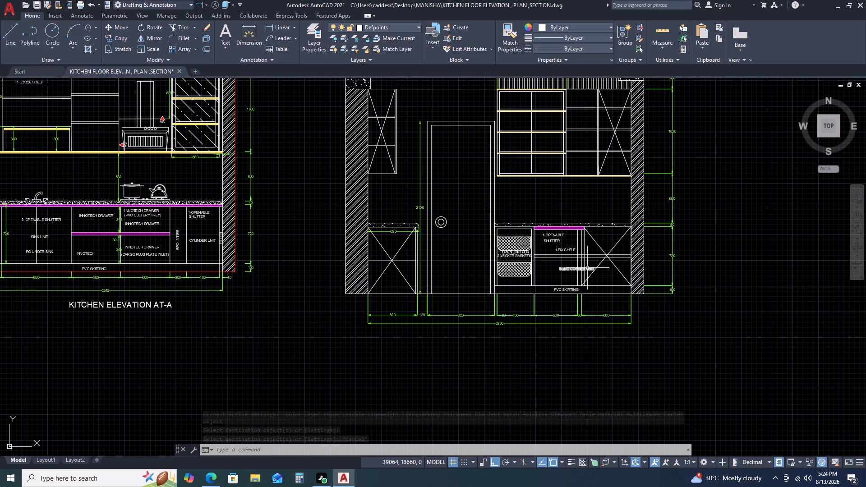
pyautogui.scroll(3, 542, 233)
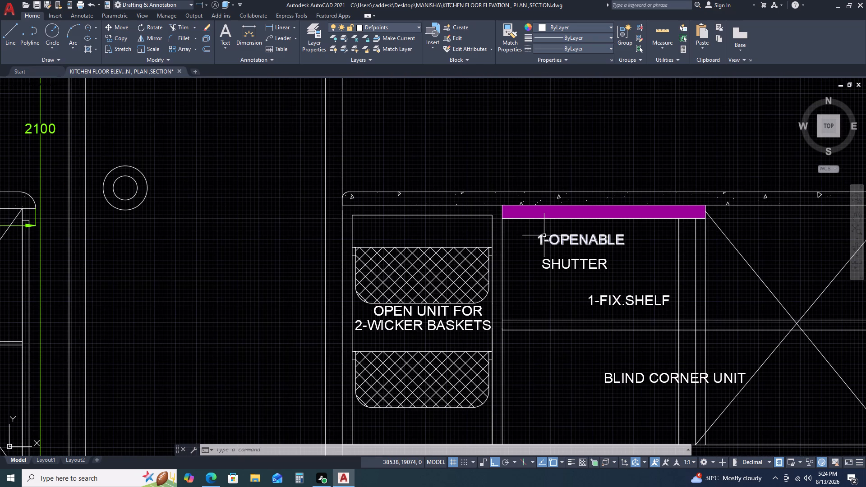
pyautogui.scroll(-3, 560, 230)
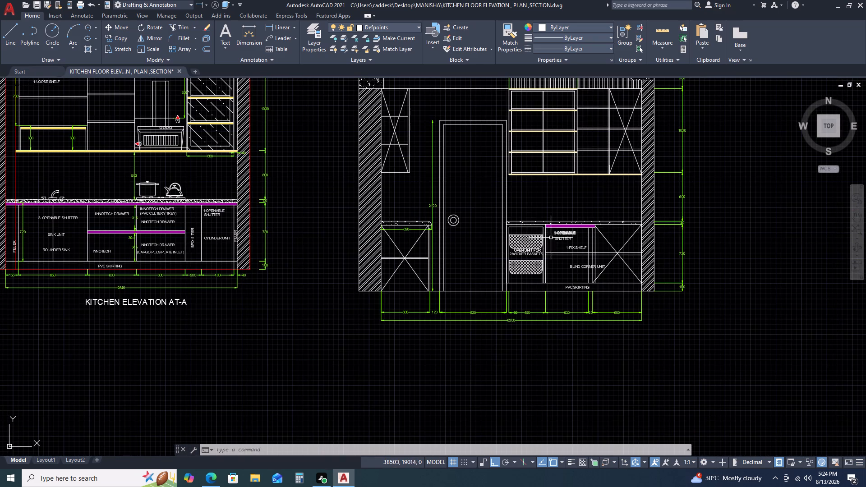
pyautogui.moveTo(581, 331); pyautogui.dragTo(563, 264, button='middle')
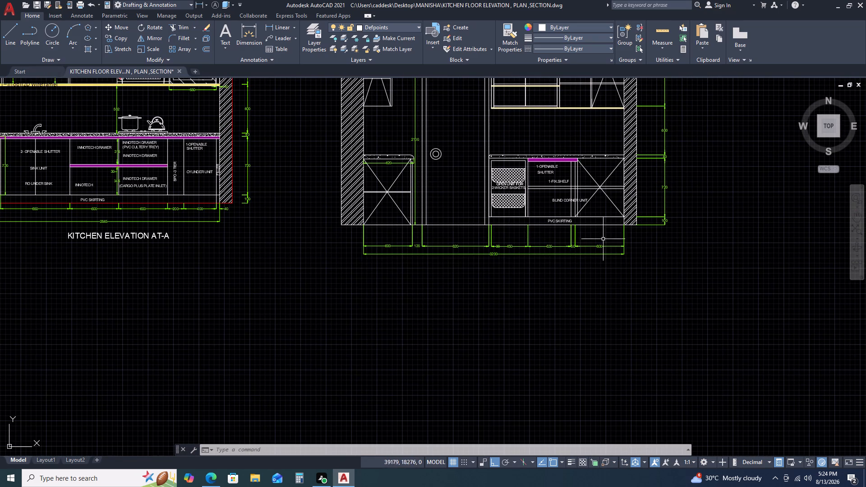
pyautogui.scroll(-1, 557, 244)
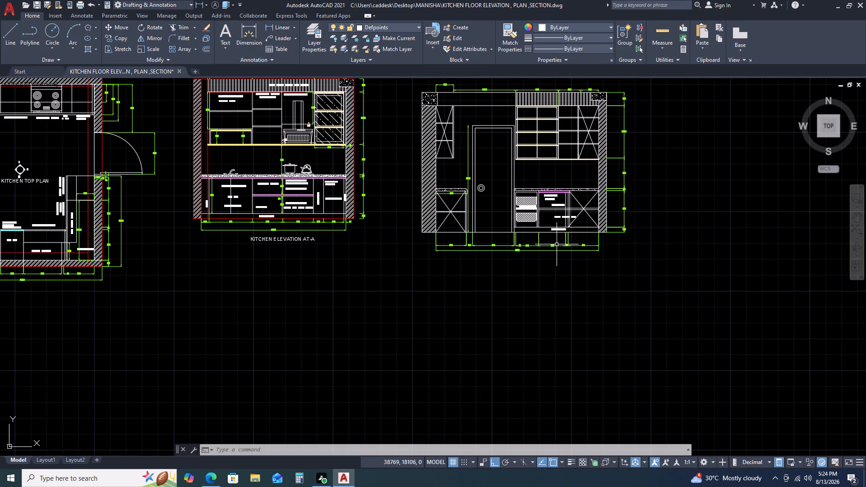
pyautogui.moveTo(548, 214); pyautogui.dragTo(552, 230, button='middle')
pyautogui.moveTo(555, 238); pyautogui.dragTo(557, 246, button='middle')
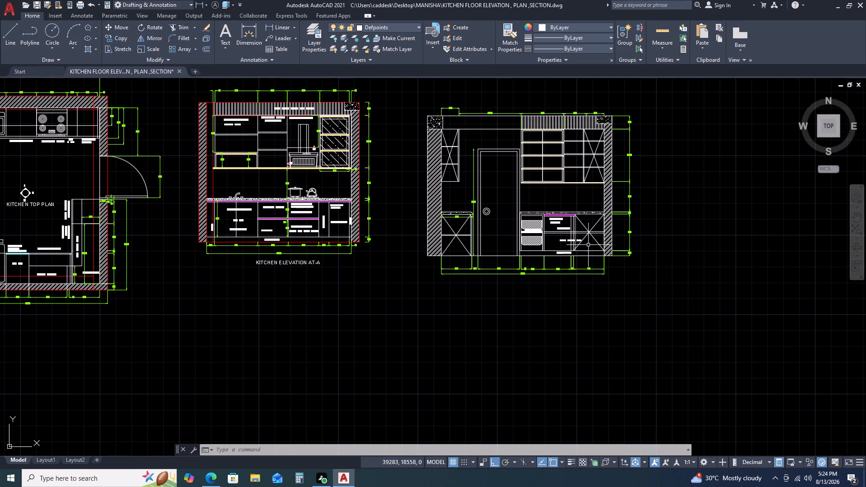
pyautogui.scroll(2, 565, 196)
pyautogui.moveTo(548, 151); pyautogui.dragTo(559, 218, button='middle')
pyautogui.scroll(2, 569, 194)
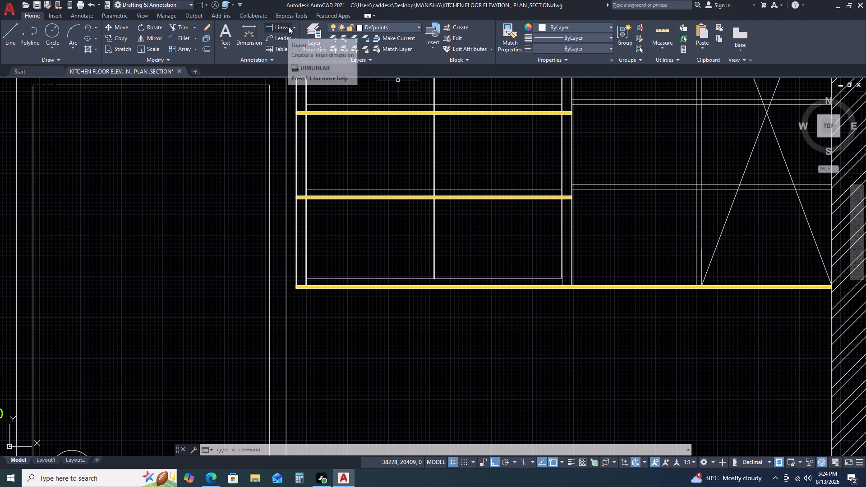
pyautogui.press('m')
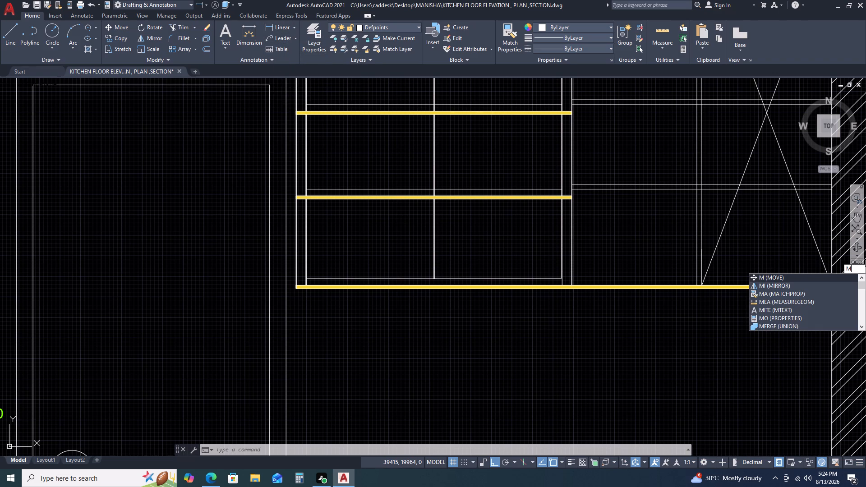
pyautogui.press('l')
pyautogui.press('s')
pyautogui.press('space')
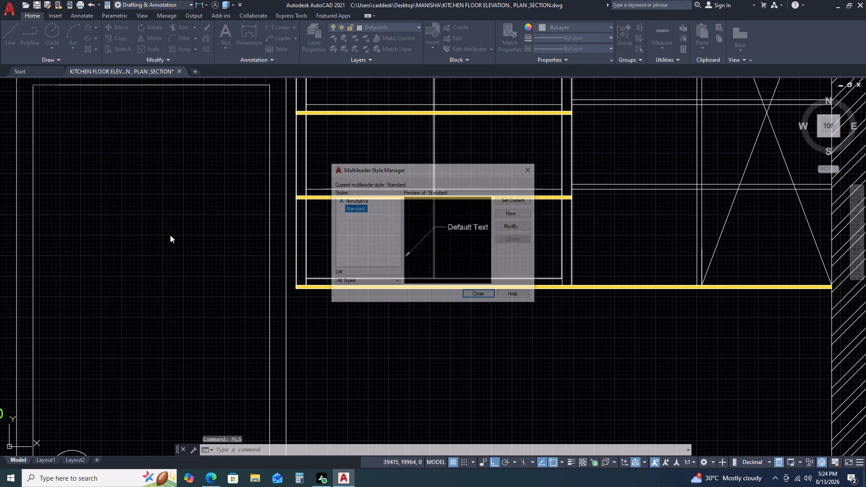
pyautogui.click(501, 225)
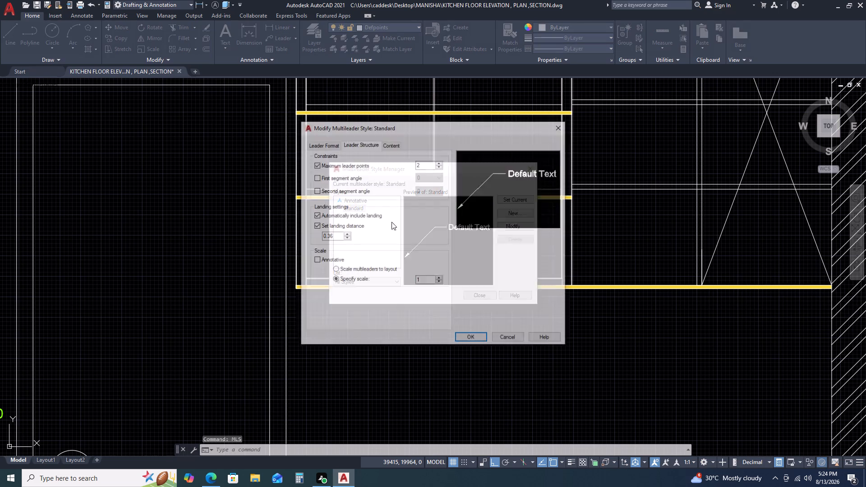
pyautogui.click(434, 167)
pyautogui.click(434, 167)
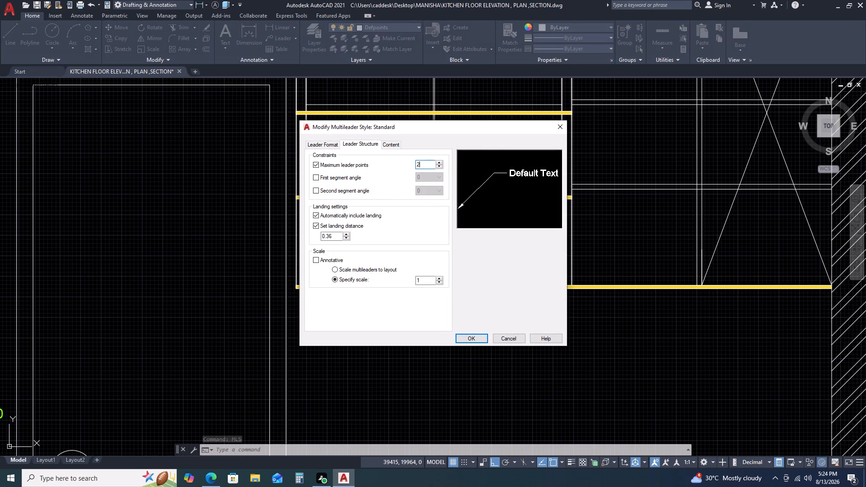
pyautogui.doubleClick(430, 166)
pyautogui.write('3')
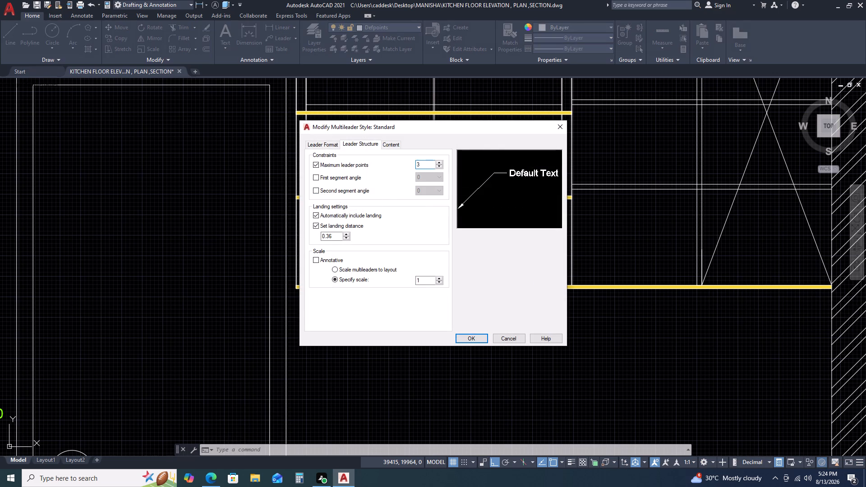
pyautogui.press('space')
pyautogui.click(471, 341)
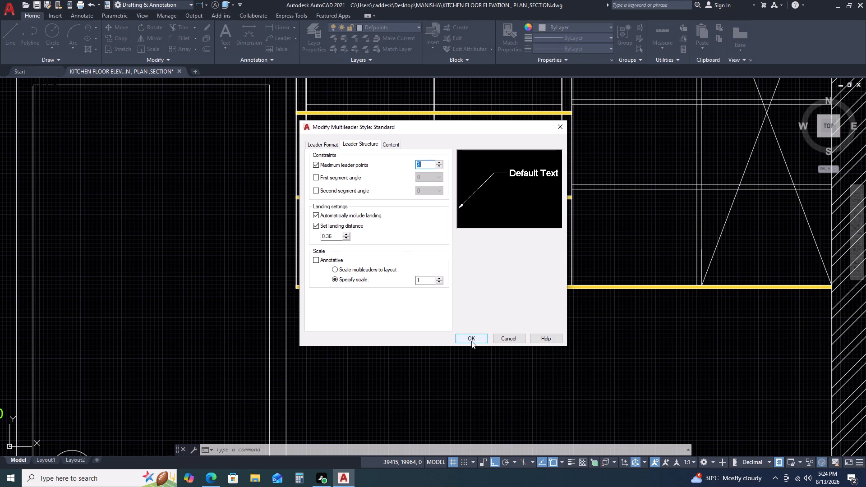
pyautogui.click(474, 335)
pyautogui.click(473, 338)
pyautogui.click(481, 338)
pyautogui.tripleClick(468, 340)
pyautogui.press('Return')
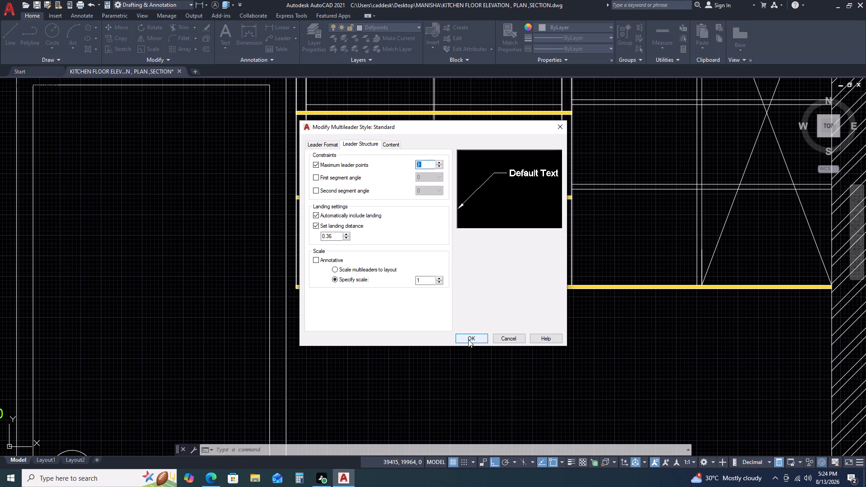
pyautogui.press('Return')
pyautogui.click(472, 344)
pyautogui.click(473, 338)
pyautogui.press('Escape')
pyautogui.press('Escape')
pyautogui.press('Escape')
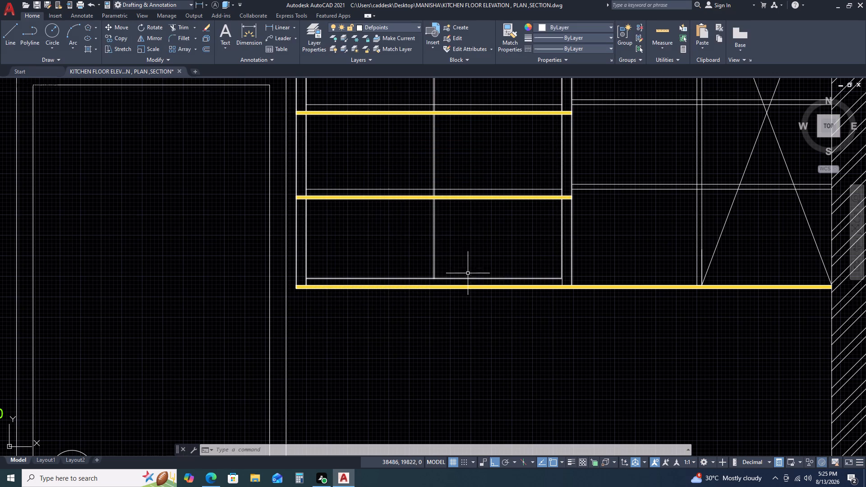
# Modify the Standard multileader style to allow a maximum of 3 leader points and set it current.
pyautogui.press('space')
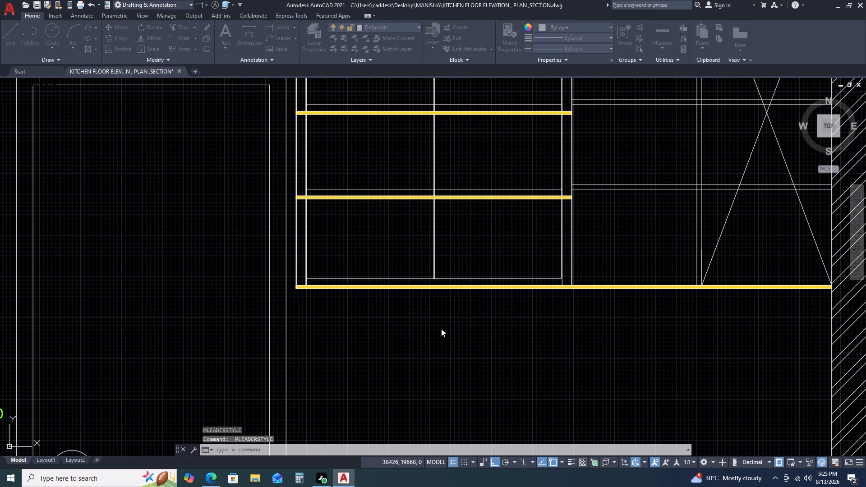
pyautogui.click(509, 228)
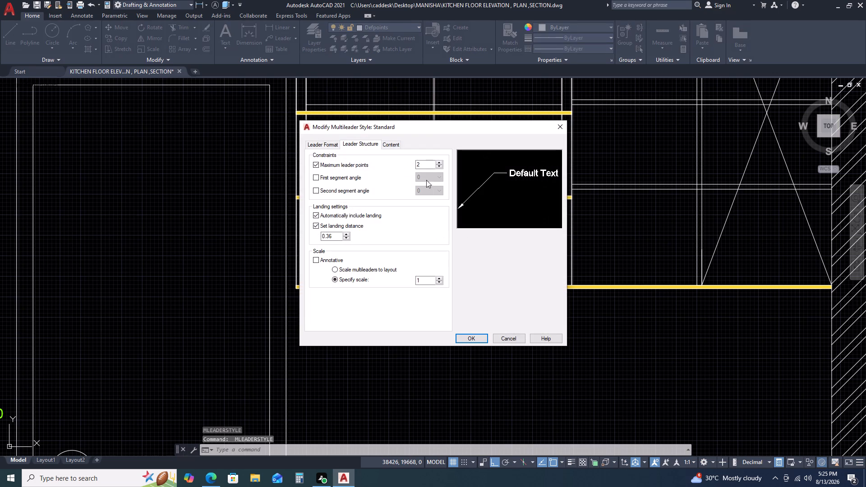
pyautogui.click(421, 158)
pyautogui.click(420, 164)
pyautogui.press('BackSpace')
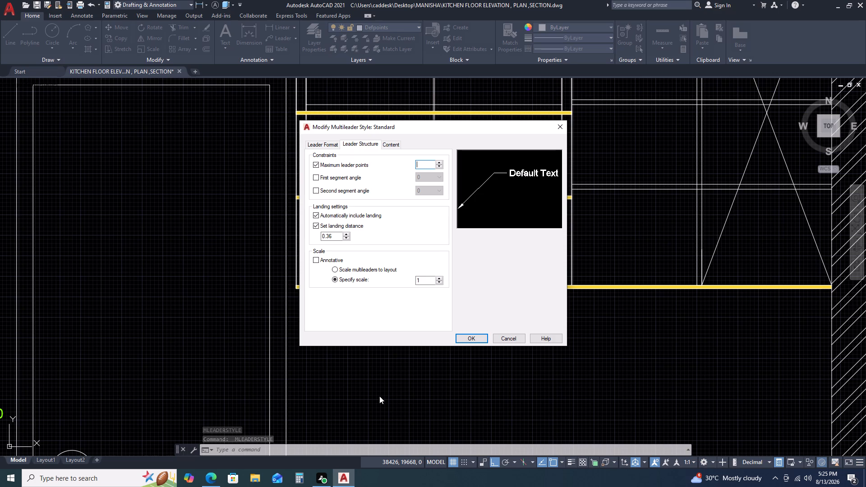
pyautogui.press('BackSpace')
pyautogui.press('3')
pyautogui.press('Return')
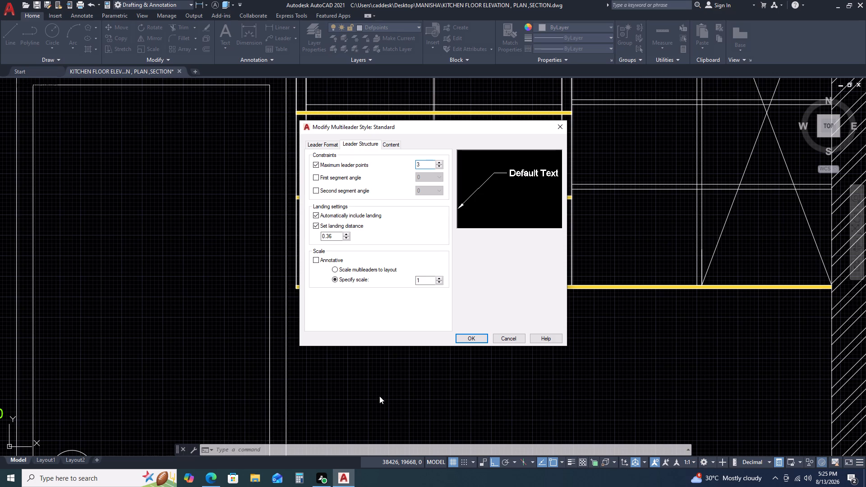
pyautogui.click(478, 338)
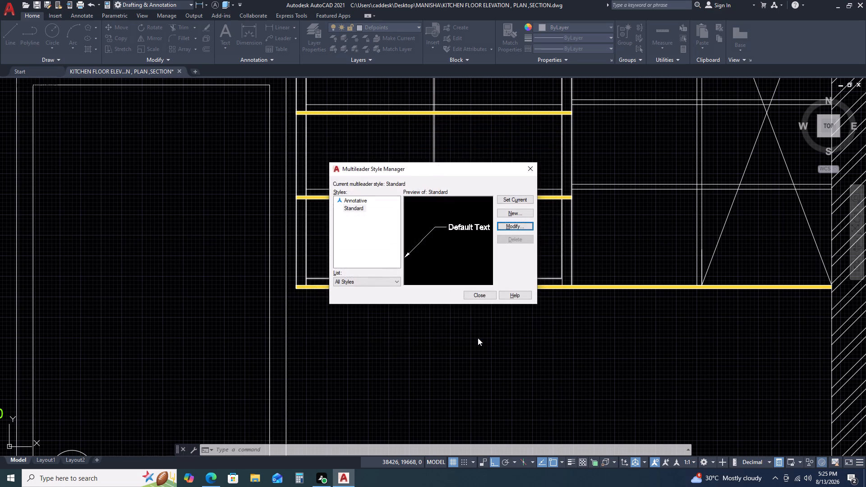
pyautogui.click(520, 198)
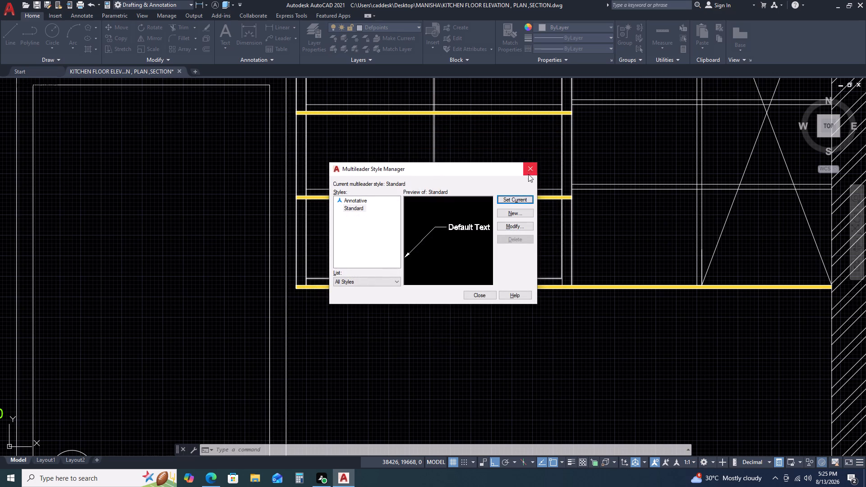
pyautogui.click(529, 169)
# Add a CT multileader to the countertop's top edge near the magenta band's corner-unit end, about 148 across and 134 down.
pyautogui.doubleClick(287, 41)
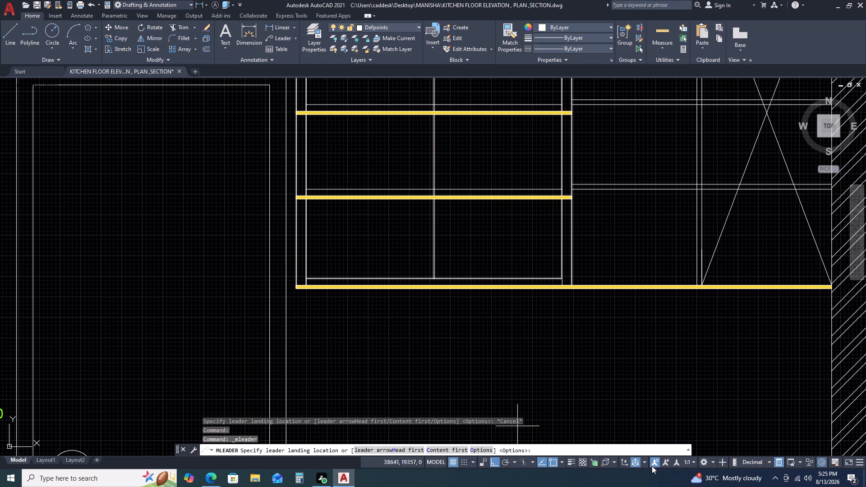
pyautogui.scroll(-2, 643, 472)
pyautogui.moveTo(766, 365); pyautogui.dragTo(630, 383, button='middle')
pyautogui.moveTo(556, 383); pyautogui.dragTo(532, 383, button='middle')
pyautogui.scroll(-3, 543, 366)
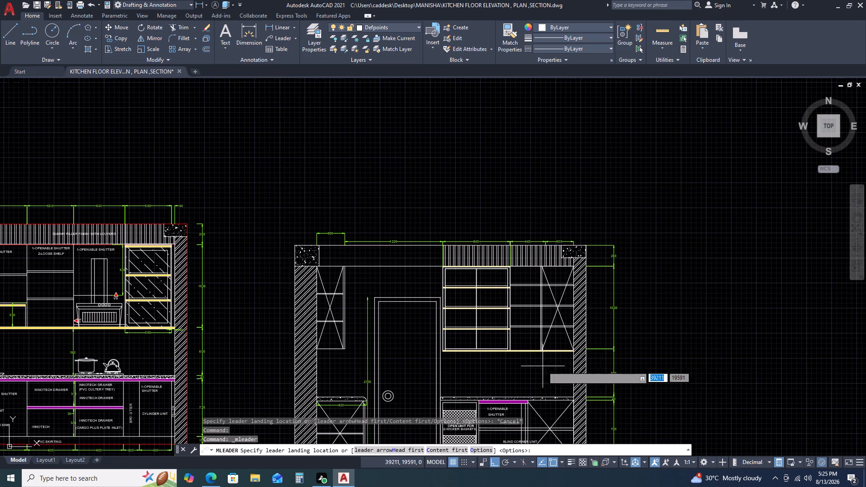
pyautogui.moveTo(526, 407); pyautogui.dragTo(540, 342, button='middle')
pyautogui.middleClick(541, 339)
pyautogui.scroll(2, 536, 345)
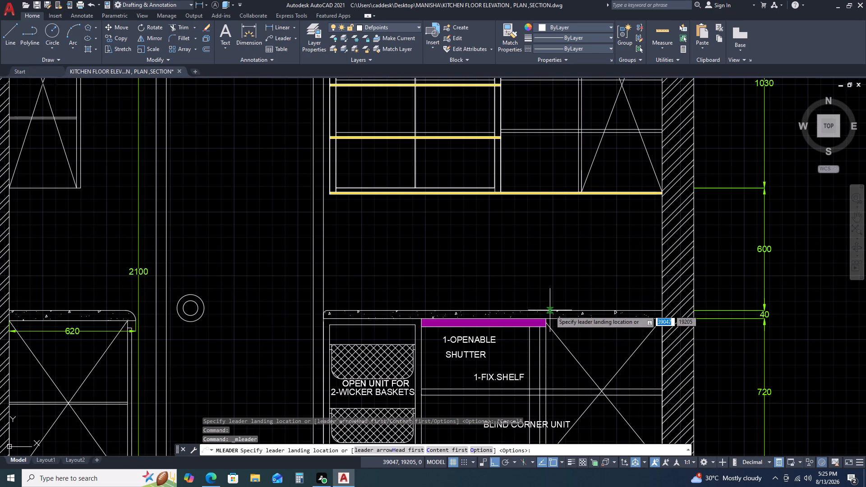
pyautogui.click(576, 283)
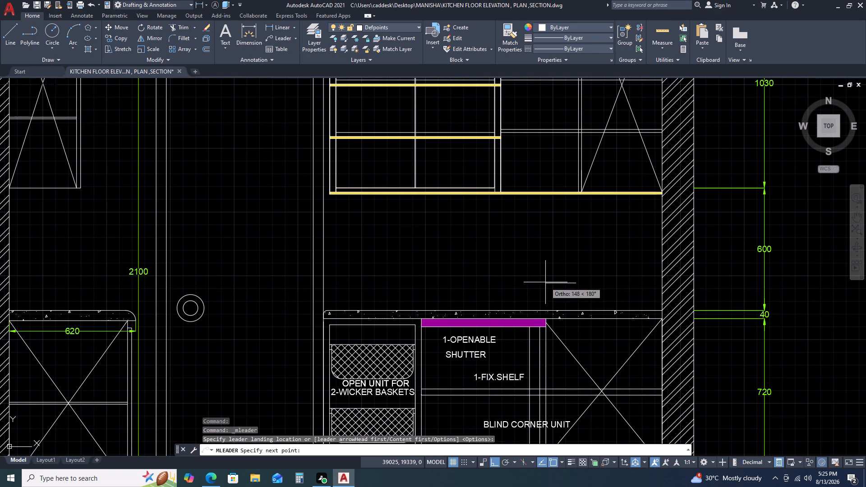
pyautogui.click(545, 282)
pyautogui.scroll(3, 545, 321)
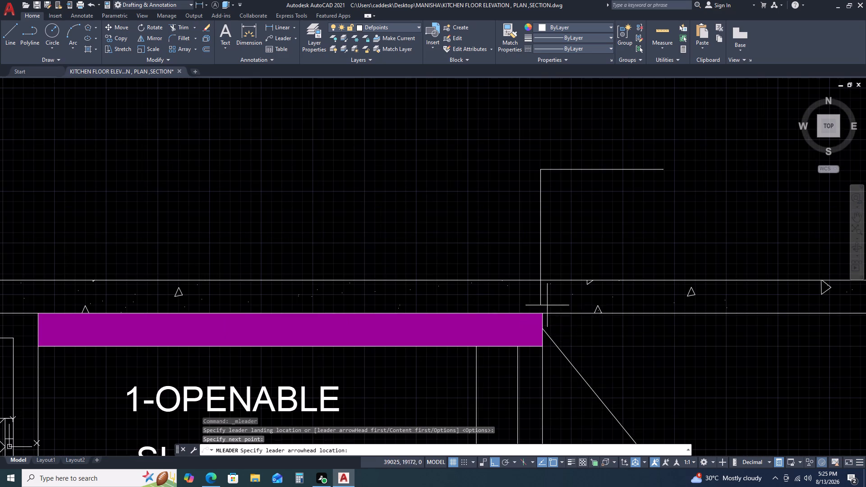
pyautogui.click(541, 280)
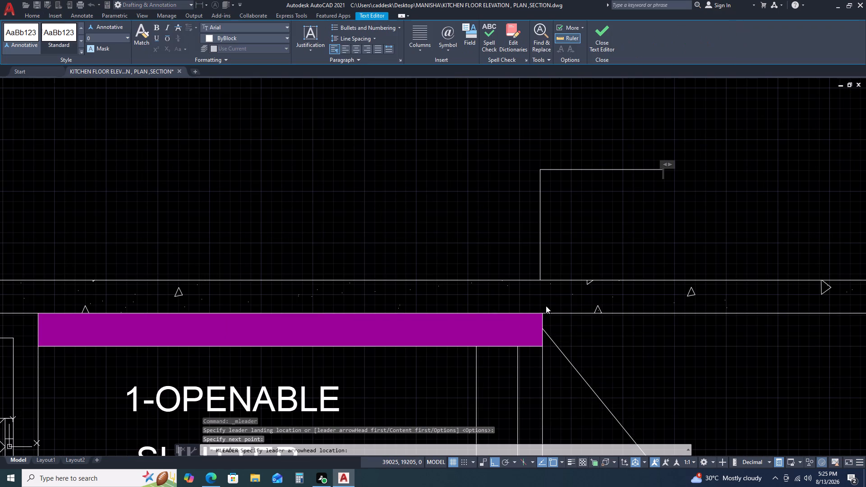
pyautogui.press('c')
pyautogui.press('t')
pyautogui.click(474, 241)
pyautogui.press('Escape')
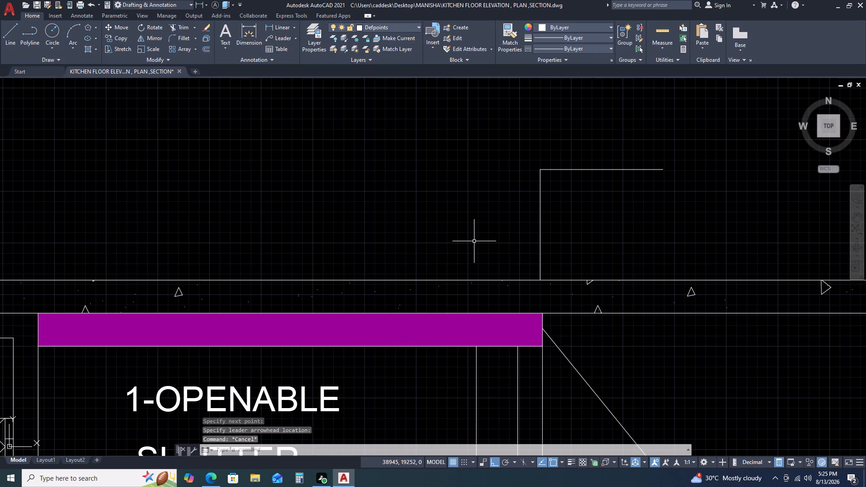
# Set the new CT multileader's arrowhead size to 20.
pyautogui.moveTo(573, 213); pyautogui.dragTo(563, 210)
pyautogui.click(517, 191)
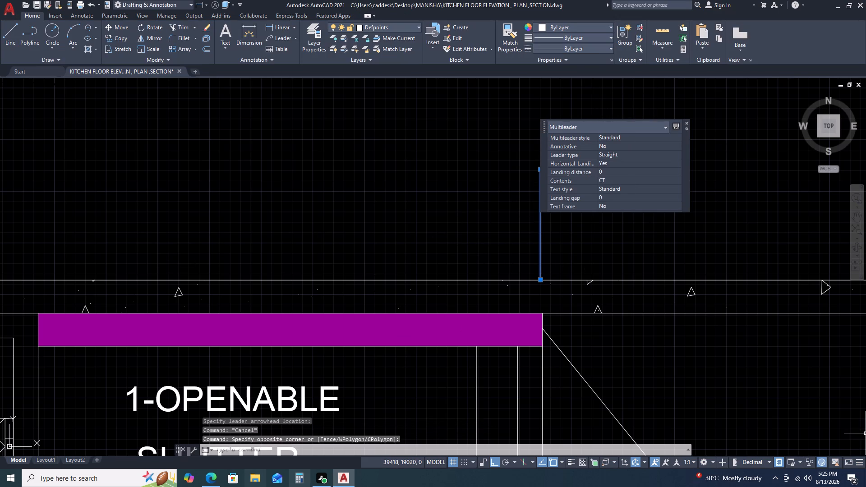
pyautogui.click(610, 62)
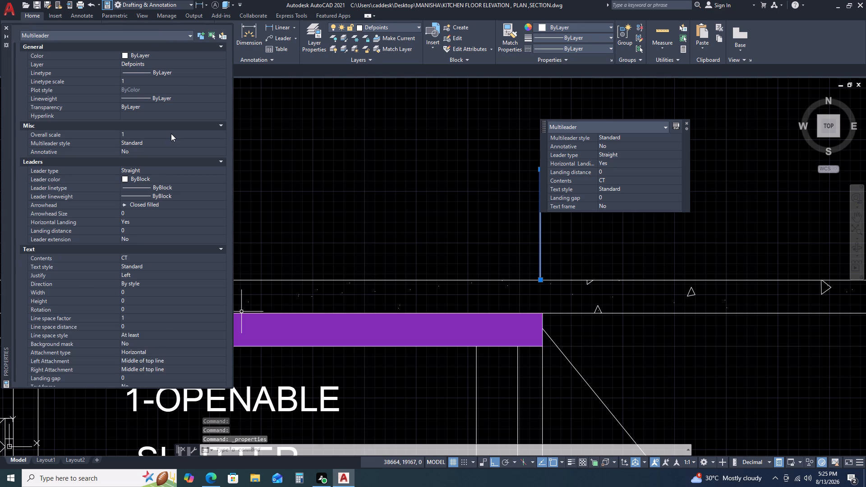
pyautogui.click(151, 210)
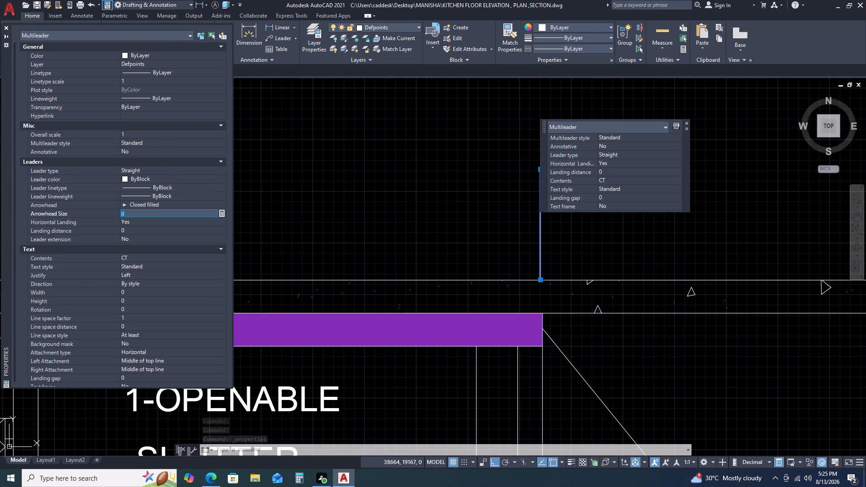
pyautogui.write('20')
pyautogui.press('Return')
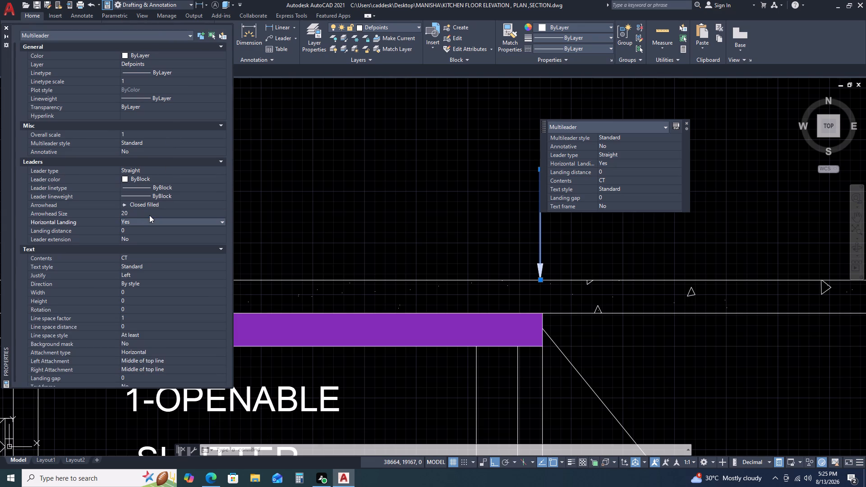
# Set the CT multileader's text height to 50 and deselect it.
pyautogui.scroll(-6, 117, 276)
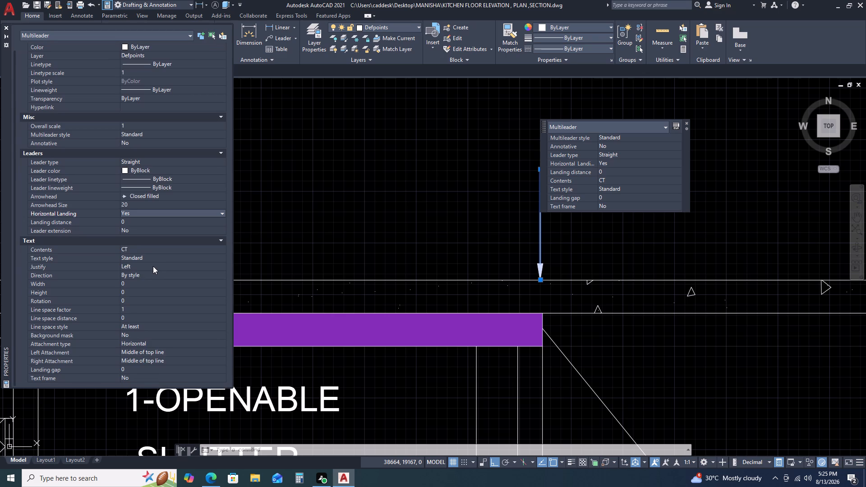
pyautogui.scroll(-7, 153, 266)
pyautogui.click(130, 296)
pyautogui.click(134, 294)
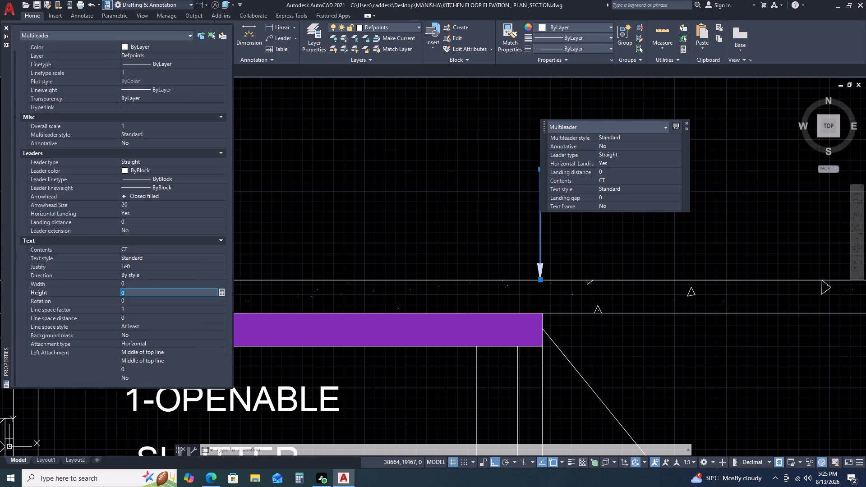
pyautogui.write('50')
pyautogui.press('.')
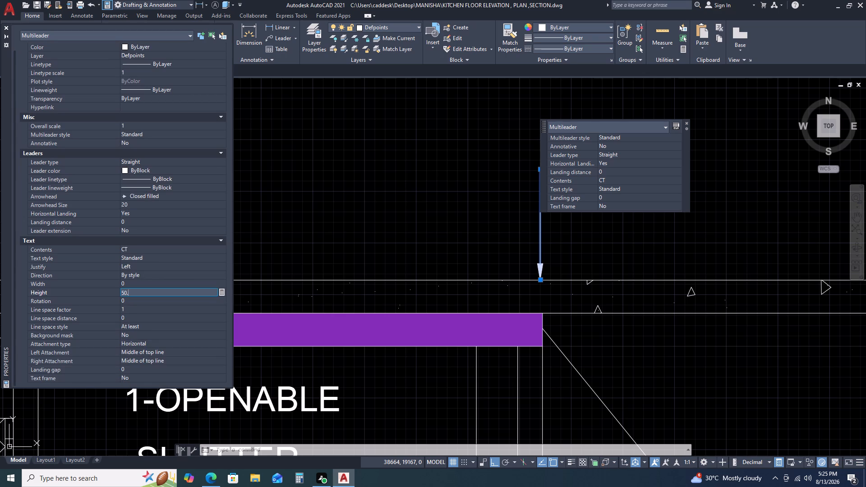
pyautogui.press('Return')
pyautogui.press('Return')
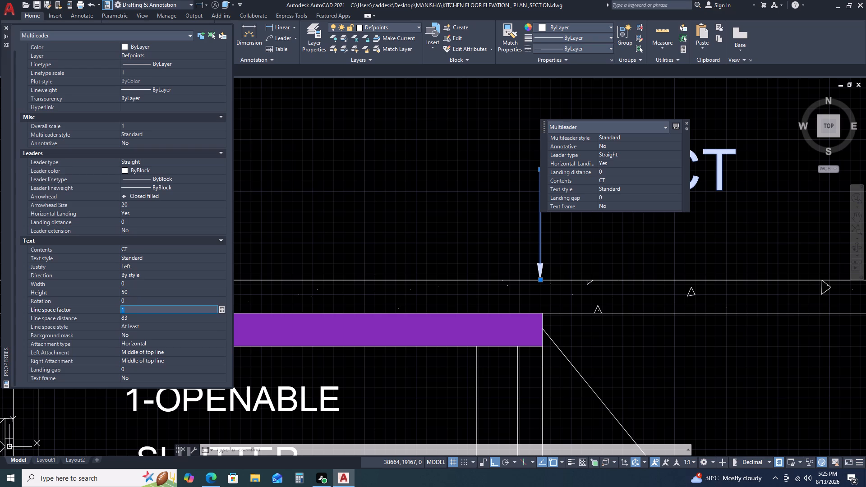
pyautogui.click(7, 30)
pyautogui.press('Escape')
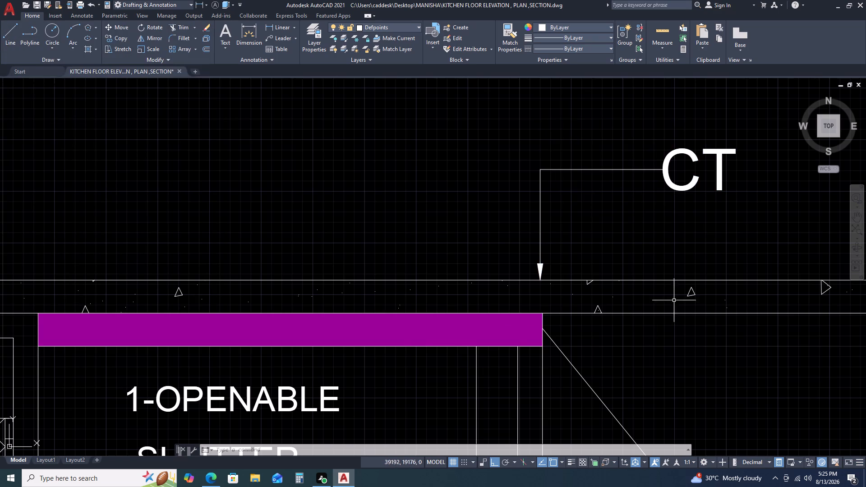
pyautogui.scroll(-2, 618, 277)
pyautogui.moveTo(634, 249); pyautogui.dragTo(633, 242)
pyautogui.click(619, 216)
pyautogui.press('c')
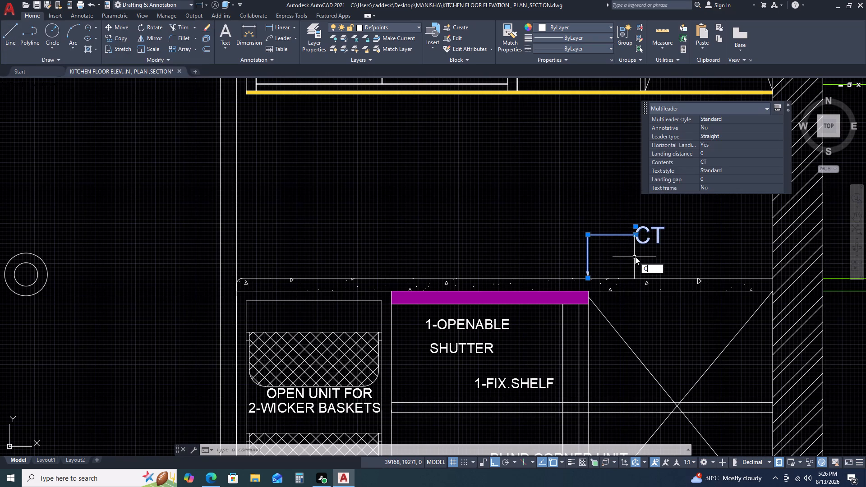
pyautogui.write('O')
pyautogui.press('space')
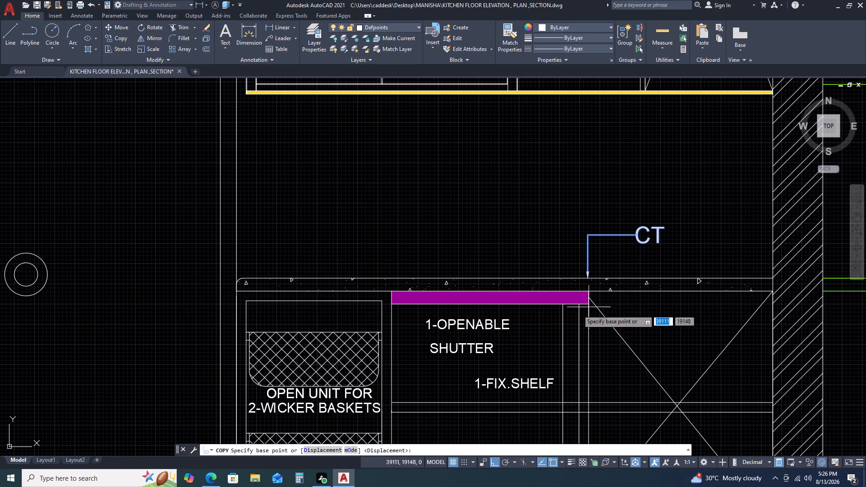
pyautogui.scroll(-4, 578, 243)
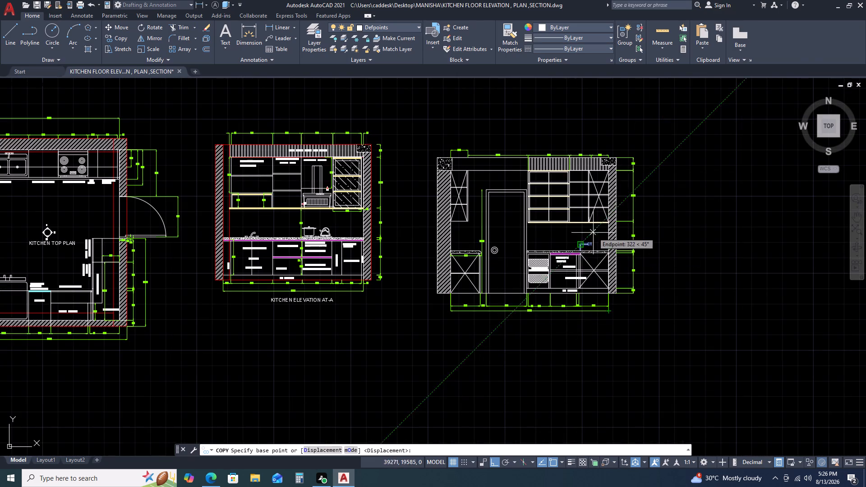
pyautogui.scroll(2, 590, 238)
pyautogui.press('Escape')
# Copy the OPEN UNIT FOR text from the wicker basket unit onto the door panel in the section, above the round handle.
pyautogui.scroll(-3, 444, 266)
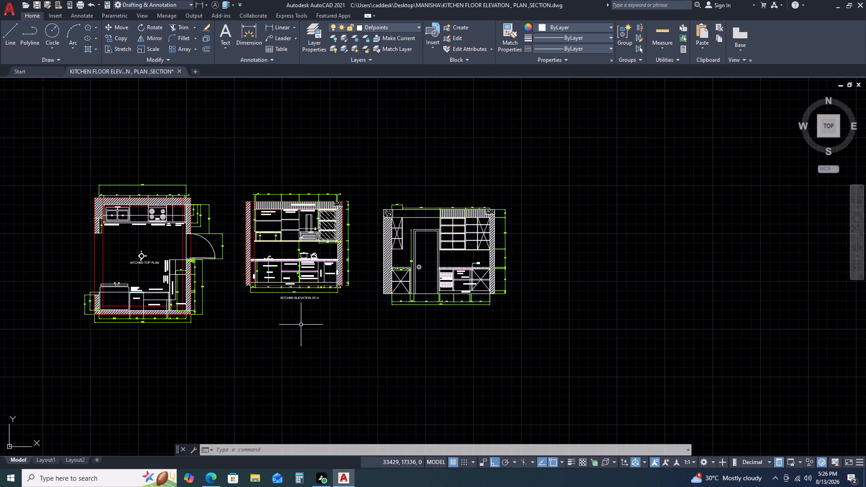
pyautogui.moveTo(317, 327); pyautogui.dragTo(377, 310, button='middle')
pyautogui.moveTo(448, 289); pyautogui.dragTo(468, 283, button='middle')
pyautogui.middleClick(468, 283)
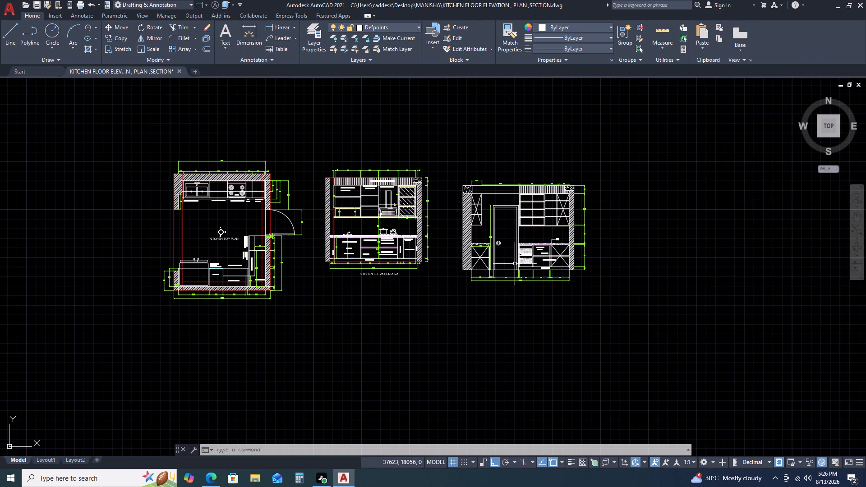
pyautogui.scroll(5, 518, 248)
pyautogui.click(597, 346)
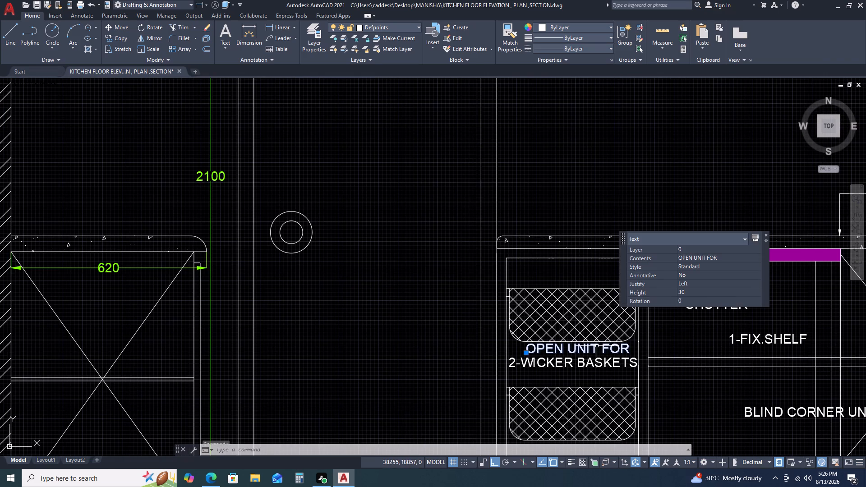
pyautogui.press('c')
pyautogui.write('O')
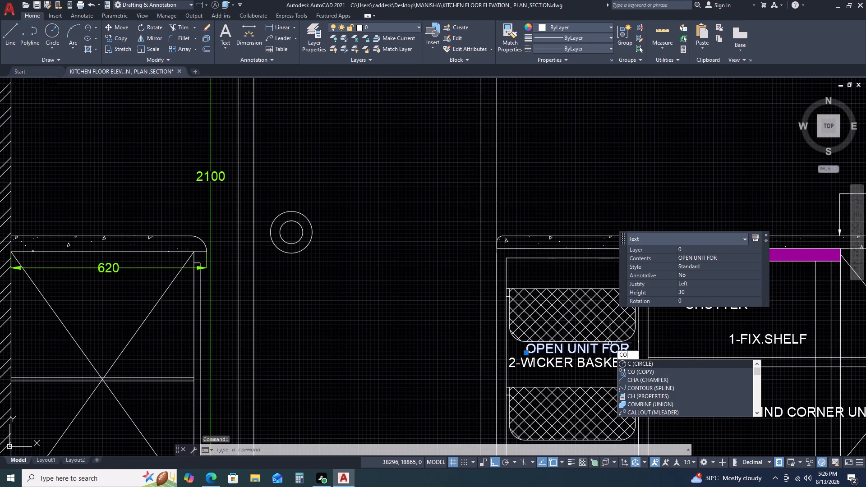
pyautogui.press('space')
pyautogui.moveTo(497, 349); pyautogui.dragTo(372, 278)
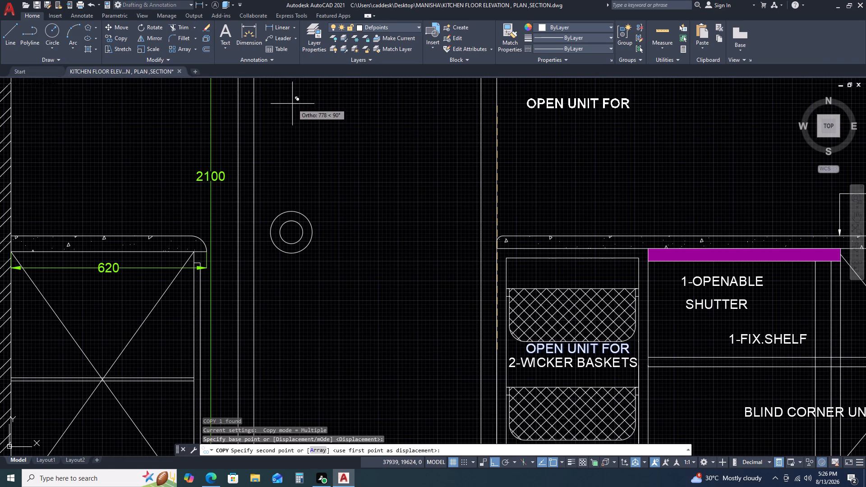
pyautogui.press('F8')
pyautogui.scroll(-1, 302, 130)
pyautogui.click(280, 105)
pyautogui.moveTo(289, 135); pyautogui.dragTo(314, 292, button='middle')
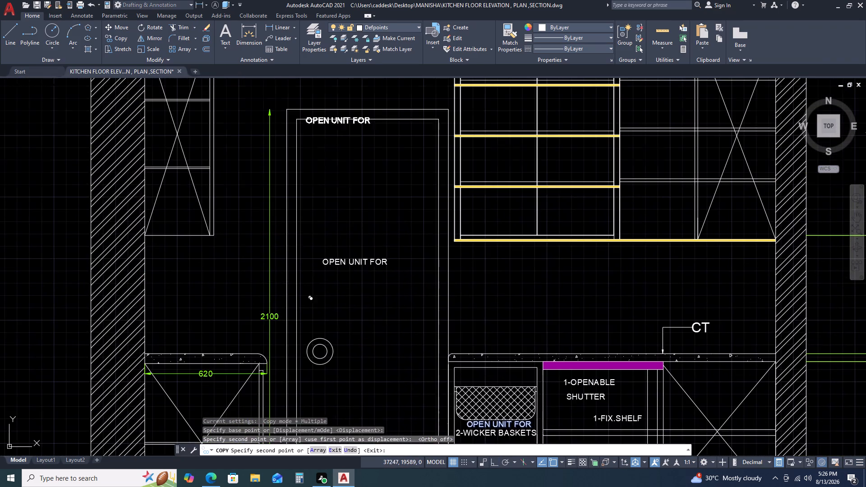
pyautogui.press('Escape')
# Change the copied text on the door panel to UNITY DOOR and finish the text editing.
pyautogui.doubleClick(338, 259)
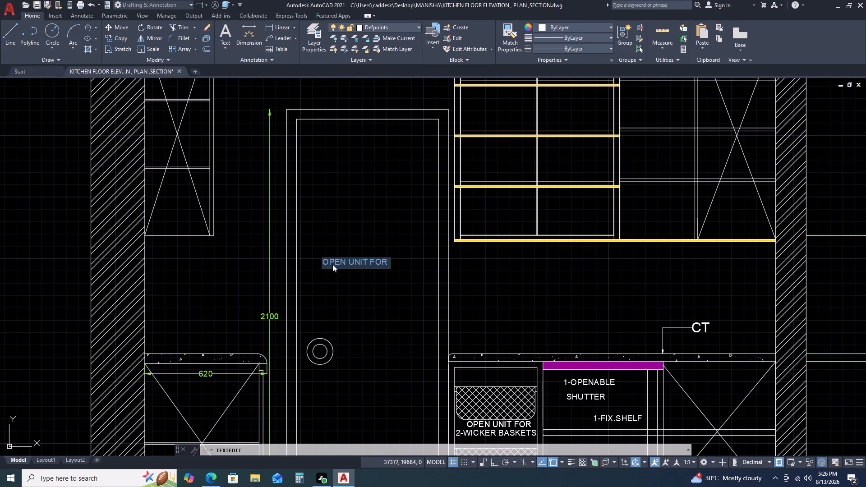
pyautogui.write('UNITY')
pyautogui.press('space')
pyautogui.press('d')
pyautogui.write('OOR')
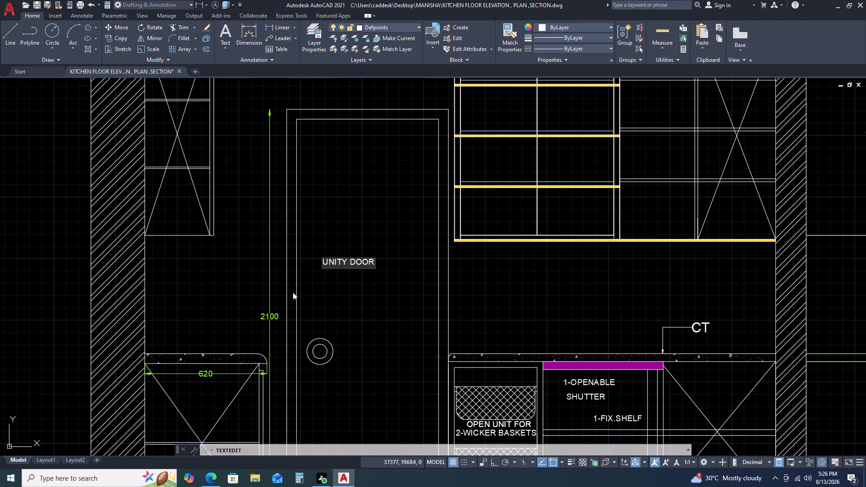
pyautogui.click(325, 304)
pyautogui.press('Escape')
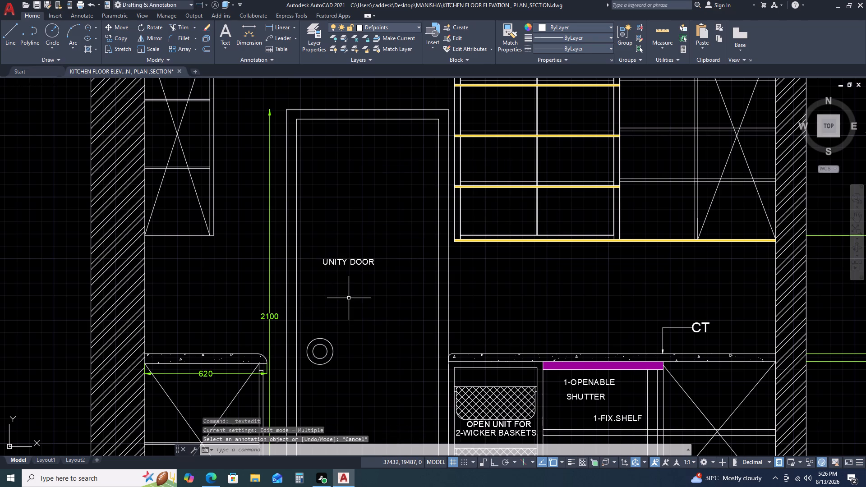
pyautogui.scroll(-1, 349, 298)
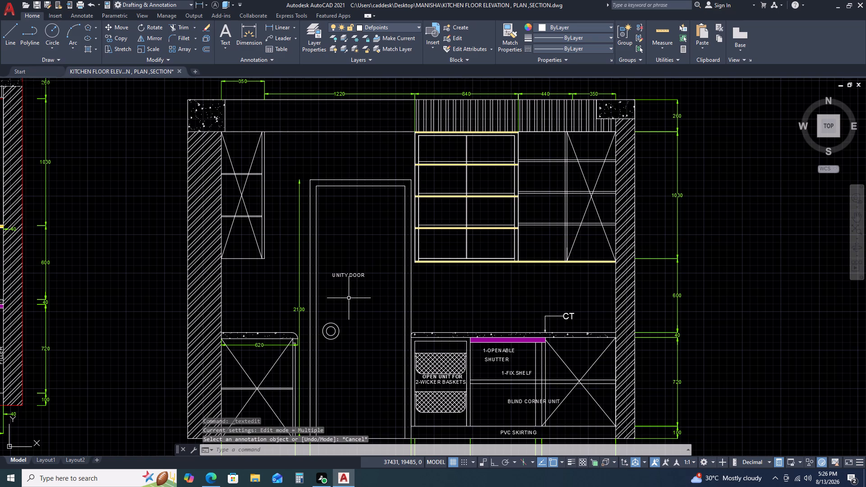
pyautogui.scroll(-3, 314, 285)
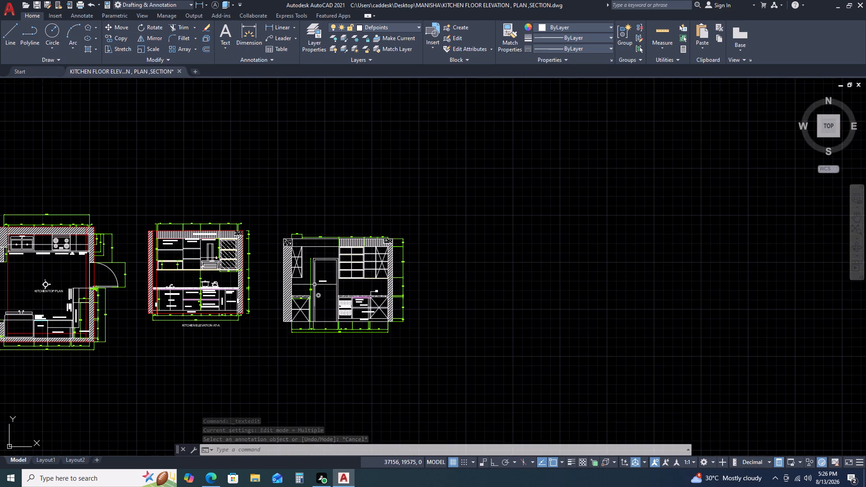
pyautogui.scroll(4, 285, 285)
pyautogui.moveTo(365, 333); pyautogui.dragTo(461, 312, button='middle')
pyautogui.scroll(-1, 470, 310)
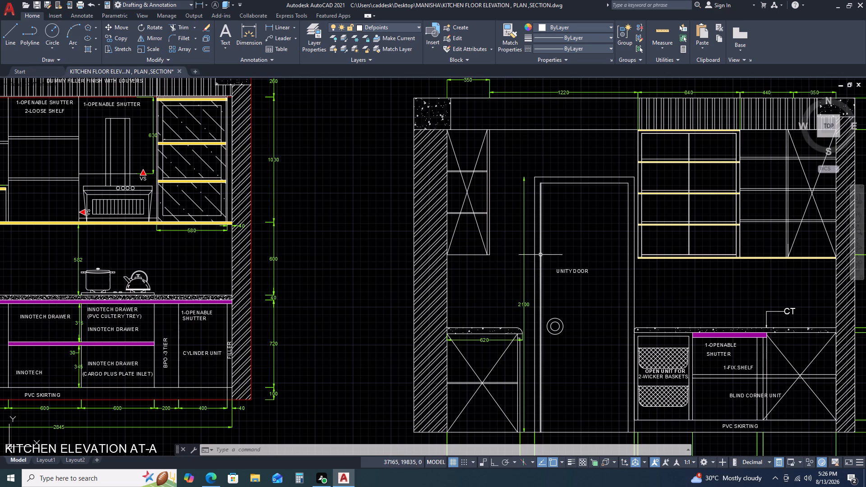
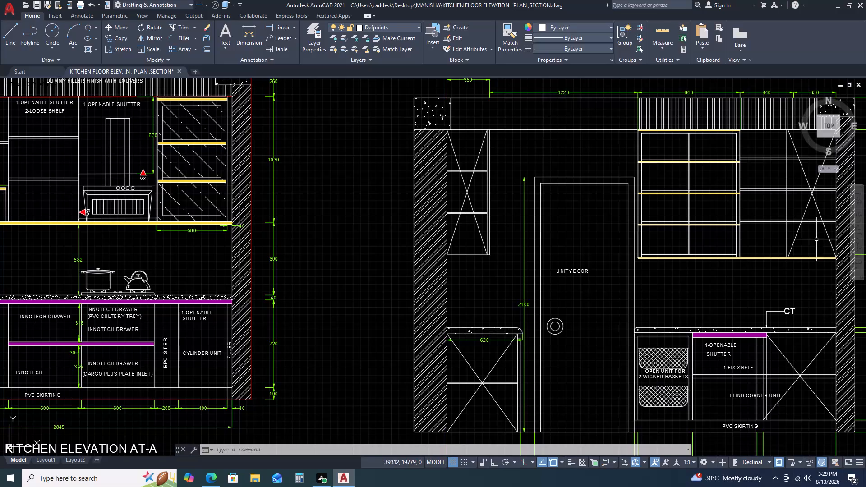
# Examine the elevation with the unity door, its base units and dimensions, alongside the kitchen top plan and Kitchen Elevation AT-A.
pyautogui.scroll(-1, 353, 460)
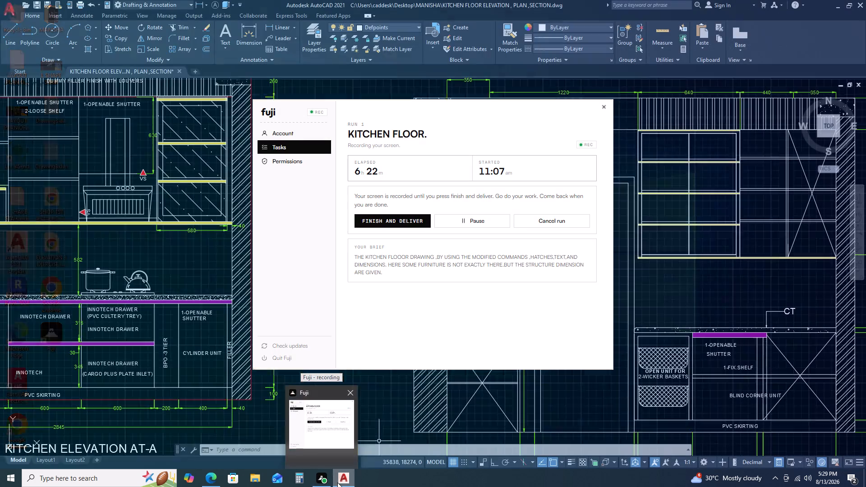
pyautogui.scroll(-3, 468, 264)
pyautogui.moveTo(541, 313); pyautogui.dragTo(515, 261, button='middle')
pyautogui.scroll(3, 511, 248)
pyautogui.moveTo(367, 311); pyautogui.dragTo(392, 276, button='middle')
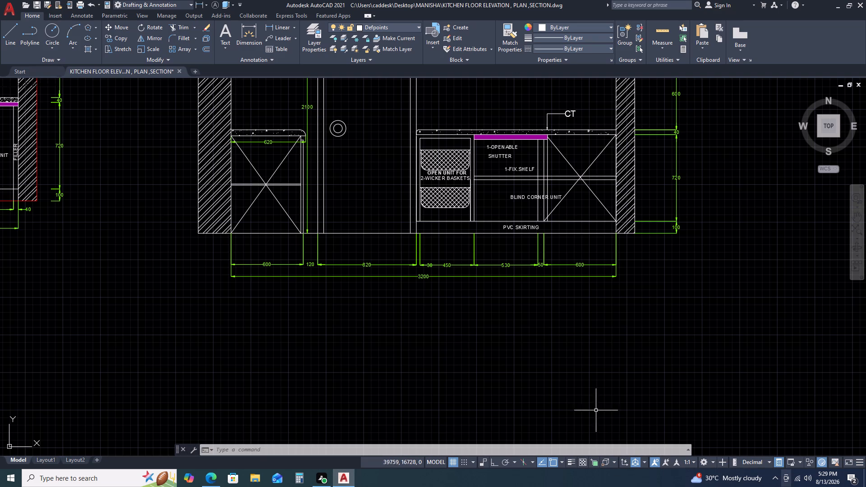
pyautogui.scroll(-2, 548, 387)
pyautogui.scroll(2, 465, 294)
pyautogui.moveTo(476, 300); pyautogui.dragTo(488, 342, button='middle')
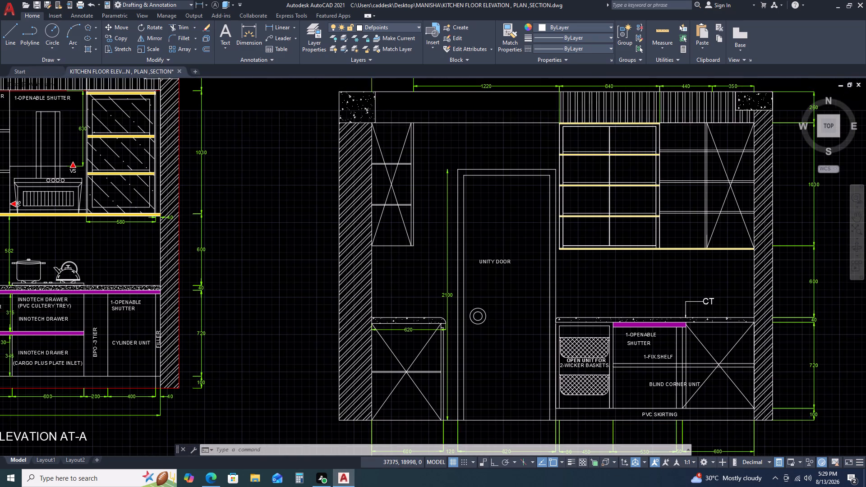
pyautogui.scroll(-2, 709, 331)
pyautogui.moveTo(729, 397); pyautogui.dragTo(637, 299, button='middle')
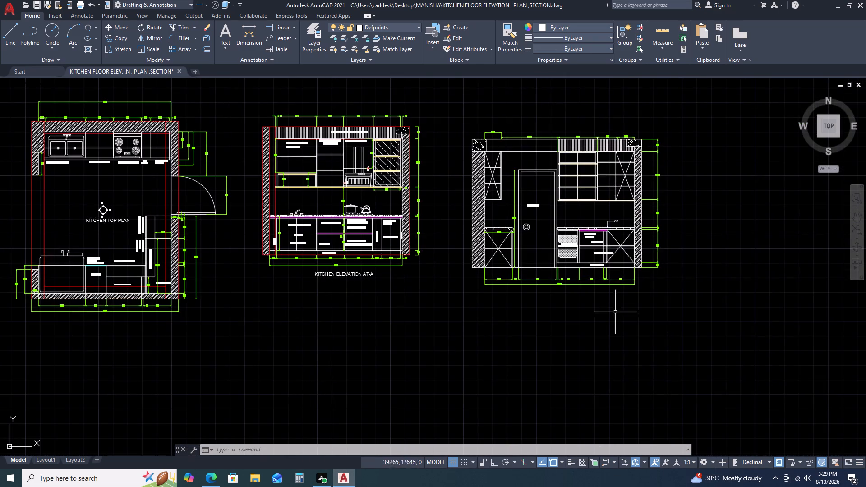
pyautogui.scroll(2, 559, 269)
pyautogui.moveTo(659, 292); pyautogui.dragTo(557, 296, button='middle')
pyautogui.moveTo(531, 297); pyautogui.dragTo(523, 297, button='middle')
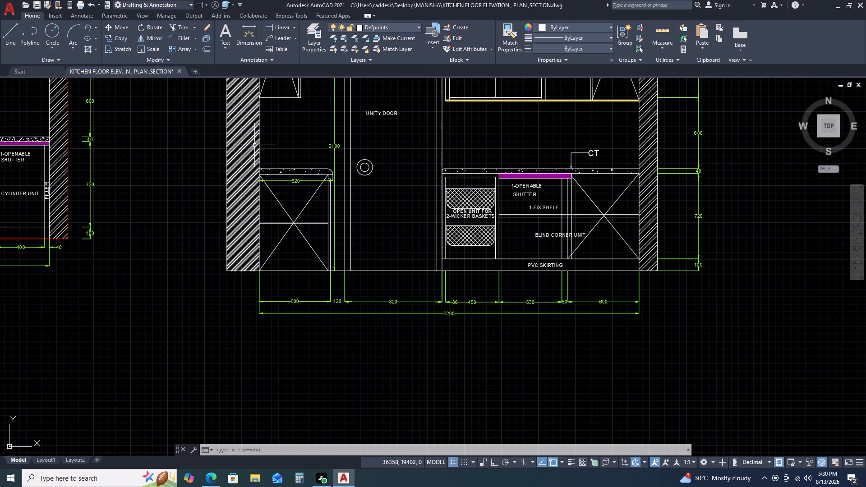
pyautogui.scroll(3, 436, 292)
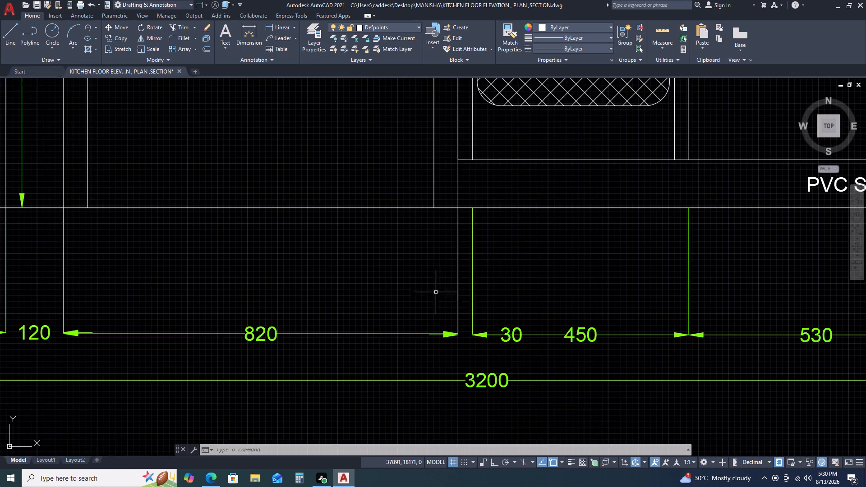
pyautogui.scroll(-2, 500, 321)
pyautogui.moveTo(629, 348); pyautogui.dragTo(518, 351, button='middle')
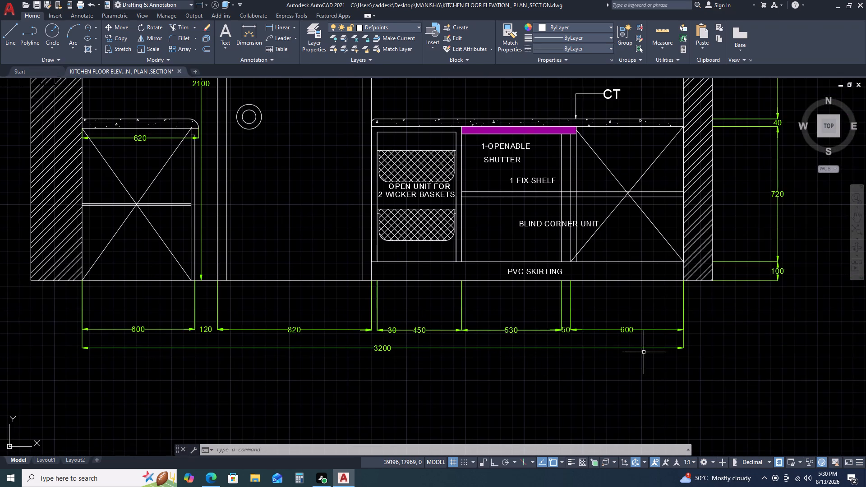
pyautogui.scroll(-2, 647, 352)
pyautogui.moveTo(658, 350); pyautogui.dragTo(606, 376, button='middle')
pyautogui.middleClick(605, 377)
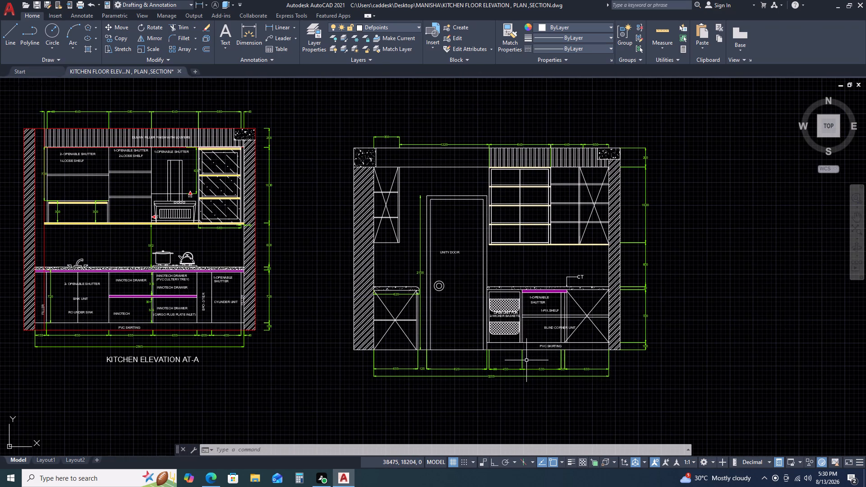
pyautogui.scroll(-1, 486, 380)
pyautogui.moveTo(515, 383); pyautogui.dragTo(511, 304, button='middle')
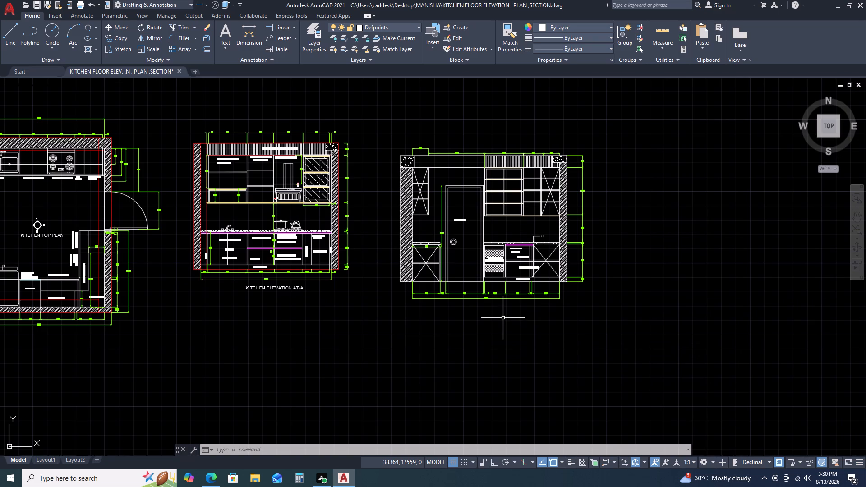
pyautogui.scroll(-1, 573, 295)
pyautogui.moveTo(560, 328); pyautogui.dragTo(567, 301, button='middle')
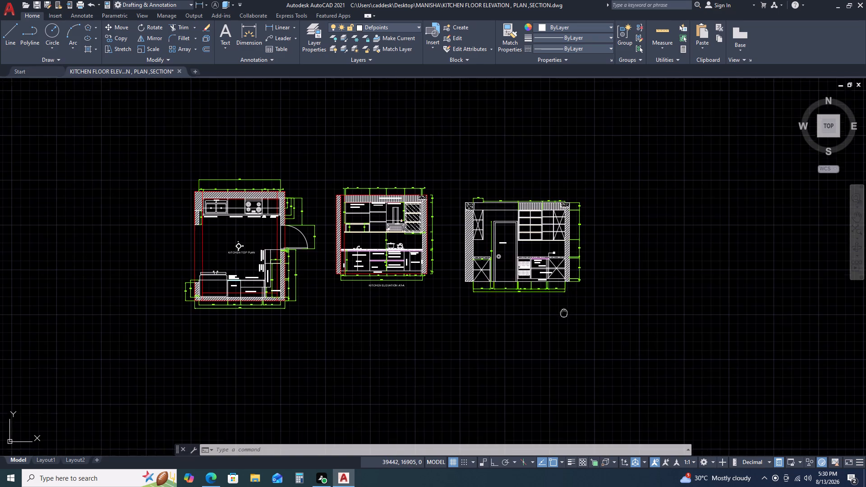
pyautogui.moveTo(567, 301); pyautogui.dragTo(568, 284, button='middle')
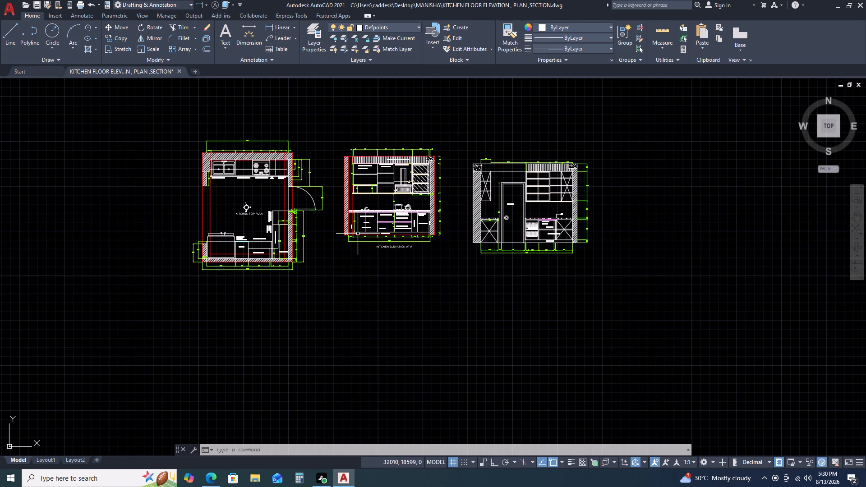
# Copy the "DUMMY FILLER FINISH WITH LOUVERS" text from Kitchen Elevation AT-A onto the louvre band of the unity door elevation.
pyautogui.scroll(1, 456, 232)
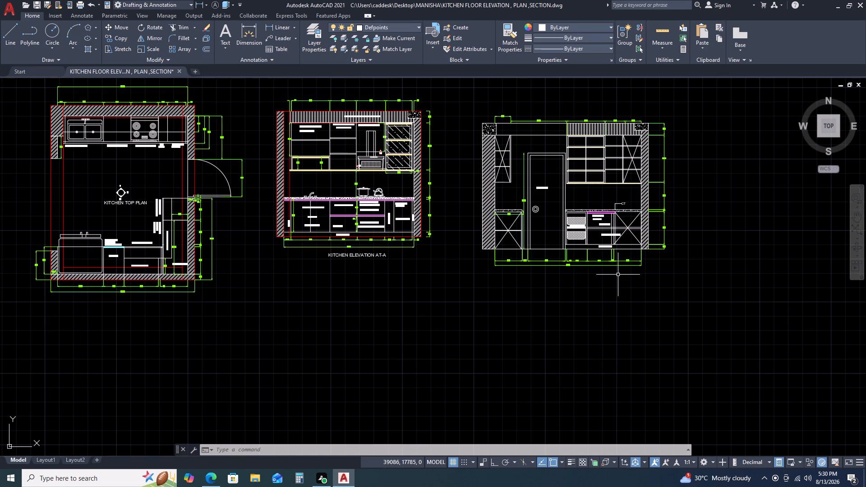
pyautogui.scroll(2, 319, 101)
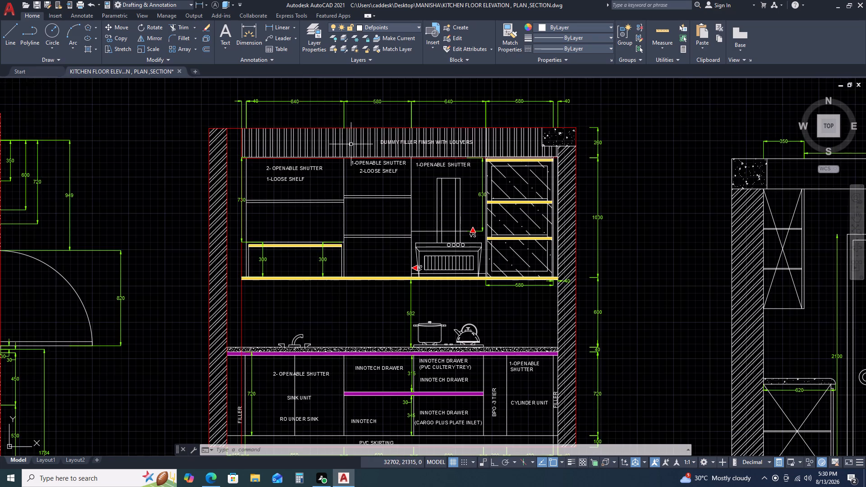
pyautogui.scroll(3, 394, 142)
pyautogui.click(398, 138)
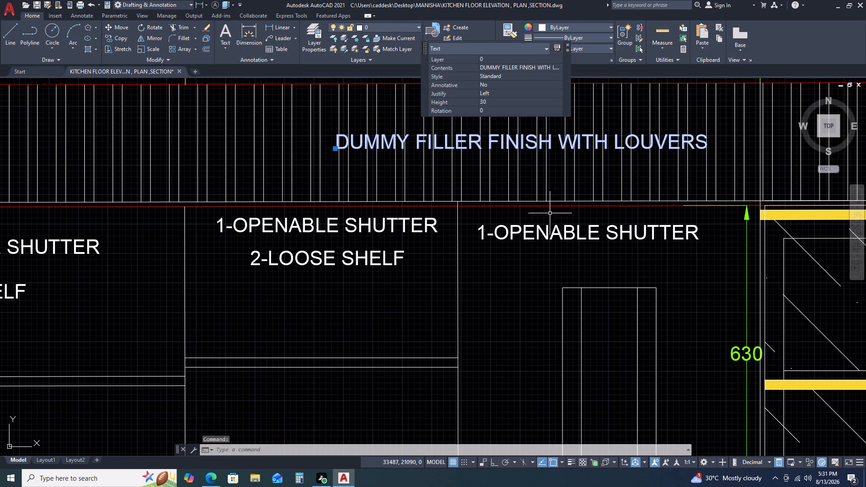
pyautogui.press('c')
pyautogui.press('o')
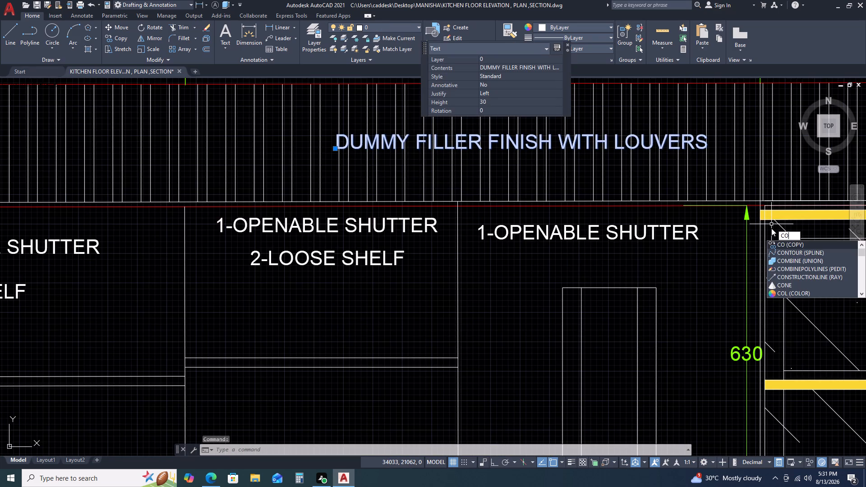
pyautogui.press('space')
pyautogui.click(543, 173)
pyautogui.scroll(-3, 682, 192)
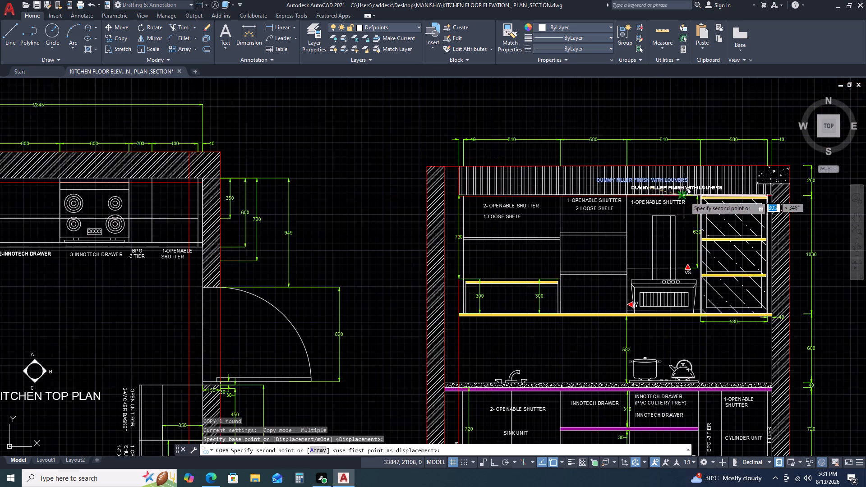
pyautogui.moveTo(661, 209); pyautogui.dragTo(431, 216, button='middle')
pyautogui.moveTo(654, 237); pyautogui.dragTo(292, 243, button='middle')
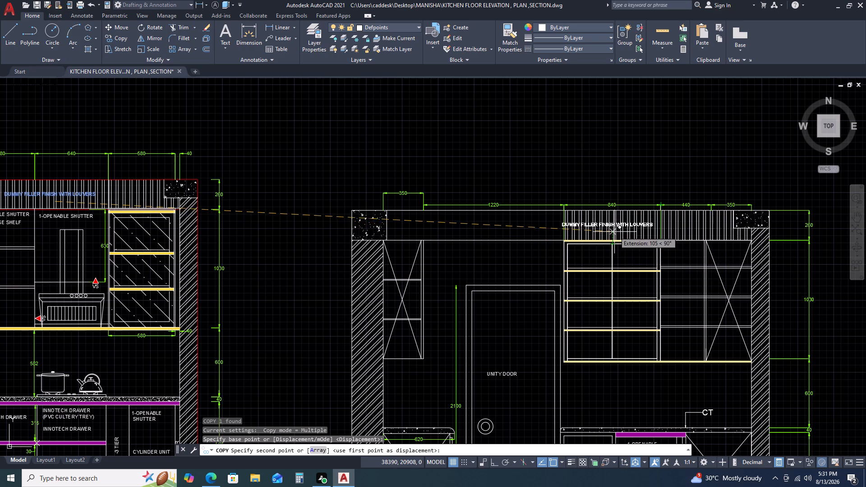
pyautogui.scroll(1, 614, 232)
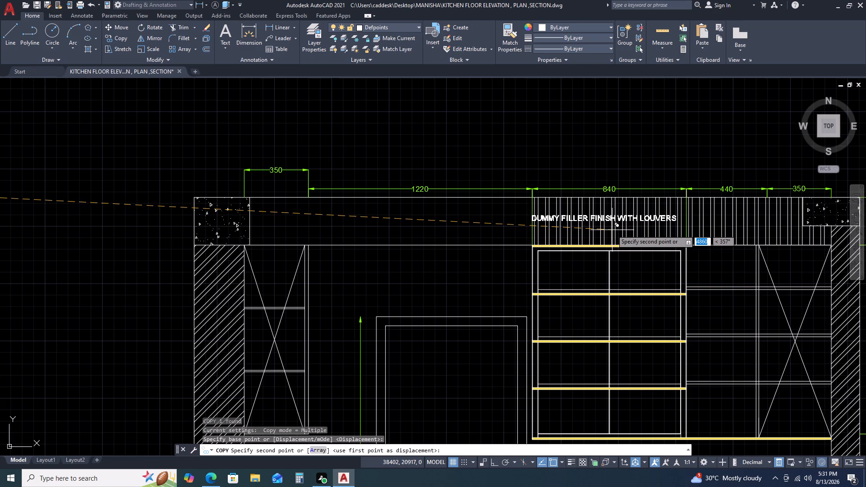
pyautogui.click(678, 228)
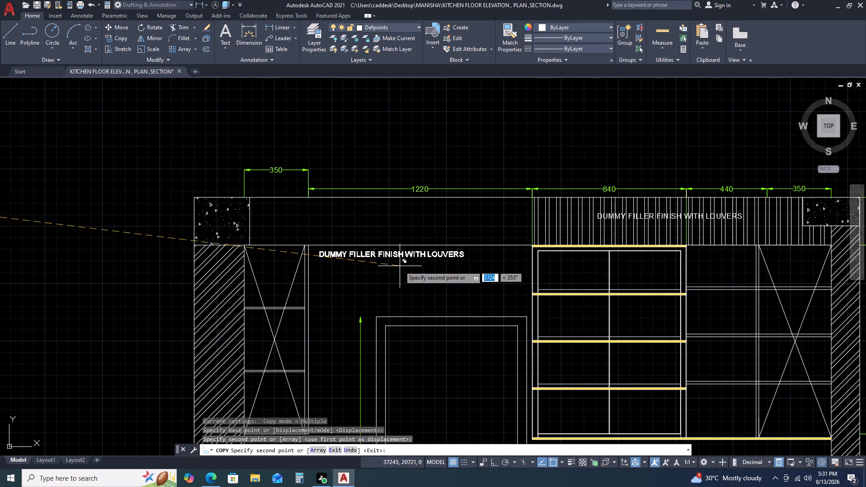
pyautogui.press('Escape')
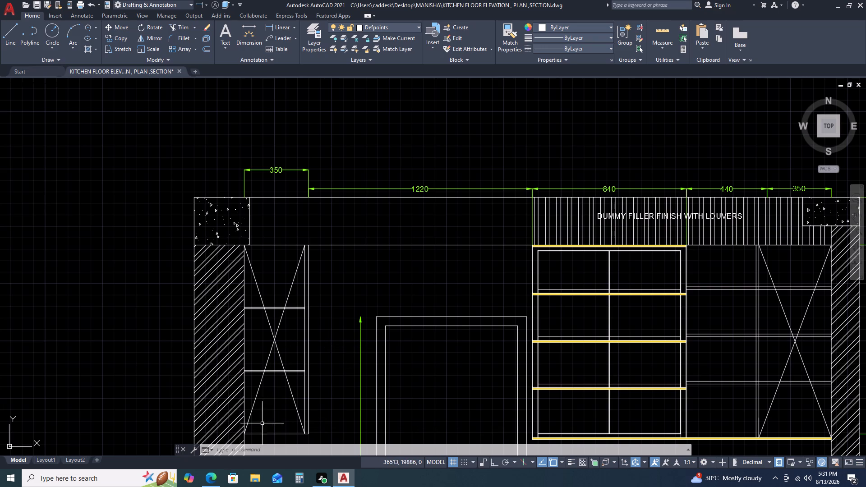
# Copy the "UNITY DOOR" text three times, one below another, into the second compartment of the yellow-shelved wall cabinet.
pyautogui.scroll(2, 682, 214)
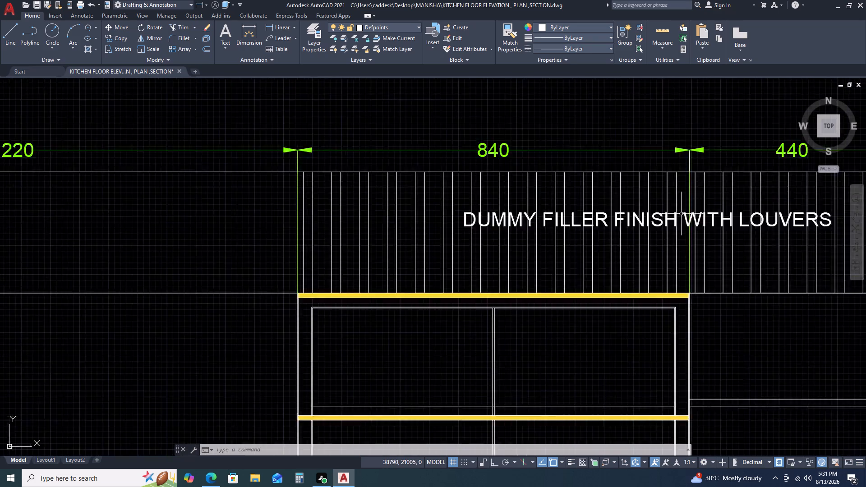
pyautogui.scroll(1, 681, 214)
pyautogui.scroll(-3, 532, 255)
pyautogui.scroll(-1, 516, 313)
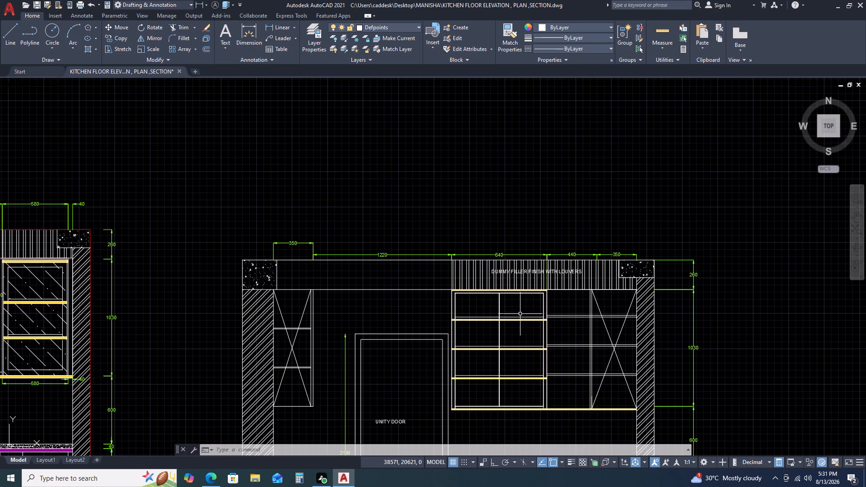
pyautogui.moveTo(567, 341); pyautogui.dragTo(603, 273, button='middle')
pyautogui.moveTo(146, 285); pyautogui.dragTo(346, 271, button='middle')
pyautogui.scroll(-2, 370, 271)
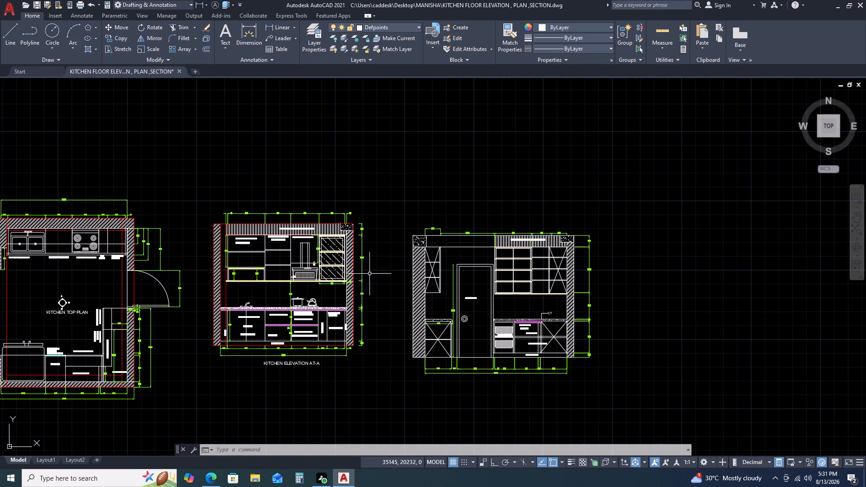
pyautogui.scroll(2, 538, 252)
pyautogui.moveTo(365, 386); pyautogui.dragTo(364, 374)
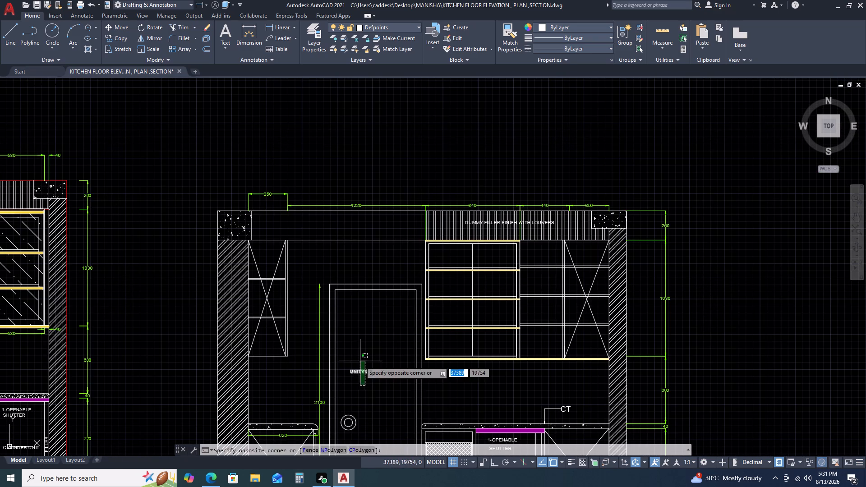
pyautogui.click(355, 356)
pyautogui.press('c')
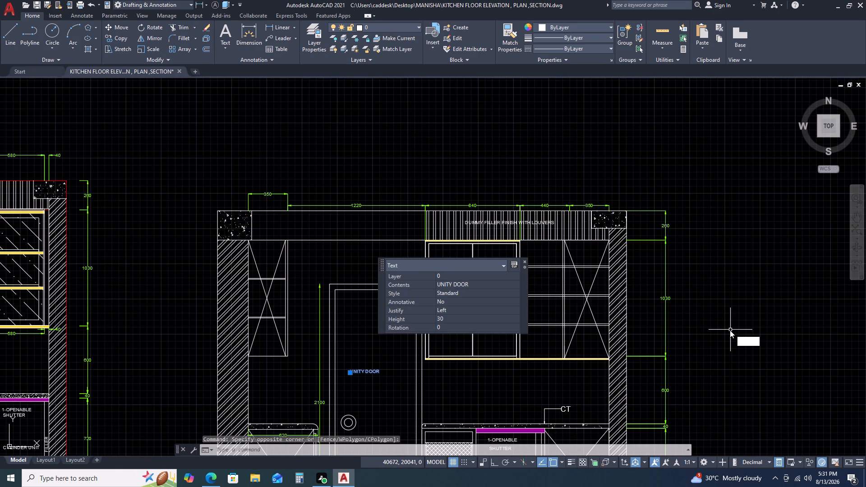
pyautogui.write('O')
pyautogui.press('space')
pyautogui.moveTo(370, 371); pyautogui.dragTo(378, 366)
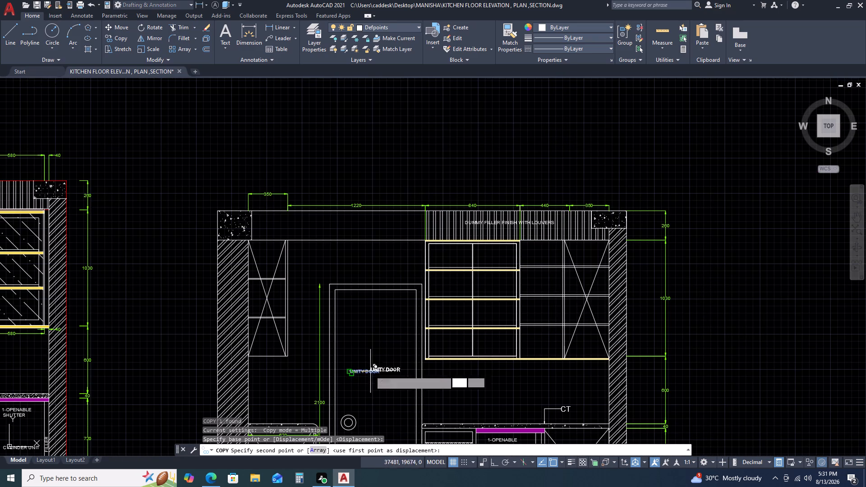
pyautogui.scroll(3, 480, 272)
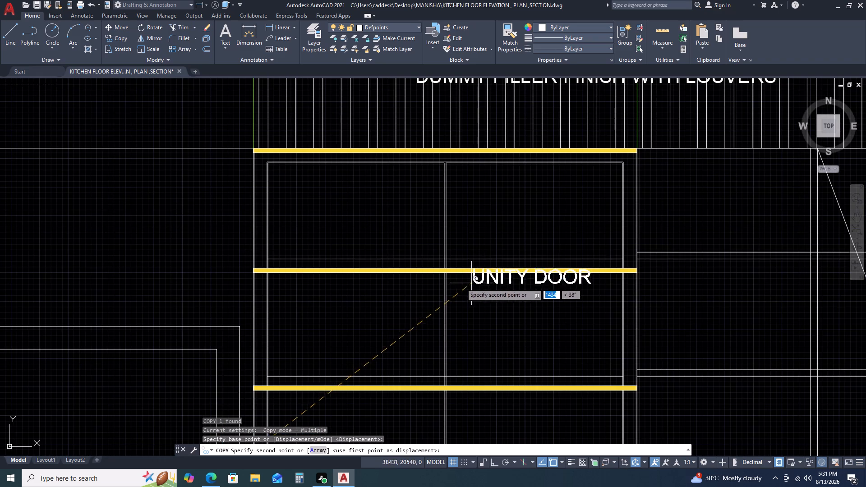
pyautogui.click(339, 295)
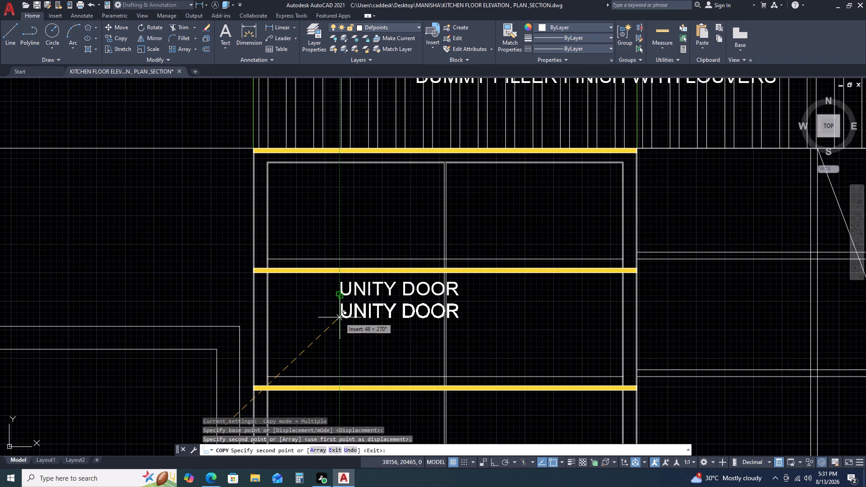
pyautogui.click(361, 322)
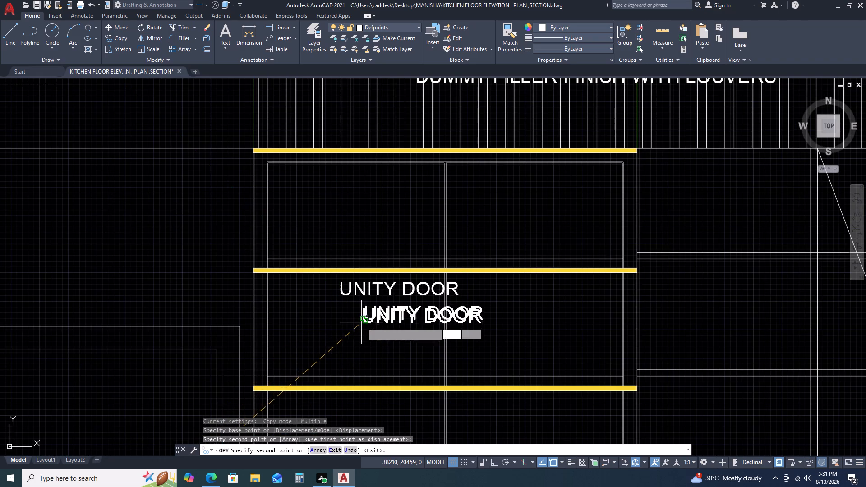
pyautogui.click(358, 351)
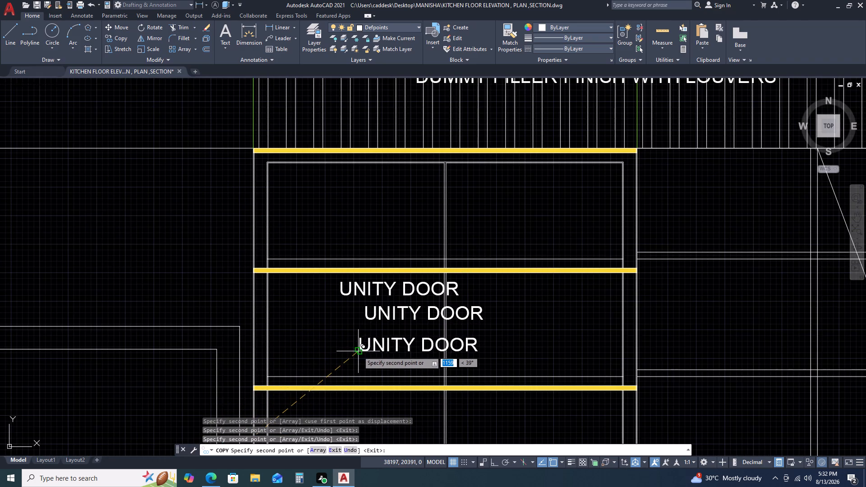
pyautogui.press('Escape')
# Change the topmost of the three "UNITY DOOR" copies in the yellow-shelved wall cabinet to "2- OPENABLE AI. PROFILE".
pyautogui.doubleClick(376, 293)
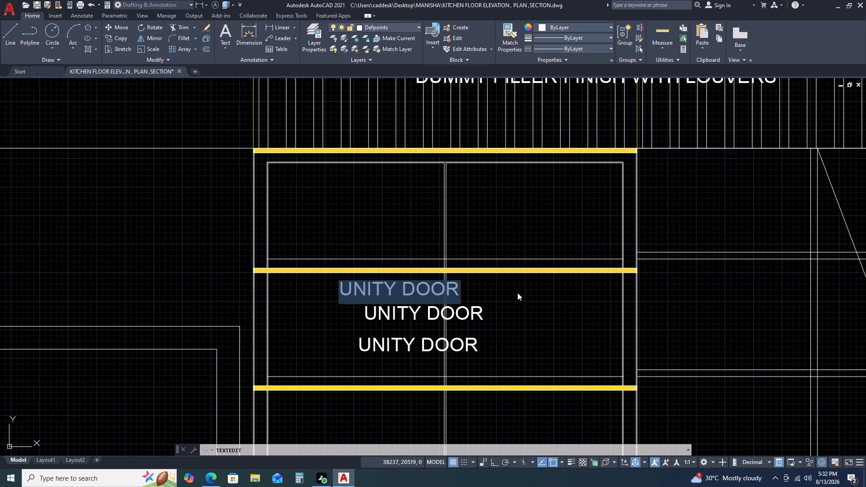
pyautogui.press('2')
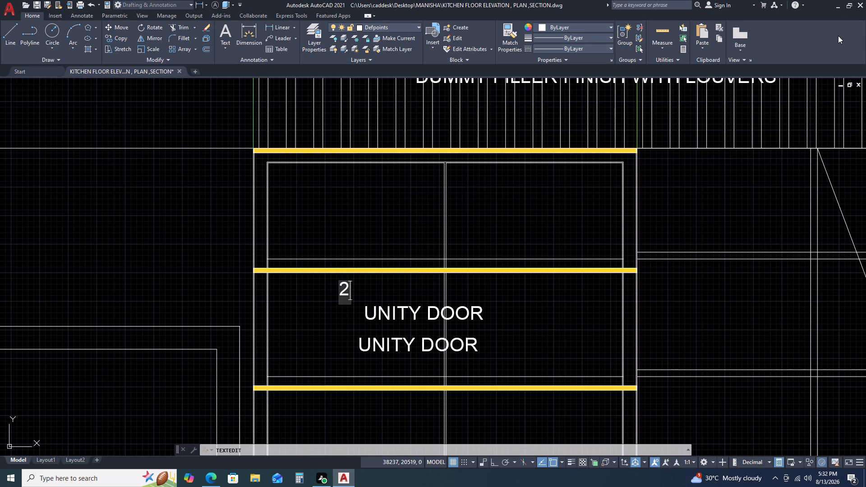
pyautogui.press('-')
pyautogui.press('space')
pyautogui.write('OPEN')
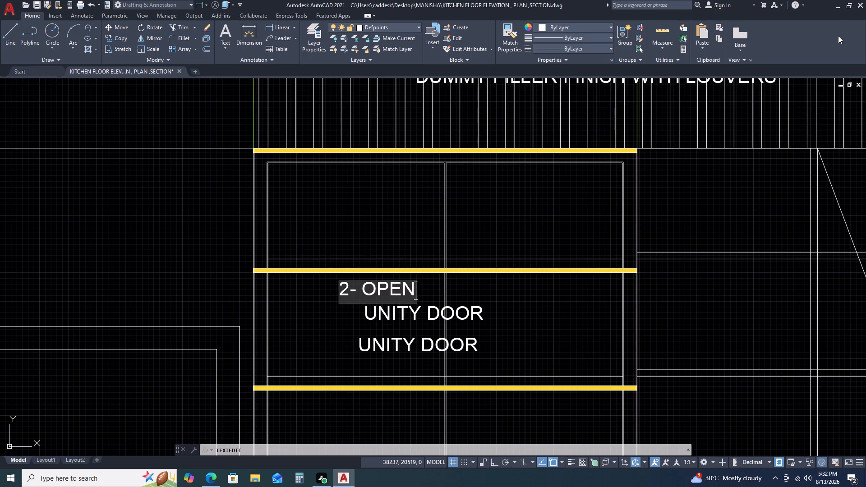
pyautogui.write('ABLE')
pyautogui.press('space')
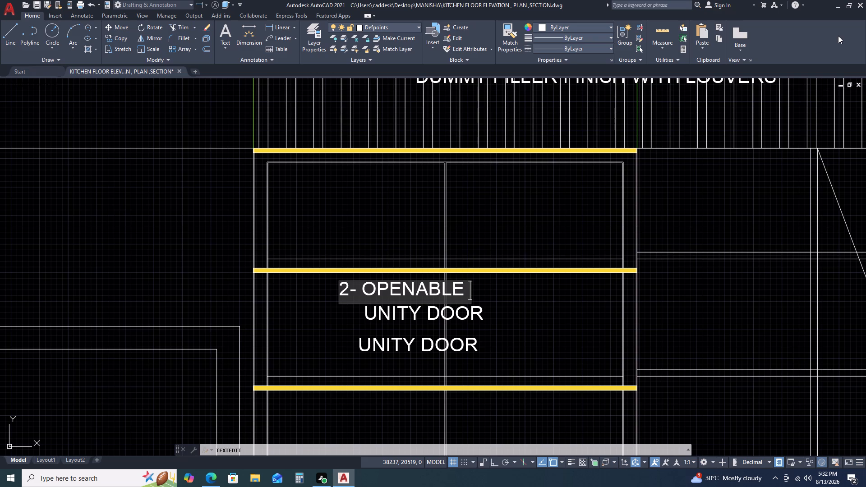
pyautogui.press('a')
pyautogui.press('i')
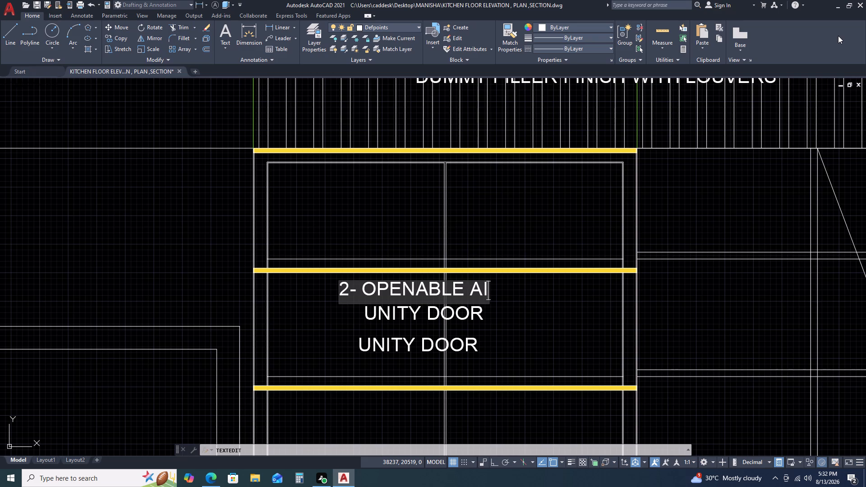
pyautogui.press('.')
pyautogui.press('space')
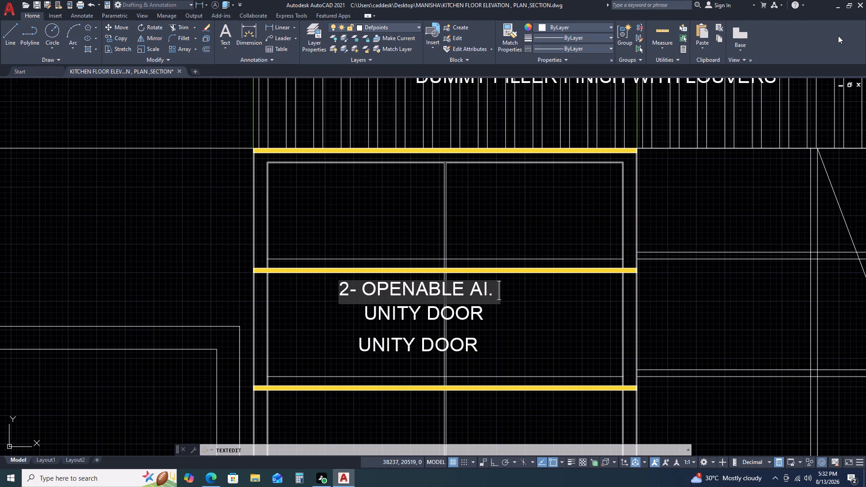
pyautogui.write('PROFILE')
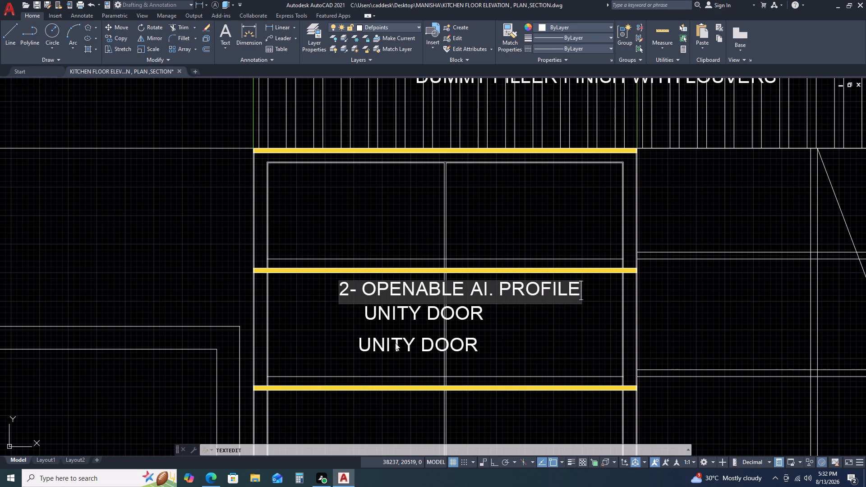
pyautogui.click(405, 311)
# Change the middle "UNITY DOOR" copy in the yellow-shelved wall cabinet to "GLASS SHUTTER".
pyautogui.click(404, 312)
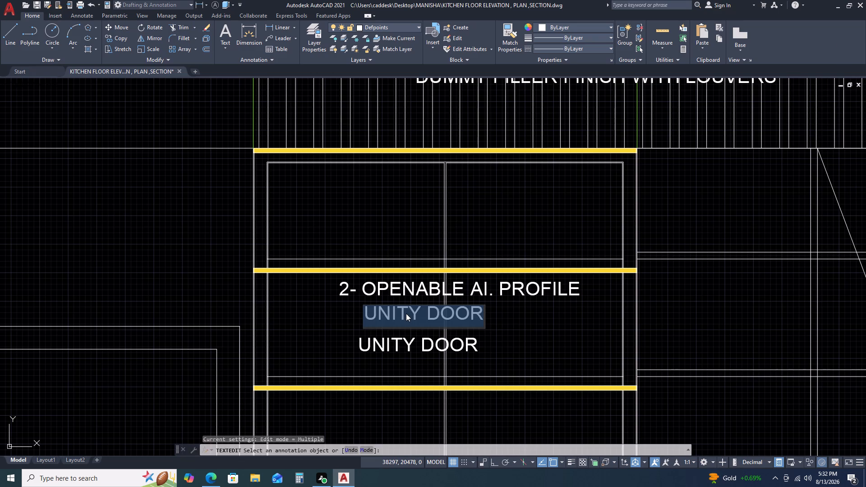
pyautogui.write('GLASS')
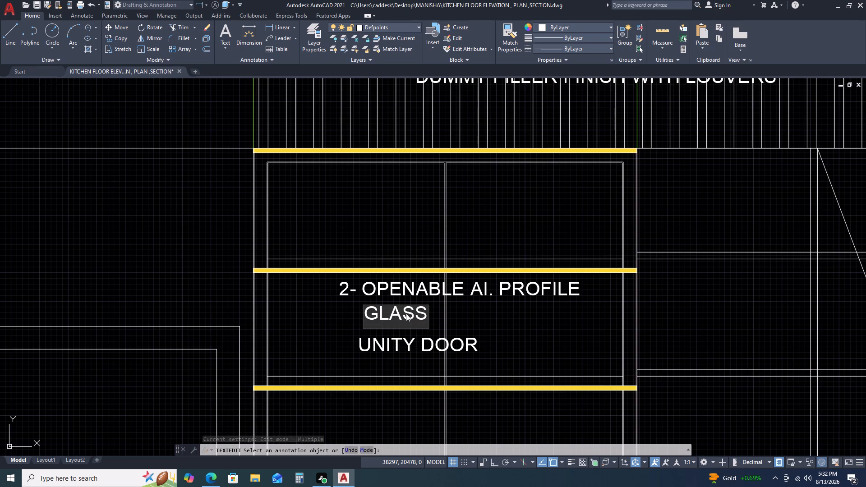
pyautogui.press('space')
pyautogui.write('SHUTTER')
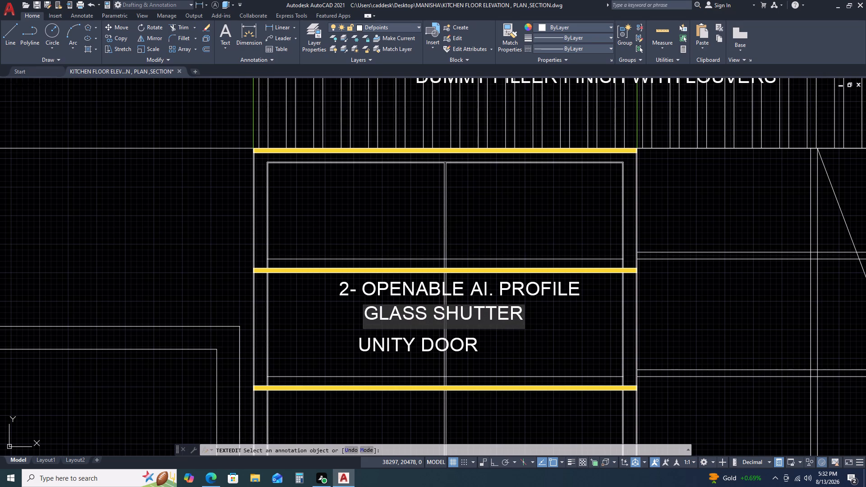
pyautogui.click(387, 356)
# Change the lowest "UNITY DOOR" copy in the yellow-shelved wall cabinet to "2-LOOSE SHELF" and finish text editing.
pyautogui.click(387, 340)
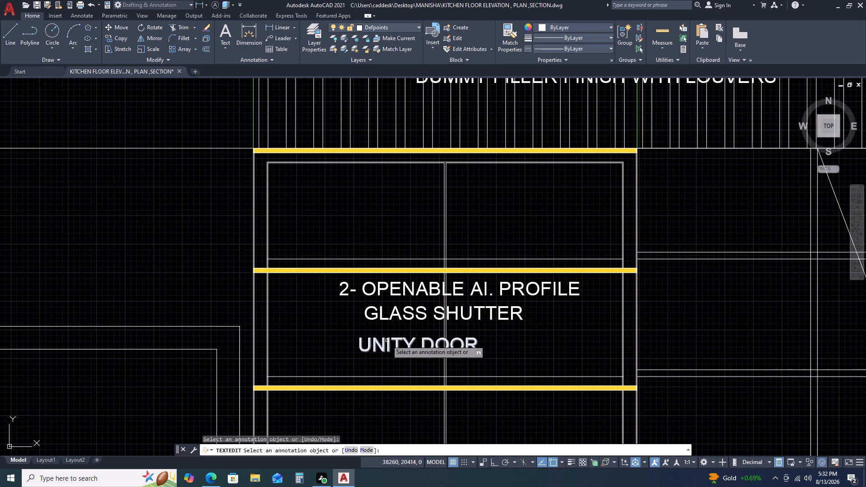
pyautogui.press('2')
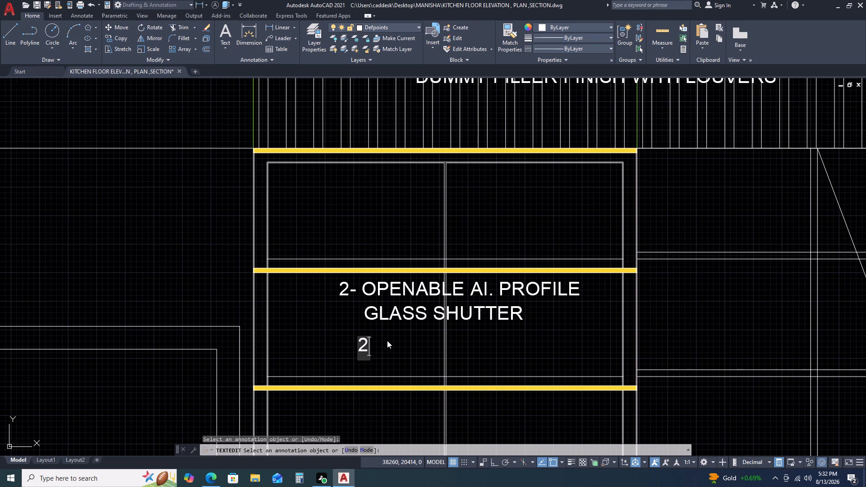
pyautogui.press('-')
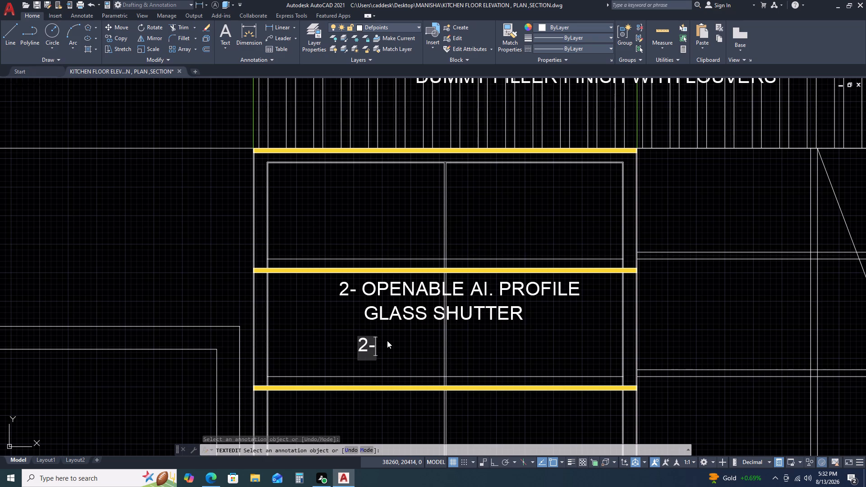
pyautogui.write('LOOSE')
pyautogui.press('space')
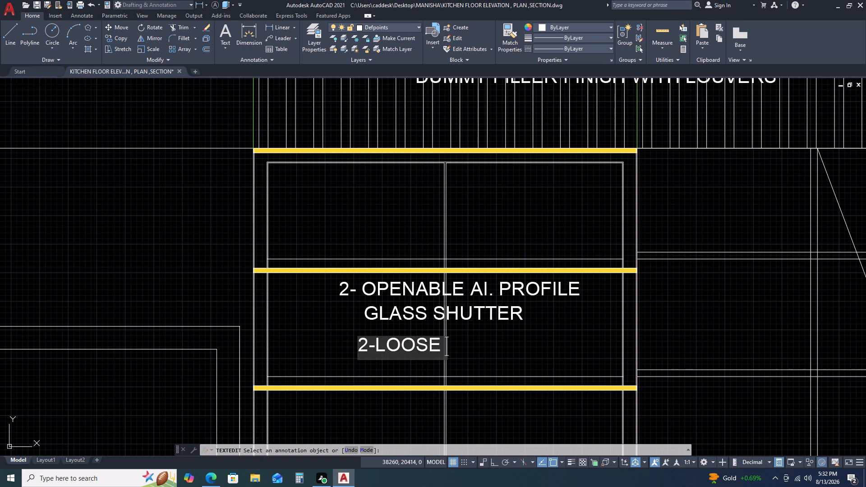
pyautogui.write('SHELF')
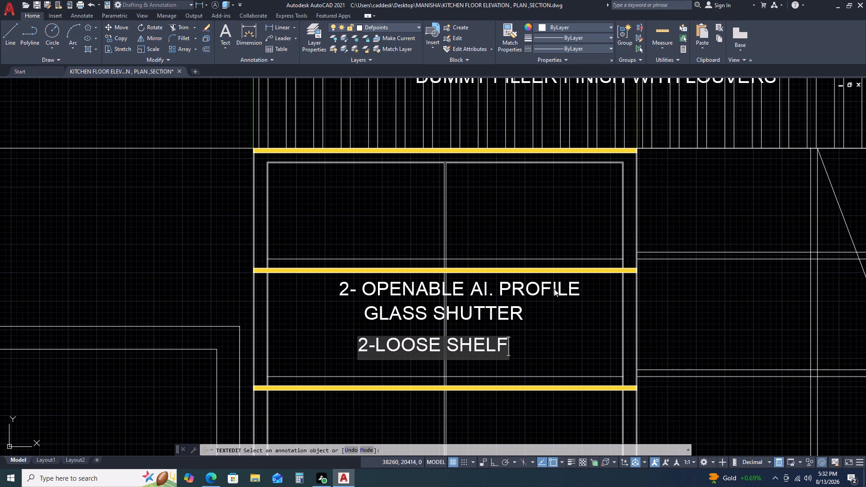
pyautogui.click(561, 320)
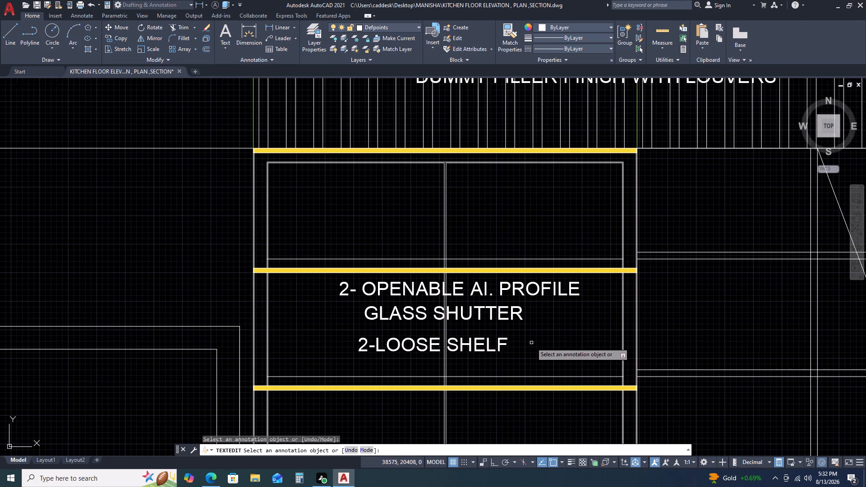
pyautogui.press('Escape')
# Copy "2- OPENABLE AI. PROFILE" into the adjoining wall cabinet: three stacked in the second compartment and another in the bottom compartment.
pyautogui.scroll(-2, 491, 319)
pyautogui.moveTo(520, 335); pyautogui.dragTo(407, 302, button='middle')
pyautogui.scroll(2, 394, 275)
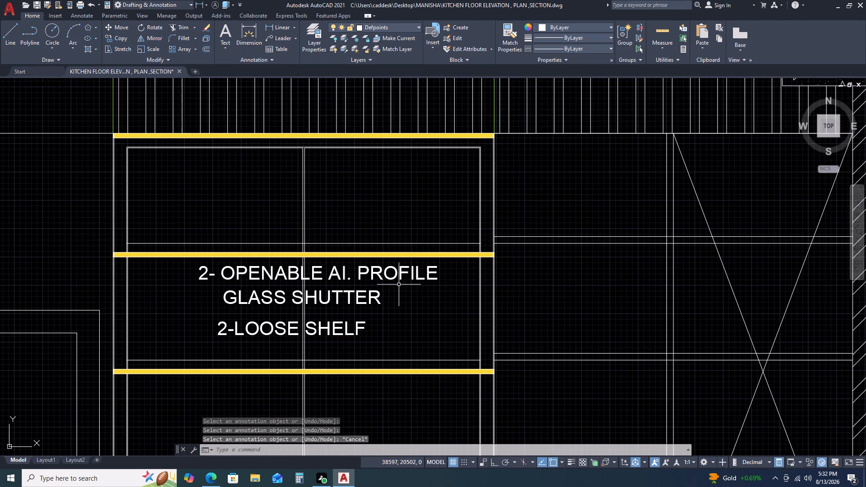
pyautogui.moveTo(399, 285); pyautogui.dragTo(394, 280)
pyautogui.click(382, 267)
pyautogui.press('x')
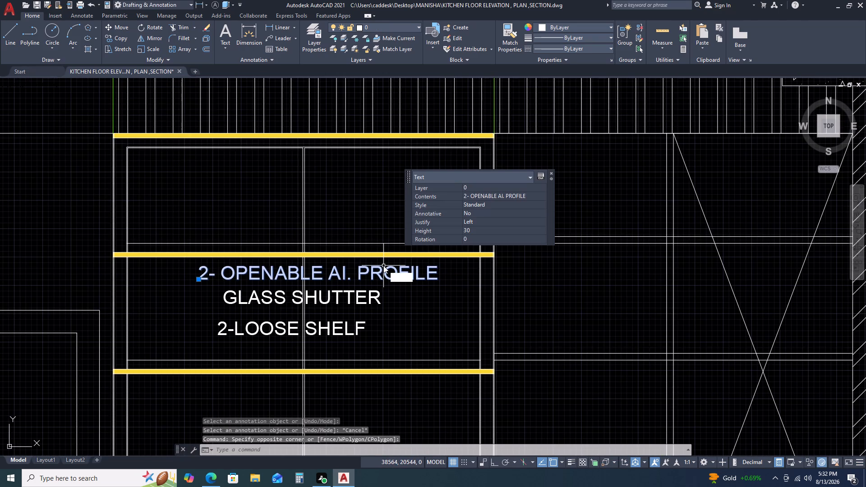
pyautogui.press('BackSpace')
pyautogui.press('c')
pyautogui.press('o')
pyautogui.press('space')
pyautogui.moveTo(391, 269); pyautogui.dragTo(441, 271)
pyautogui.scroll(-1, 706, 259)
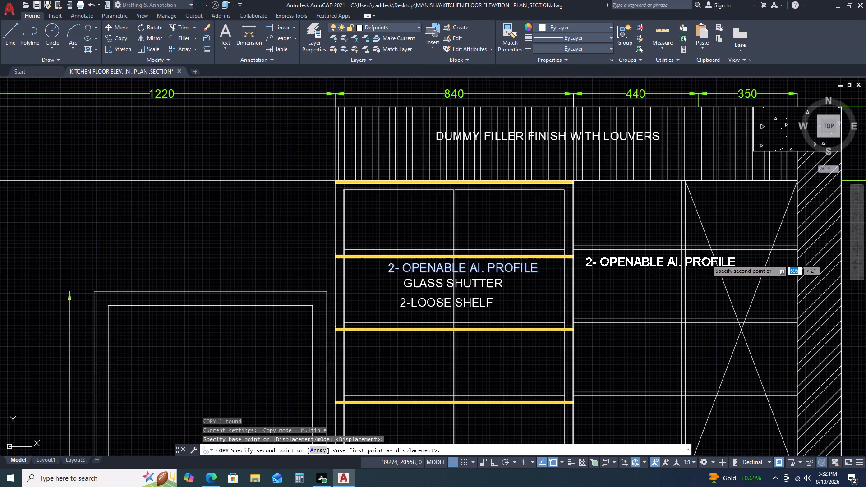
pyautogui.moveTo(705, 261); pyautogui.dragTo(612, 257, button='middle')
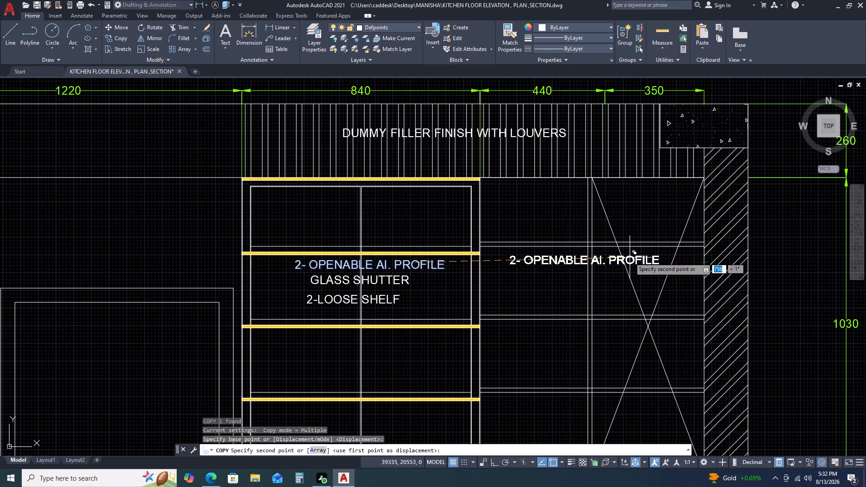
pyautogui.click(628, 257)
pyautogui.click(631, 269)
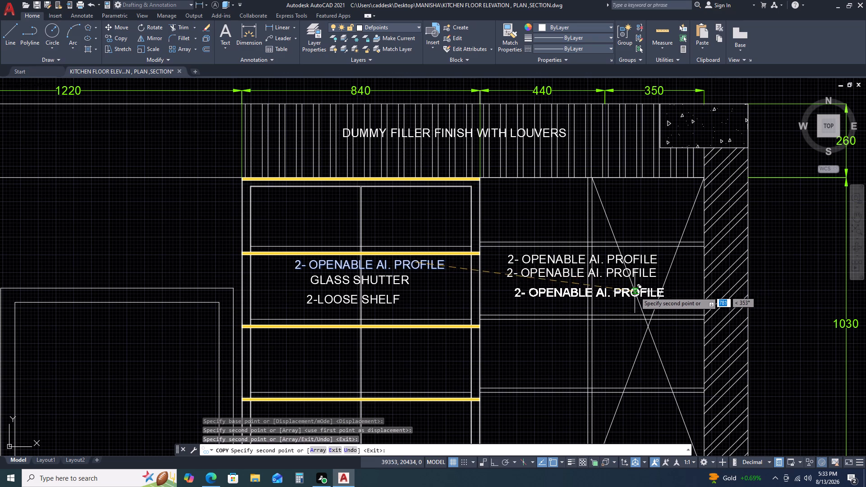
pyautogui.click(637, 294)
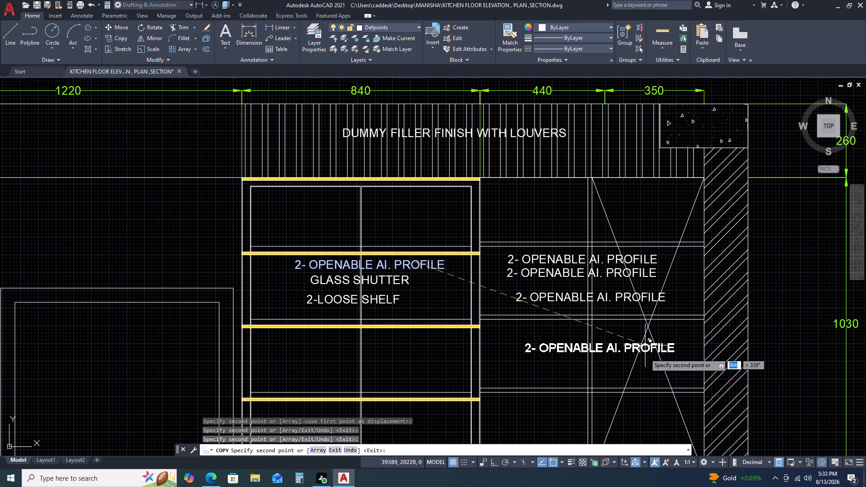
pyautogui.scroll(-1, 645, 338)
pyautogui.moveTo(653, 379); pyautogui.dragTo(614, 303, button='middle')
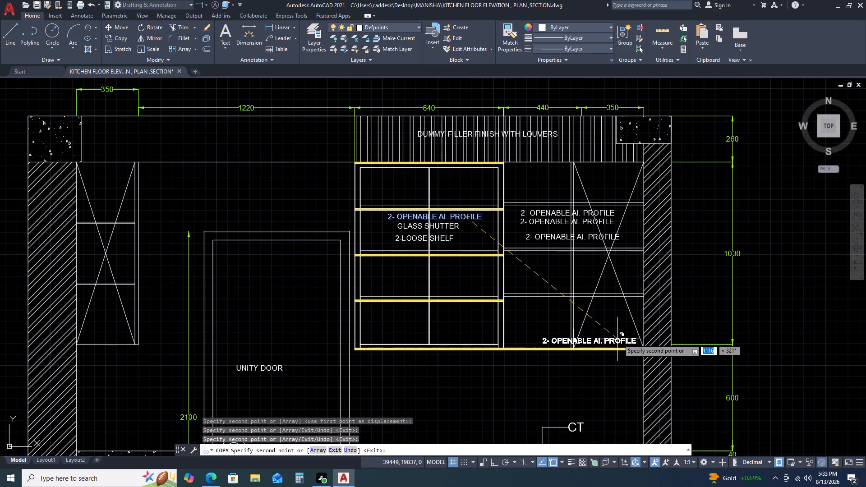
pyautogui.doubleClick(617, 314)
pyautogui.press('Escape')
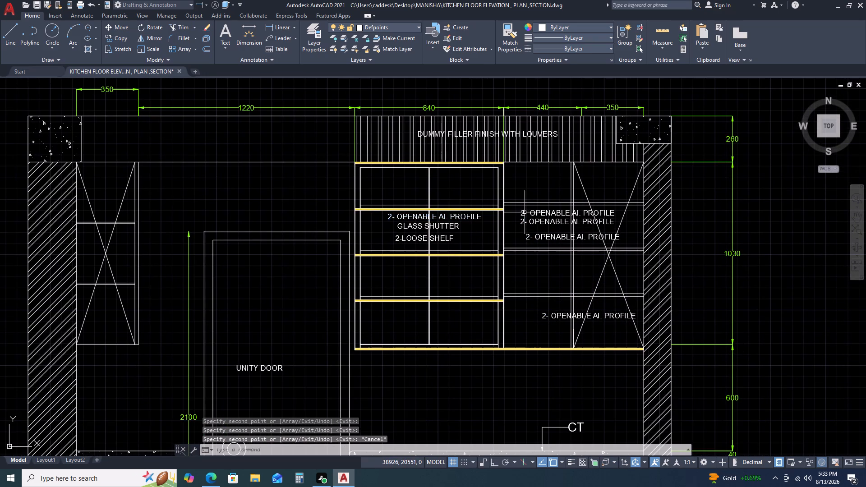
# Move the three stacked "2- OPENABLE AI. PROFILE" texts down into the third compartment of the adjoining wall cabinet.
pyautogui.scroll(2, 538, 254)
pyautogui.click(565, 221)
pyautogui.moveTo(565, 221); pyautogui.dragTo(537, 173)
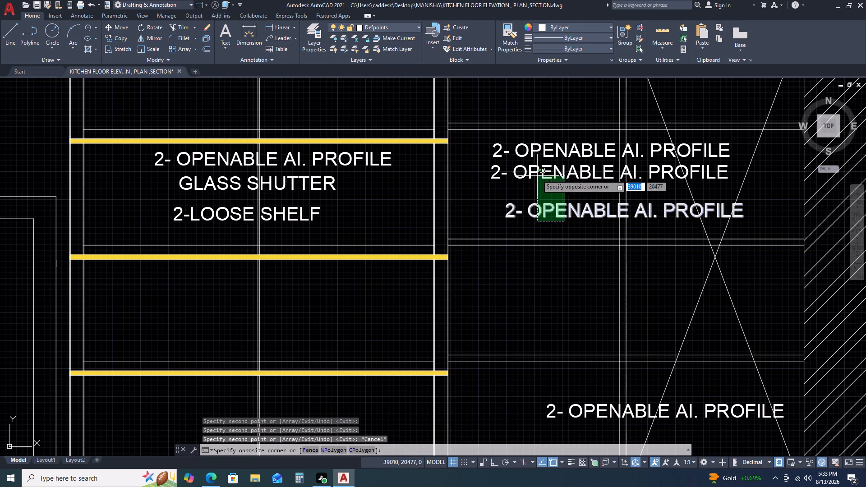
pyautogui.moveTo(537, 173); pyautogui.dragTo(537, 168)
pyautogui.click(525, 142)
pyautogui.press('m')
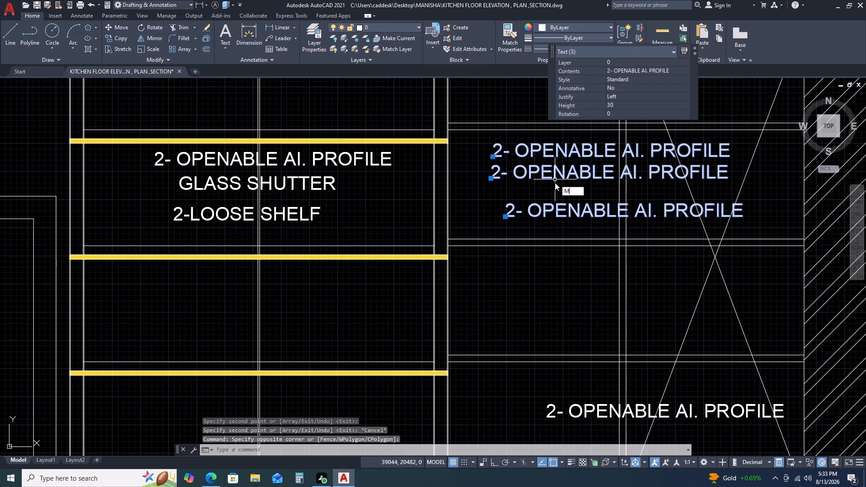
pyautogui.press('space')
pyautogui.doubleClick(555, 183)
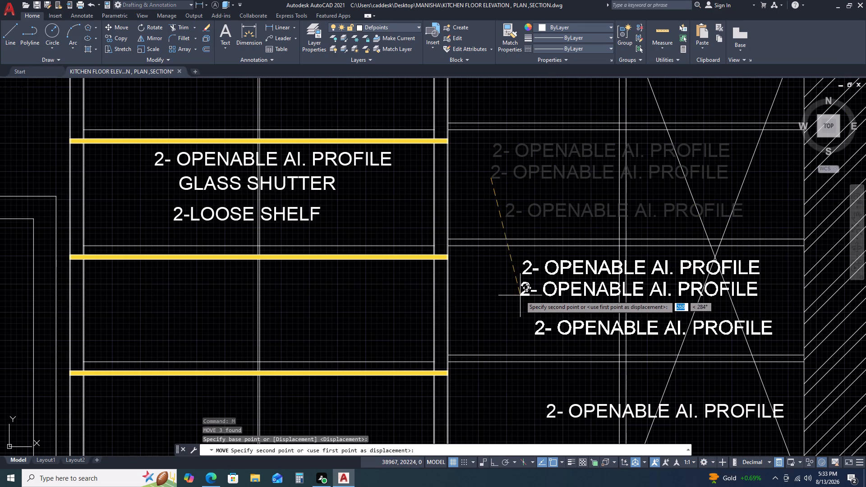
pyautogui.doubleClick(514, 289)
pyautogui.press('Escape')
# Change the uppermost "2- OPENABLE AI. PROFILE" copy in the adjoining cabinet's third compartment to "1. OPENABLE".
pyautogui.doubleClick(553, 255)
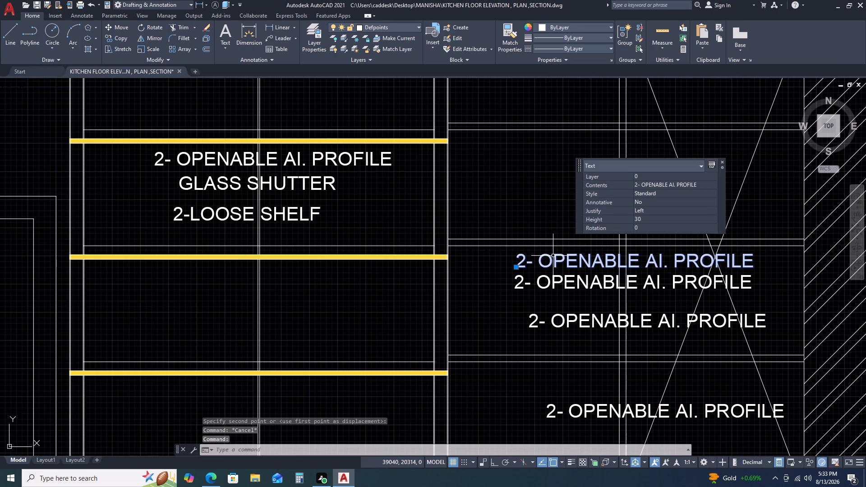
pyautogui.click(553, 256)
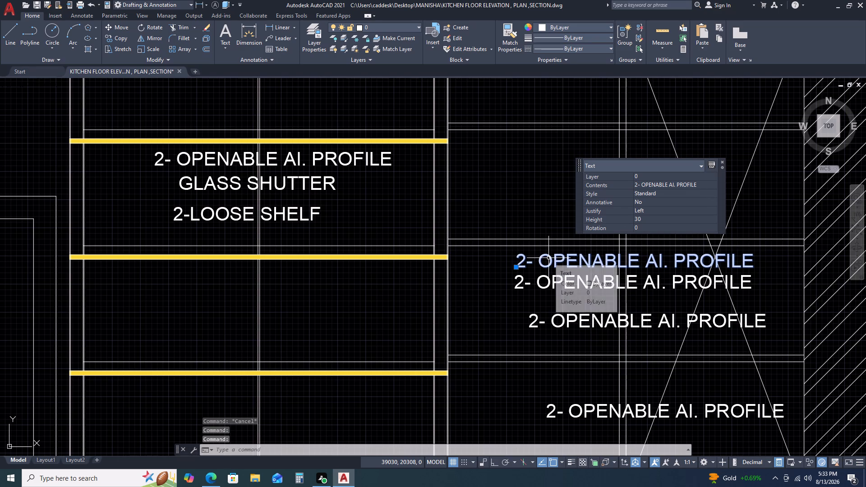
pyautogui.doubleClick(553, 258)
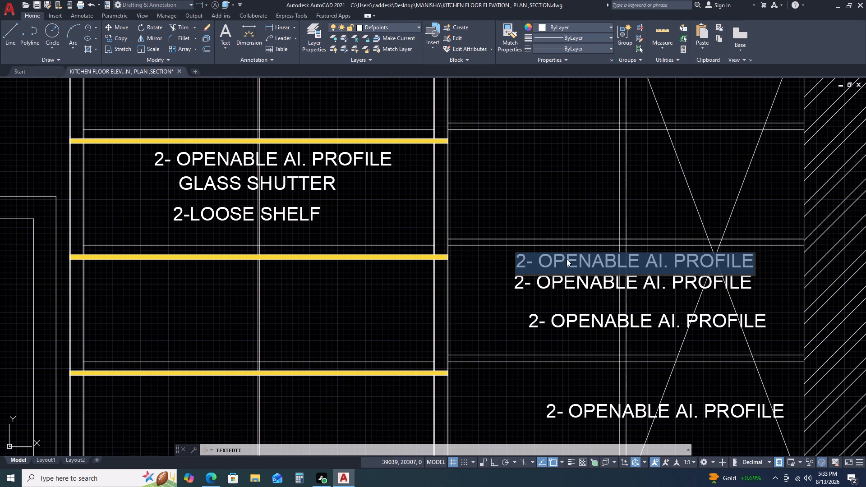
pyautogui.press('1')
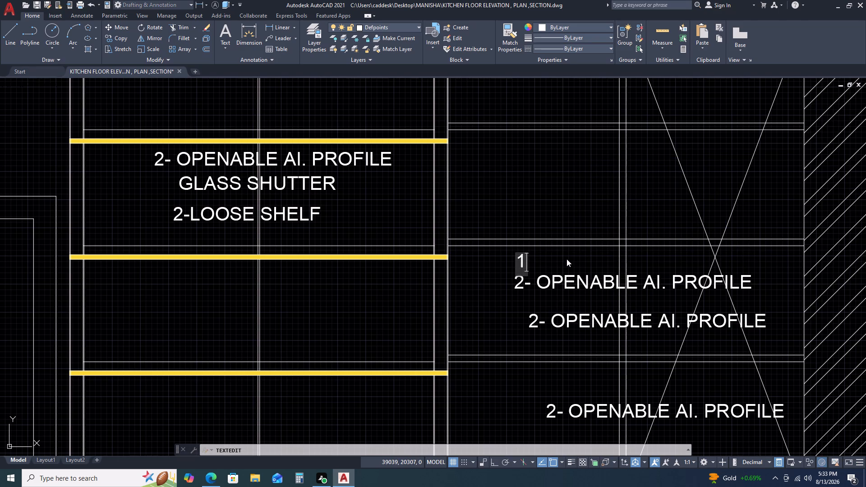
pyautogui.write('.')
pyautogui.press('space')
pyautogui.press('o')
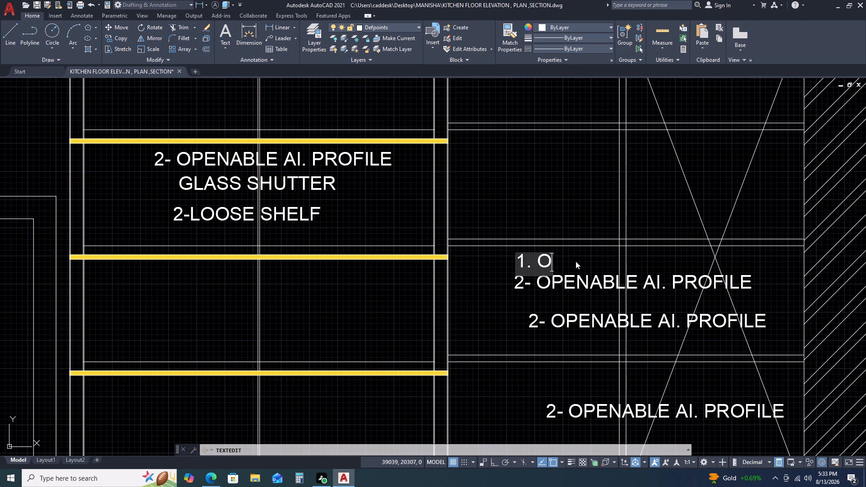
pyautogui.write('PEN')
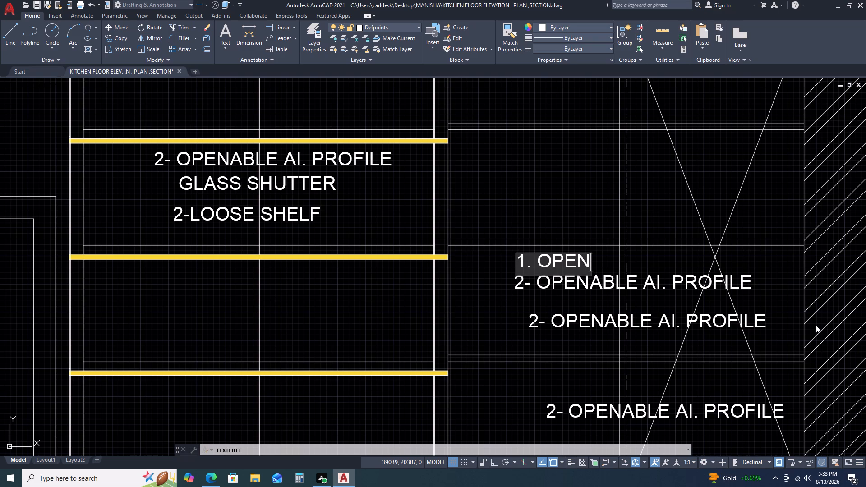
pyautogui.write('ABLE')
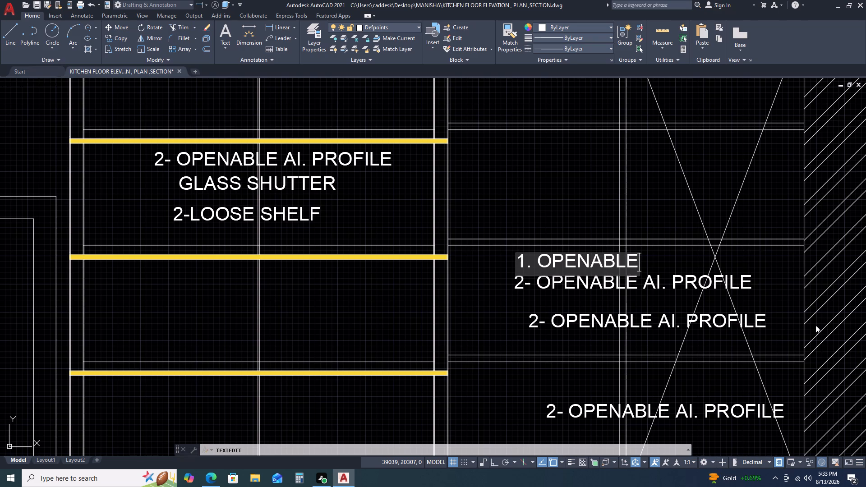
pyautogui.click(545, 294)
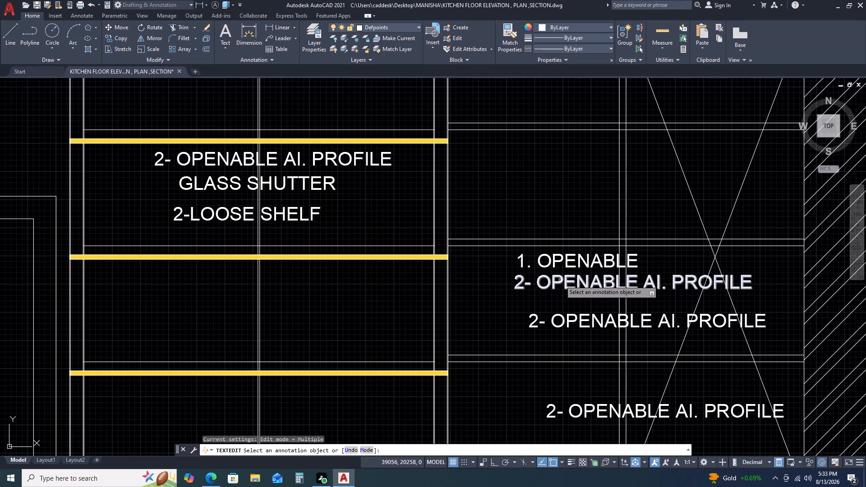
# Change the middle "2- OPENABLE AI. PROFILE" copy in the third compartment to "SHUTTER".
pyautogui.click(560, 280)
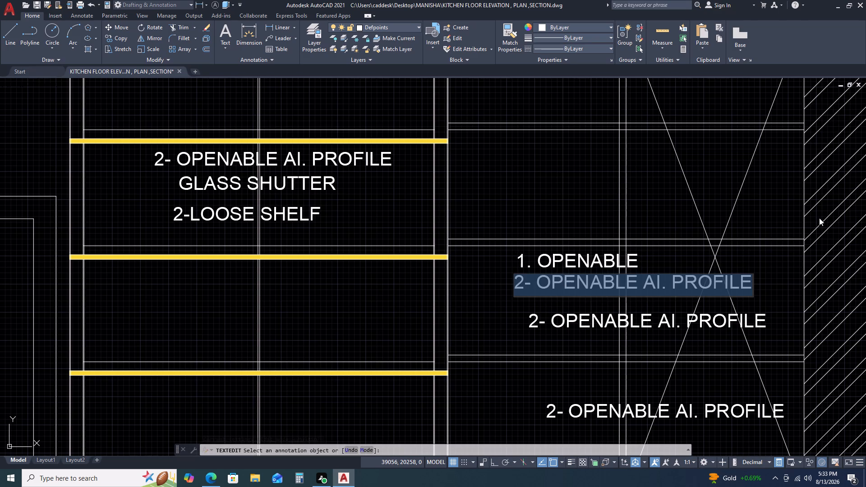
pyautogui.write('SHUTTER')
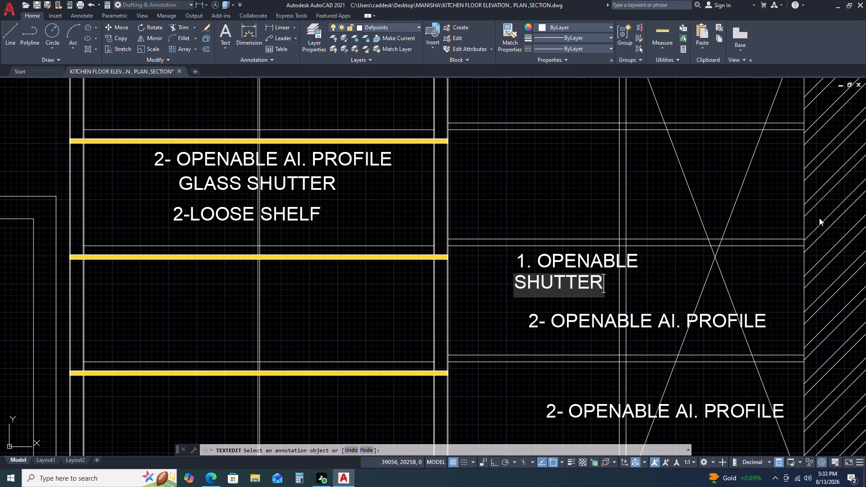
pyautogui.click(603, 314)
# Change the lowest "2- OPENABLE AI. PROFILE" copy in the third compartment to "2-L CORNER FIX. SHELF".
pyautogui.click(603, 314)
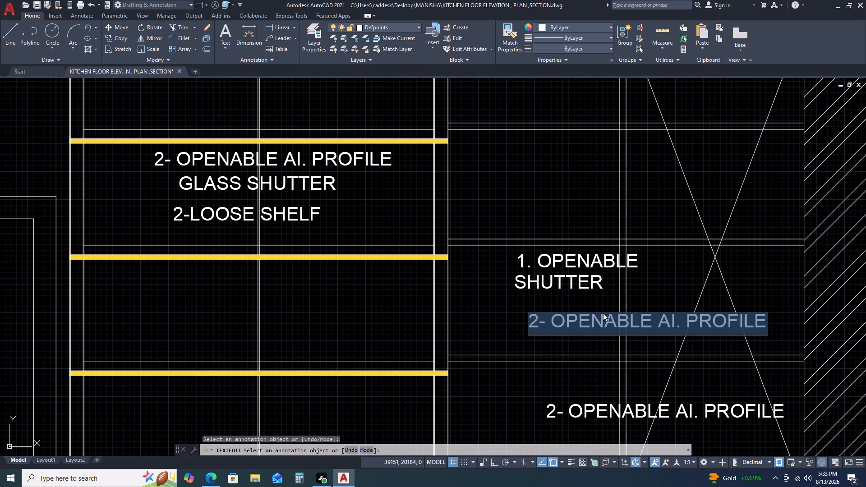
pyautogui.press('2')
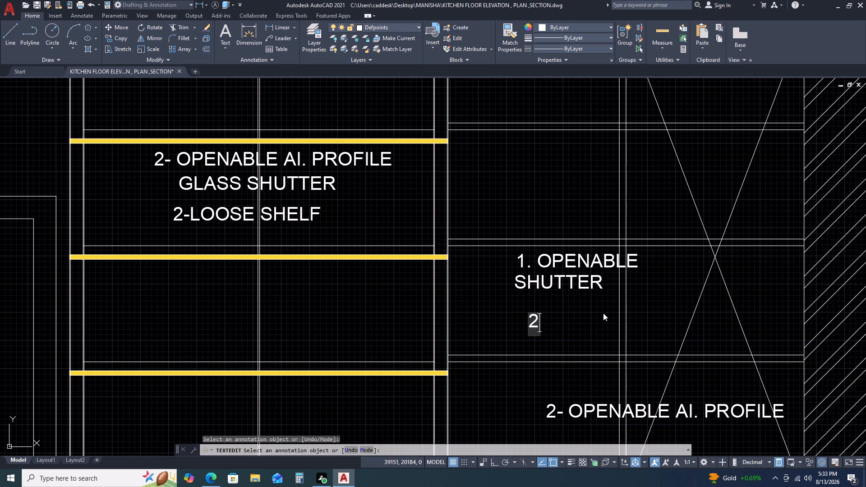
pyautogui.write('-1')
pyautogui.press('space')
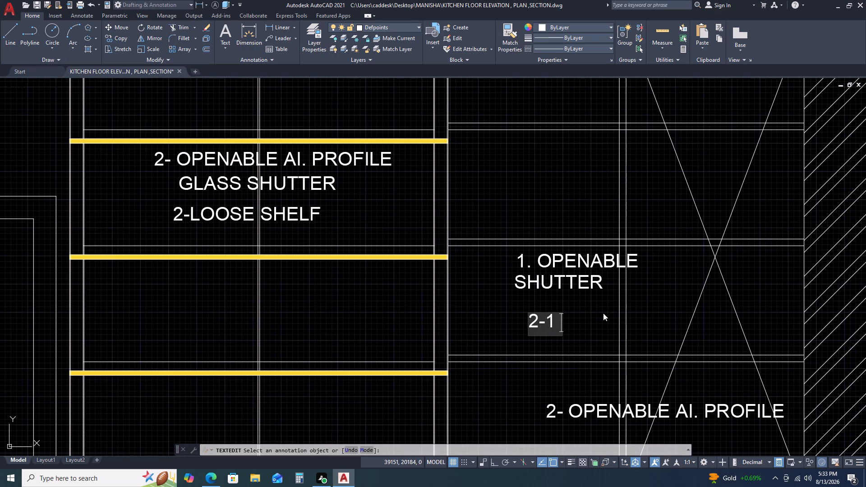
pyautogui.press('BackSpace')
pyautogui.press('BackSpace')
pyautogui.write('L')
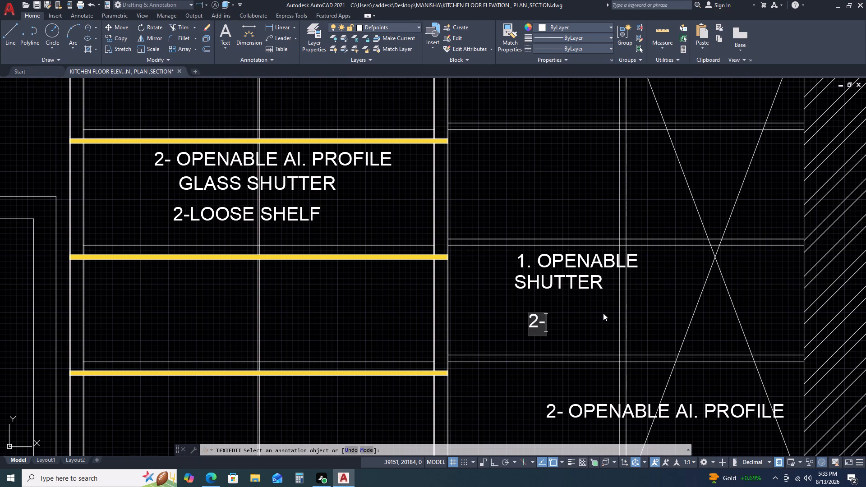
pyautogui.press('space')
pyautogui.press('c')
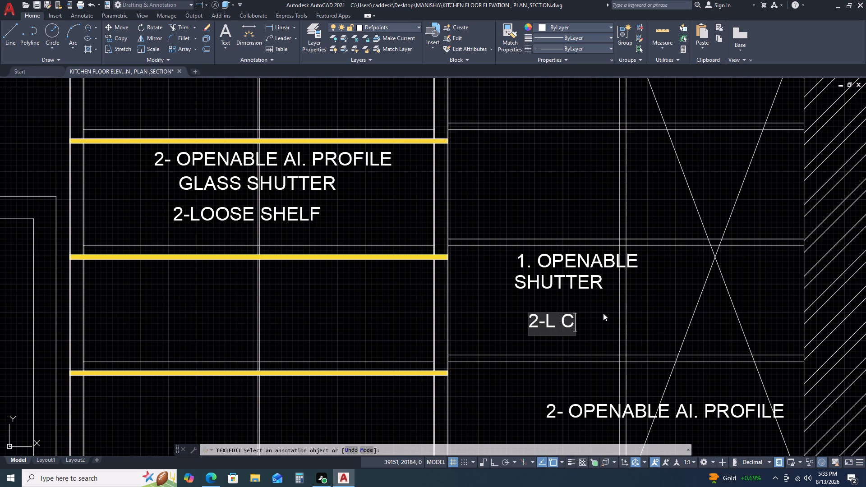
pyautogui.write('ORNER')
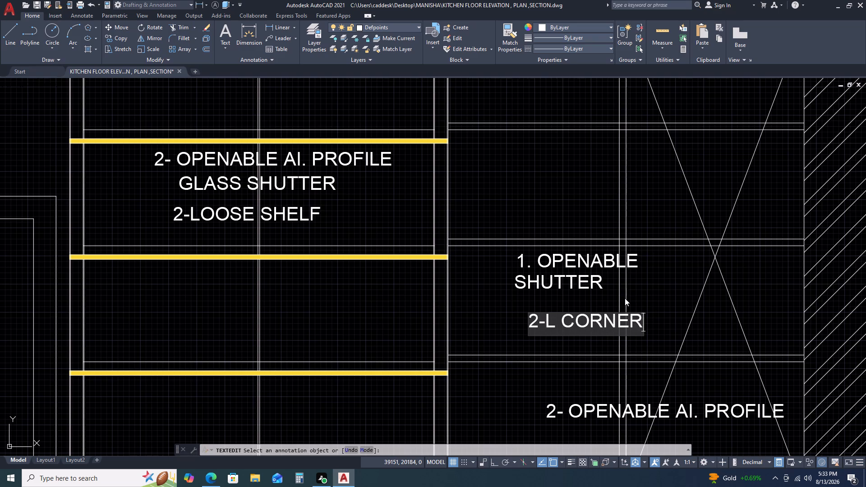
pyautogui.press('space')
pyautogui.write('FIX')
pyautogui.press('space')
pyautogui.press('BackSpace')
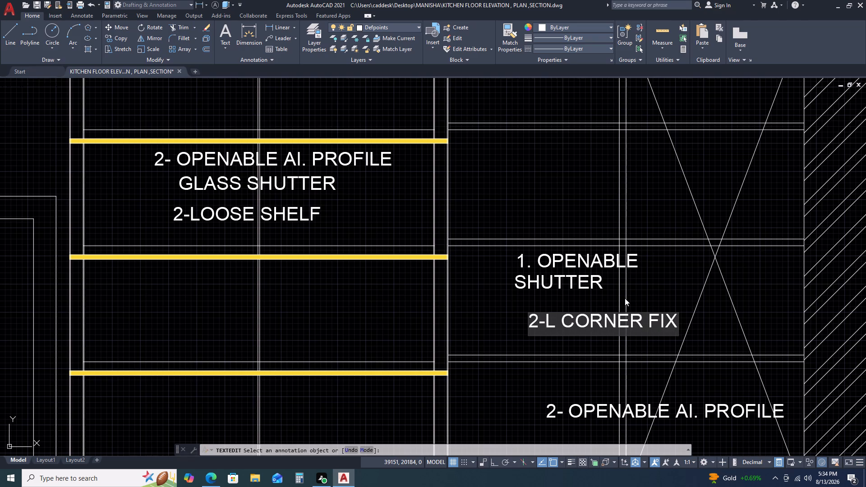
pyautogui.write('. FIC')
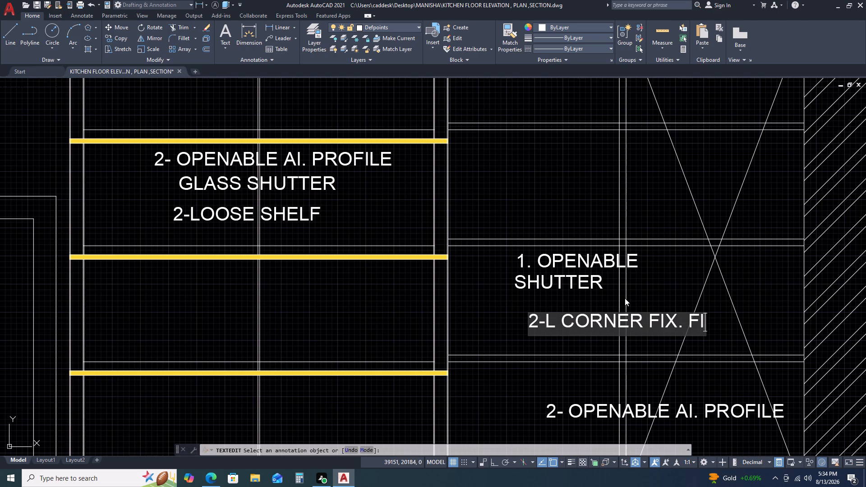
pyautogui.press('BackSpace')
pyautogui.write('XER')
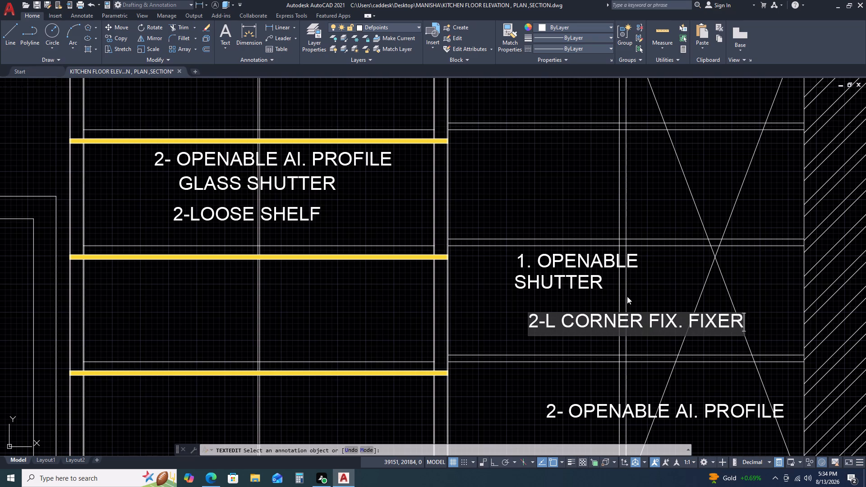
pyautogui.press('BackSpace')
pyautogui.press('BackSpace')
pyautogui.press('BackSpace')
pyautogui.press('BackSpace')
pyautogui.press('BackSpace')
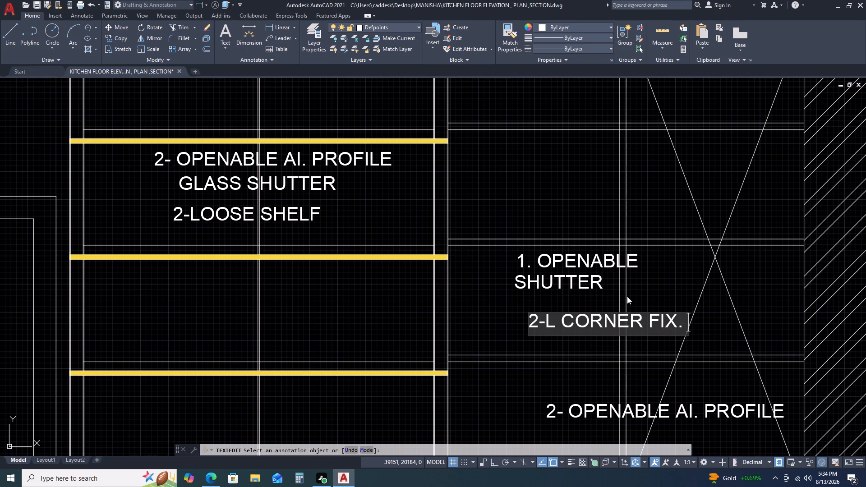
pyautogui.write('SHELF')
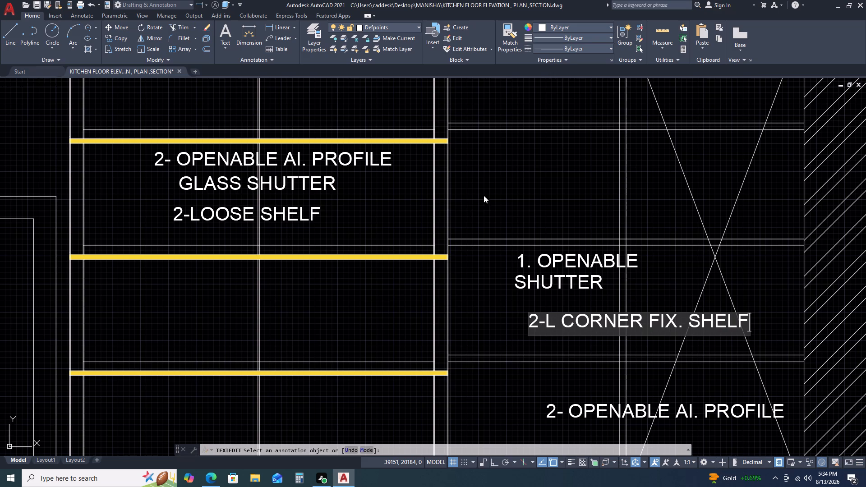
pyautogui.click(493, 210)
# Change the "2- OPENABLE AI. PROFILE" copy in the adjoining cabinet's bottom compartment to "L-CORNER UNIT" and finish text editing.
pyautogui.scroll(-2, 475, 252)
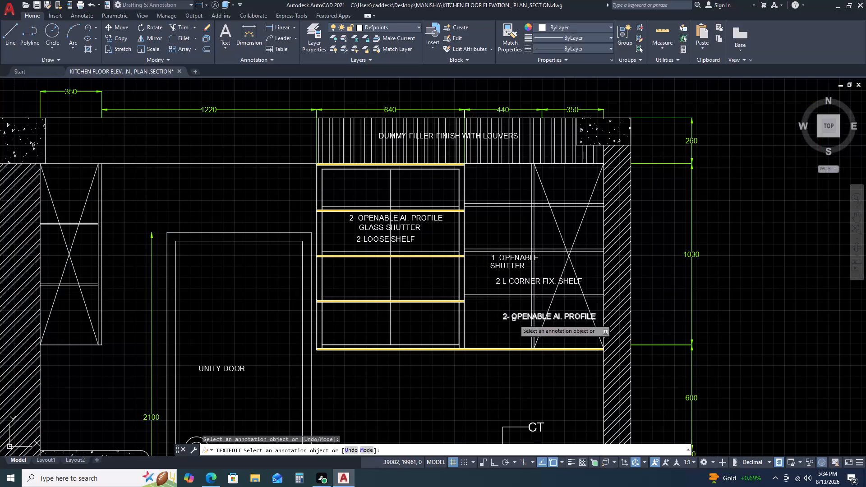
pyautogui.scroll(2, 517, 323)
pyautogui.click(519, 303)
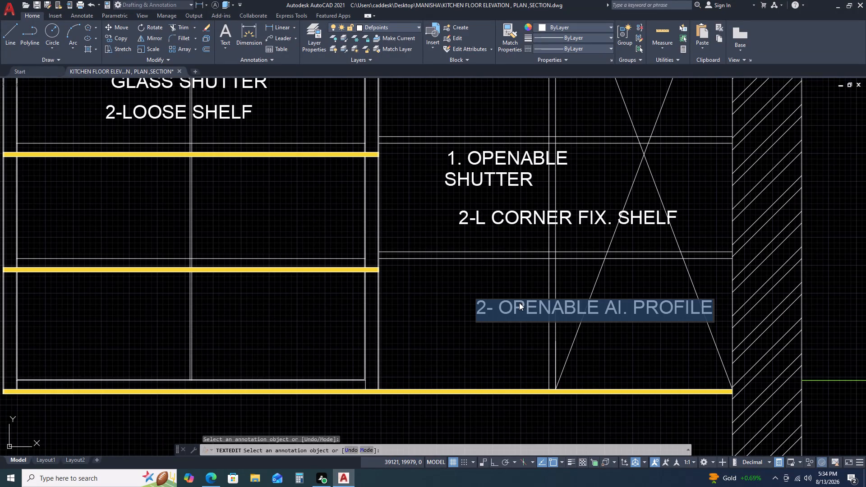
pyautogui.press('l')
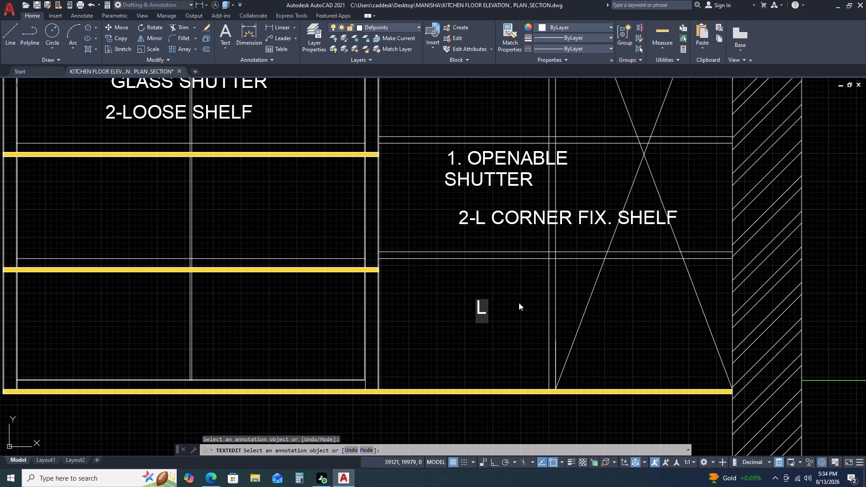
pyautogui.press('-')
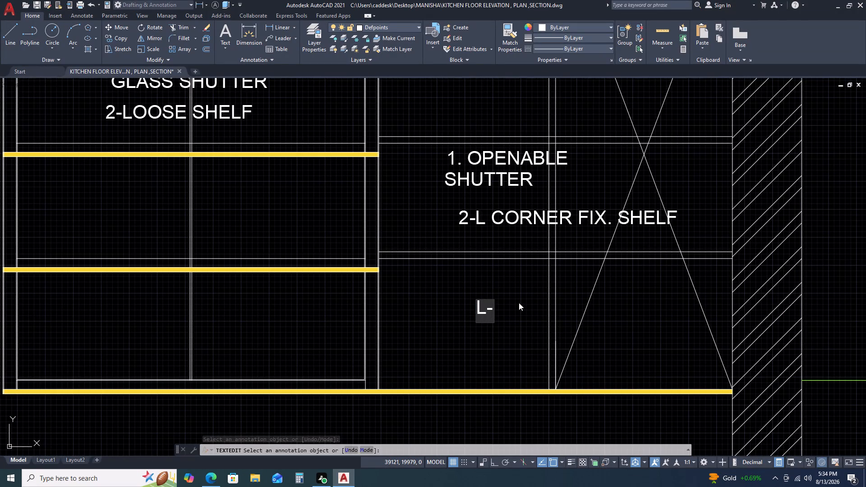
pyautogui.press('c')
pyautogui.write('ORNER')
pyautogui.press('space')
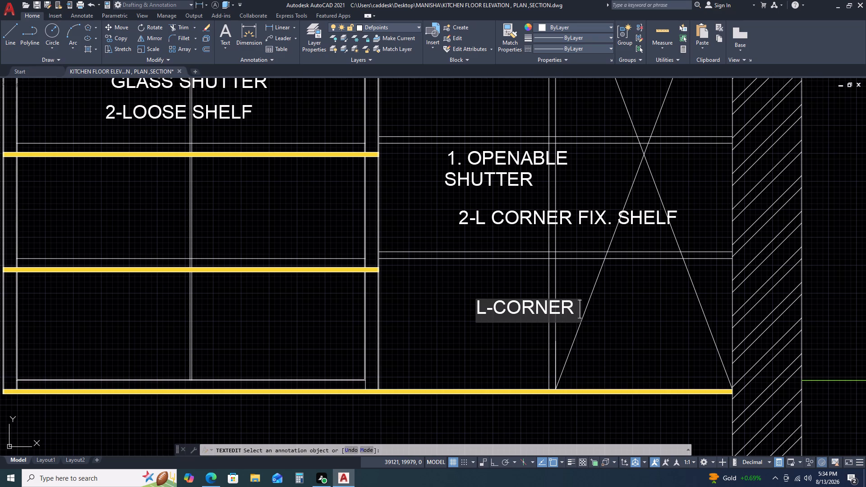
pyautogui.write('UNIT')
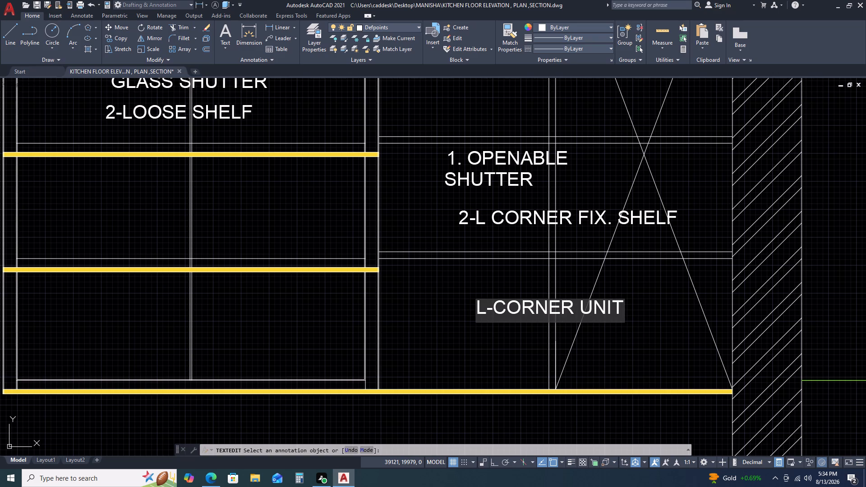
pyautogui.moveTo(399, 318); pyautogui.dragTo(404, 319)
pyautogui.scroll(-2, 518, 286)
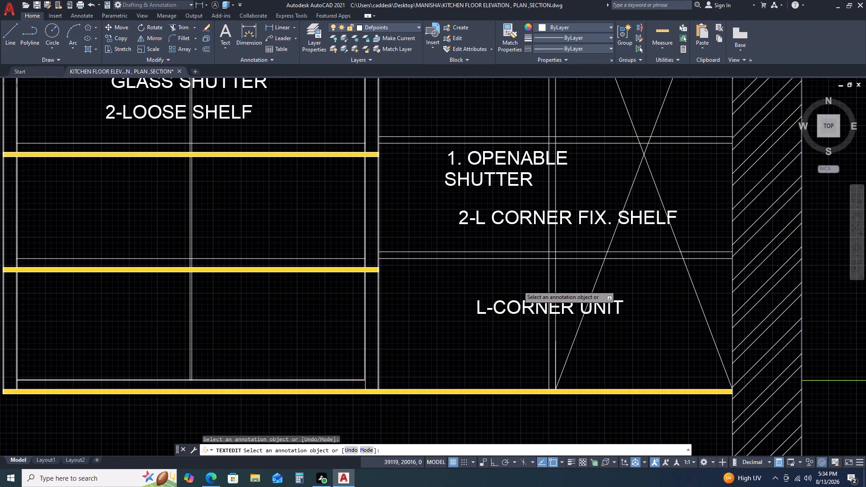
pyautogui.press('Escape')
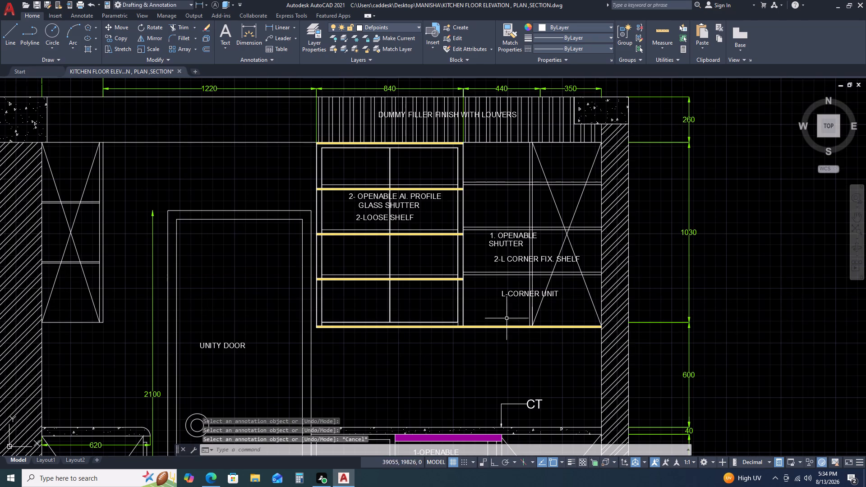
pyautogui.press('Escape')
# Move the "SHUTTER" text slightly right and down, between "1. OPENABLE" and "2-L CORNER FIX. SHELF".
pyautogui.scroll(2, 515, 244)
pyautogui.click(508, 251)
pyautogui.click(490, 237)
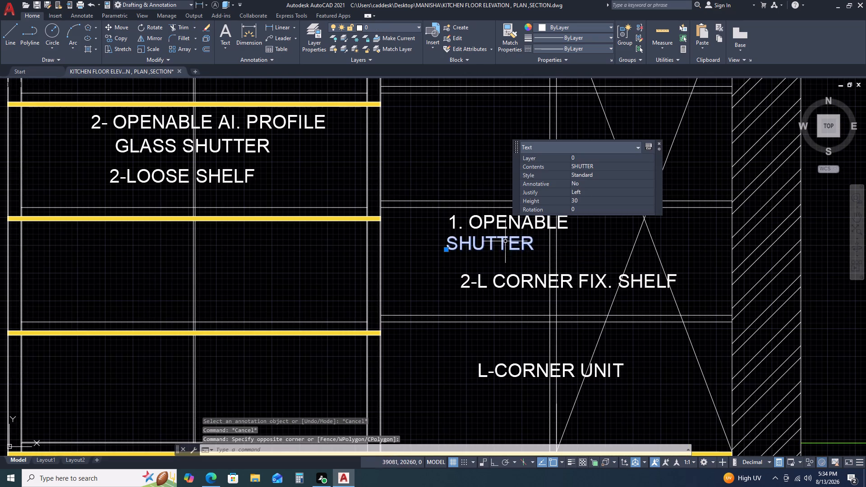
pyautogui.write('M')
pyautogui.press('space')
pyautogui.click(593, 242)
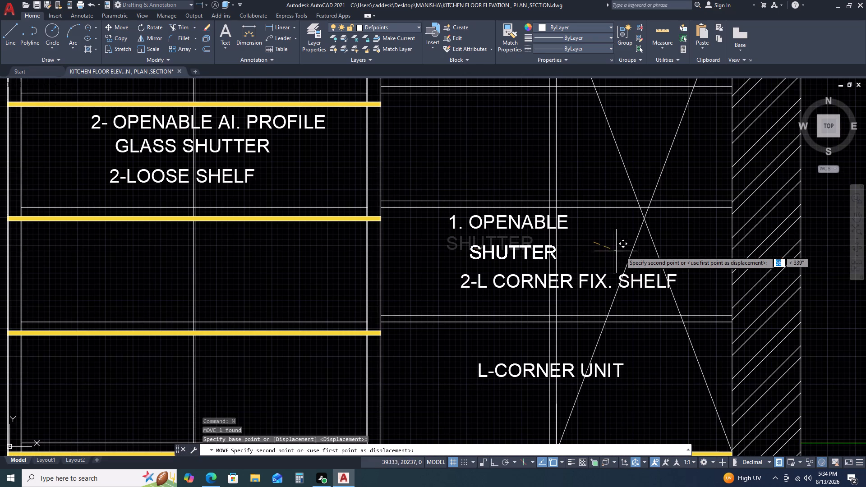
pyautogui.click(625, 251)
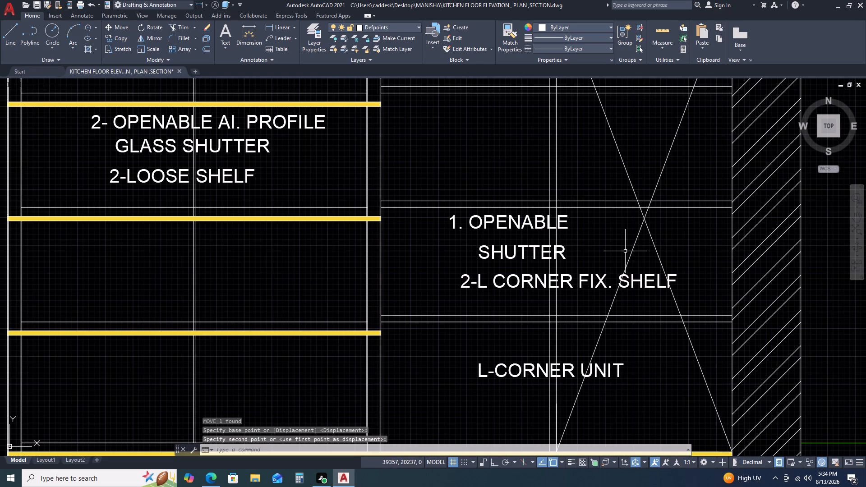
# Move the "1. OPENABLE" and "SHUTTER" texts together to the left, near the L-corner cabinet's left edge.
pyautogui.scroll(4, 527, 256)
pyautogui.scroll(-2, 519, 251)
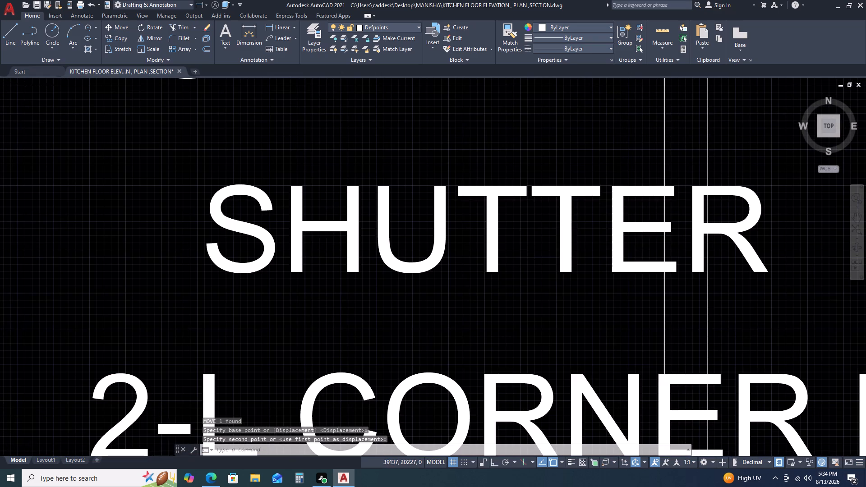
pyautogui.scroll(-3, 519, 251)
pyautogui.moveTo(515, 256); pyautogui.dragTo(510, 257)
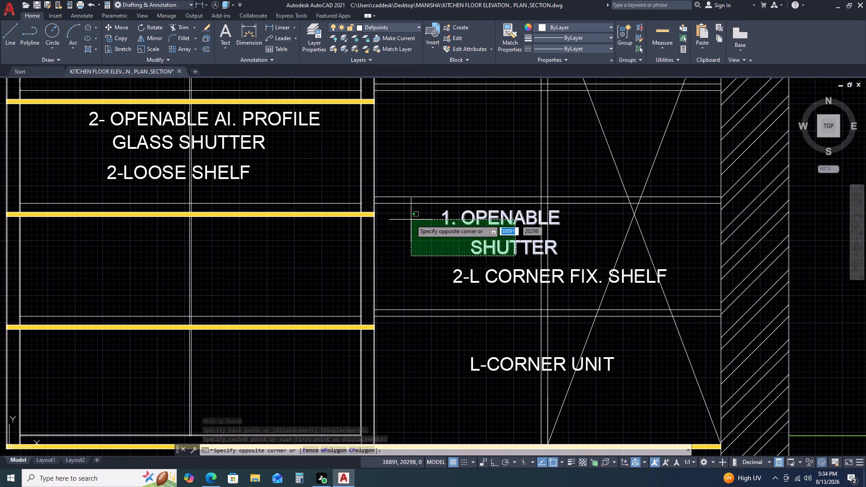
pyautogui.click(411, 220)
pyautogui.write('M')
pyautogui.press('space')
pyautogui.click(613, 217)
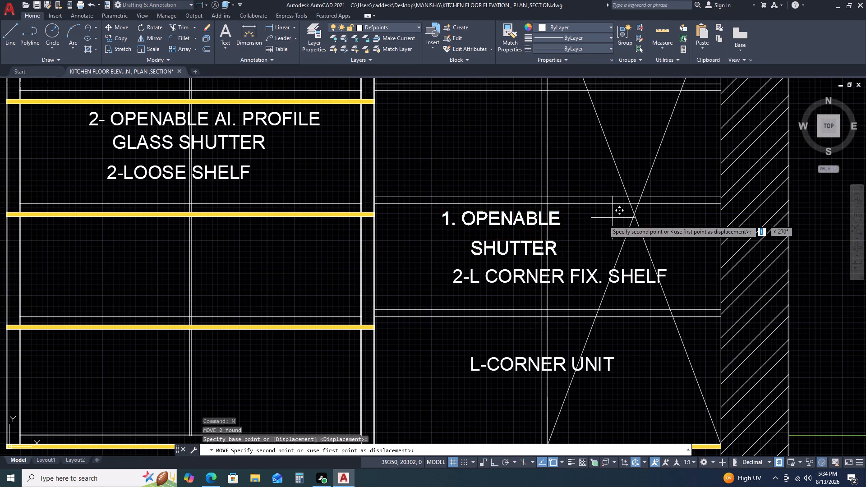
pyautogui.click(567, 219)
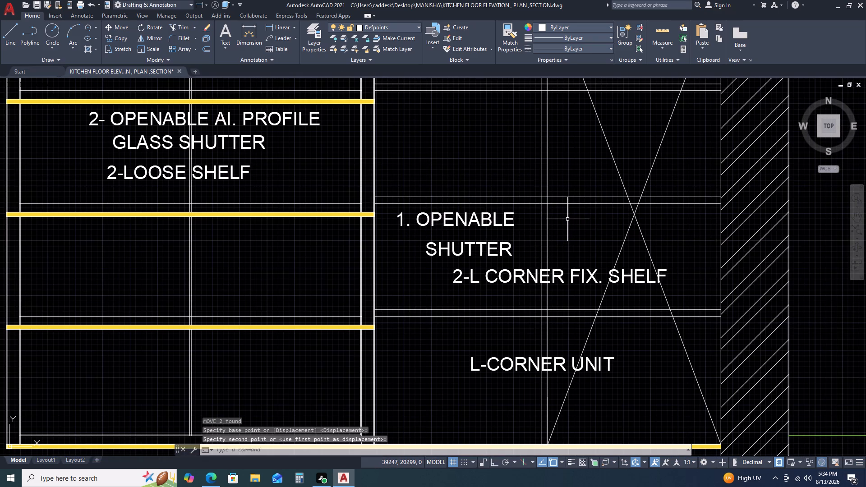
pyautogui.press('Escape')
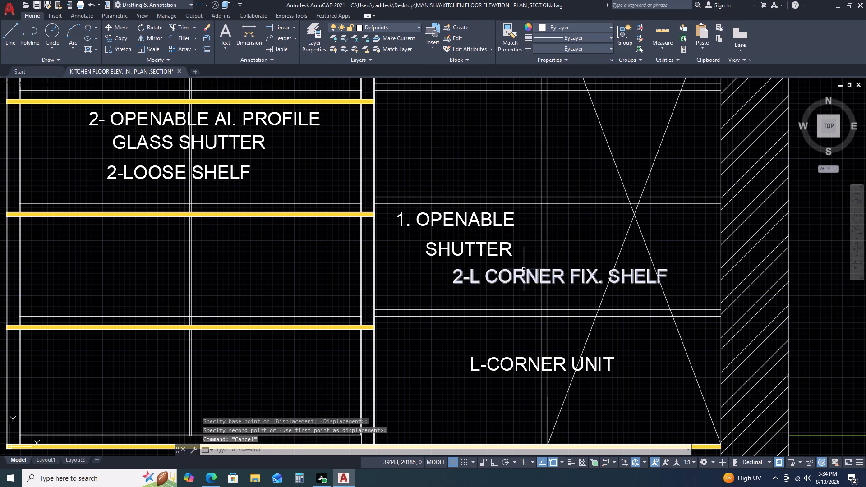
# Move the "2-L CORNER FIX. SHELF" text left and slightly down, beneath "1. OPENABLE" and "SHUTTER".
pyautogui.click(524, 269)
pyautogui.click(502, 287)
pyautogui.write('M')
pyautogui.press('space')
pyautogui.click(501, 286)
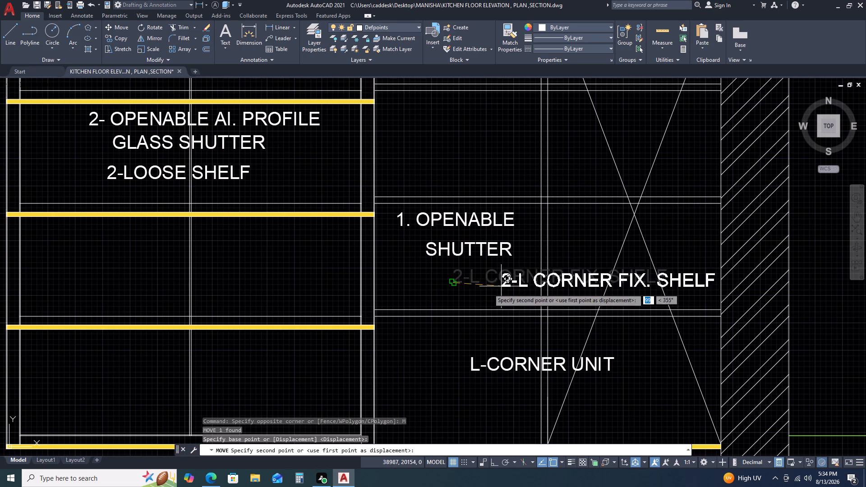
pyautogui.click(393, 290)
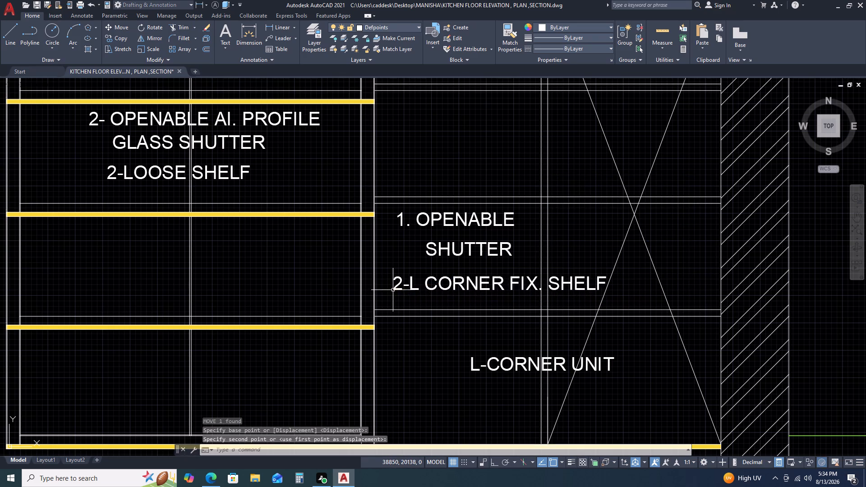
pyautogui.press('Escape')
# Hatch the glass shutter panels in all four rows of the yellow-shelved wall cabinet with the ANSI38 pattern.
pyautogui.scroll(-2, 562, 252)
pyautogui.moveTo(571, 306); pyautogui.dragTo(620, 214, button='middle')
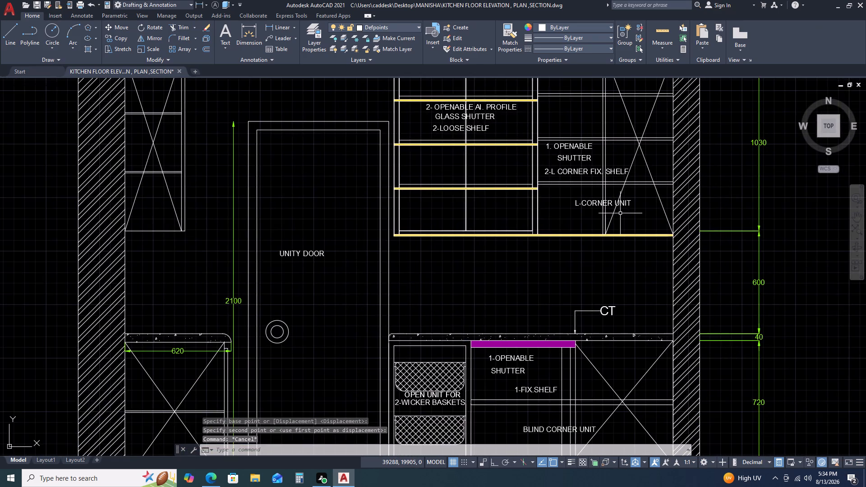
pyautogui.scroll(-3, 615, 220)
pyautogui.scroll(3, 581, 221)
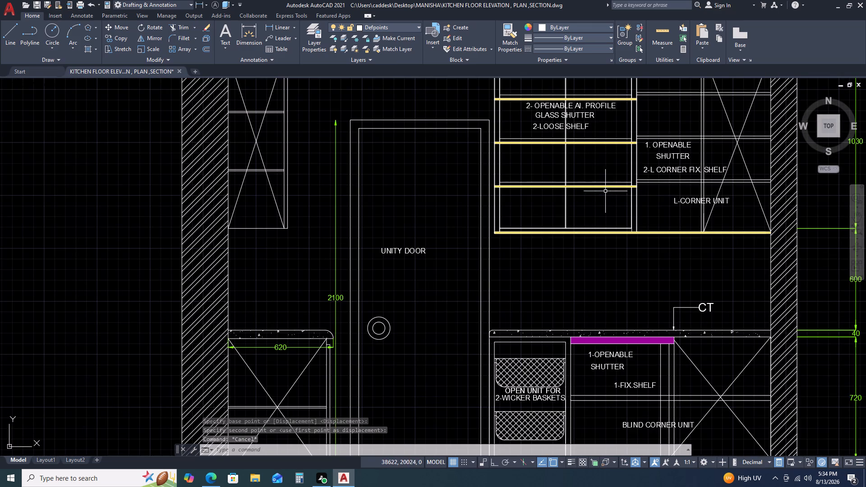
pyautogui.moveTo(618, 156); pyautogui.dragTo(626, 215, button='middle')
pyautogui.middleClick(626, 217)
pyautogui.write('H')
pyautogui.press('space')
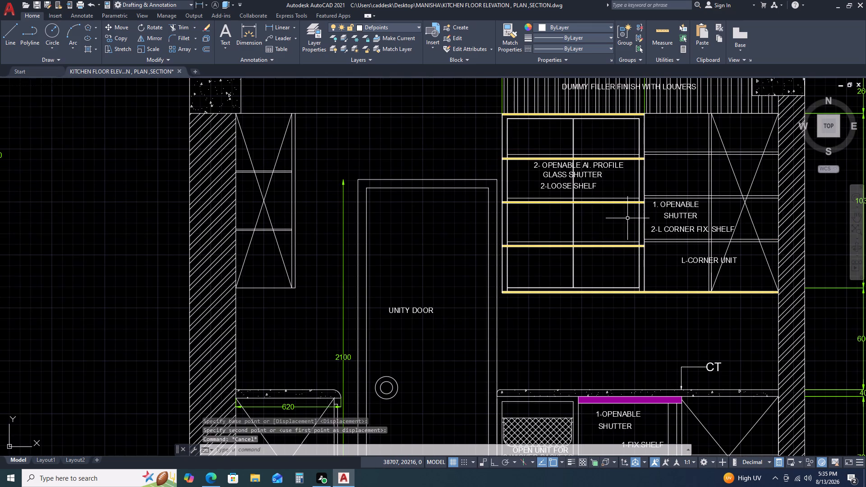
pyautogui.click(611, 213)
pyautogui.click(553, 179)
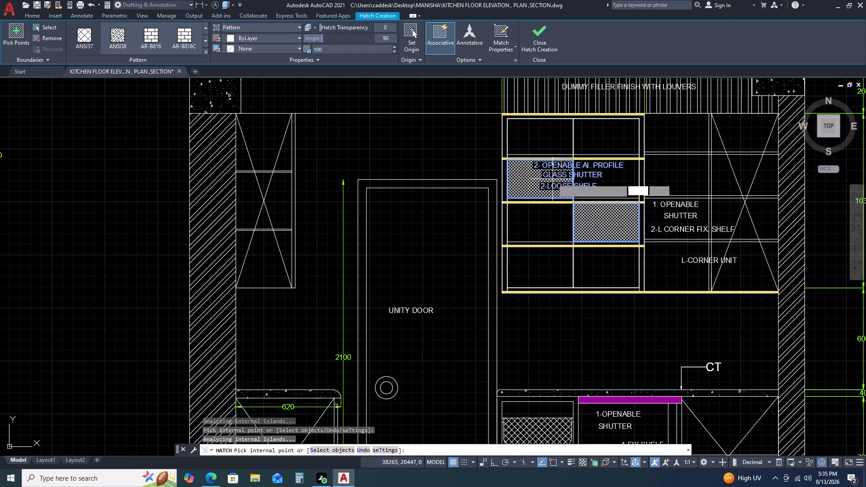
pyautogui.click(526, 120)
pyautogui.click(603, 126)
pyautogui.click(616, 190)
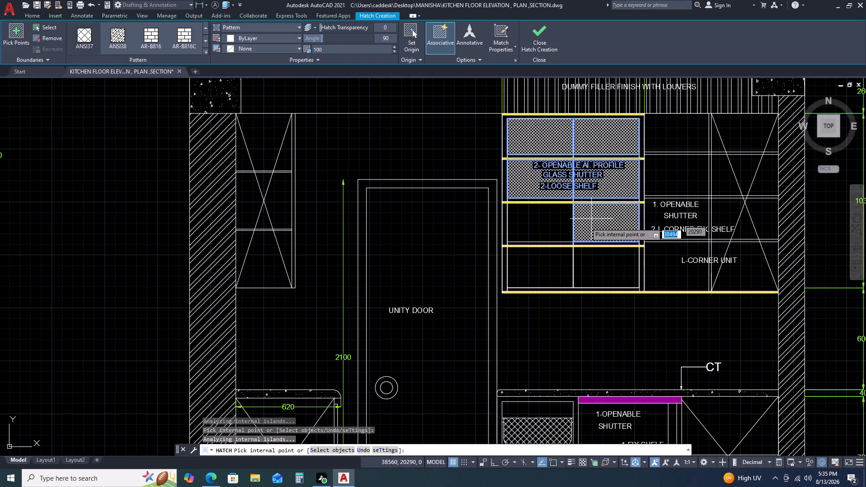
pyautogui.click(530, 227)
pyautogui.click(530, 260)
pyautogui.click(611, 267)
# Add the narrow side and horizontal frame strips around the glass cabinet's upper two rows to the hatch.
pyautogui.scroll(2, 484, 173)
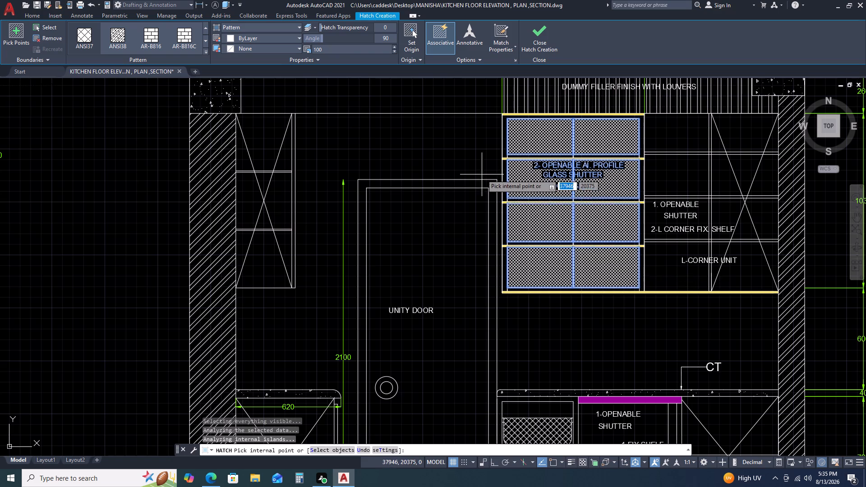
pyautogui.scroll(1, 484, 173)
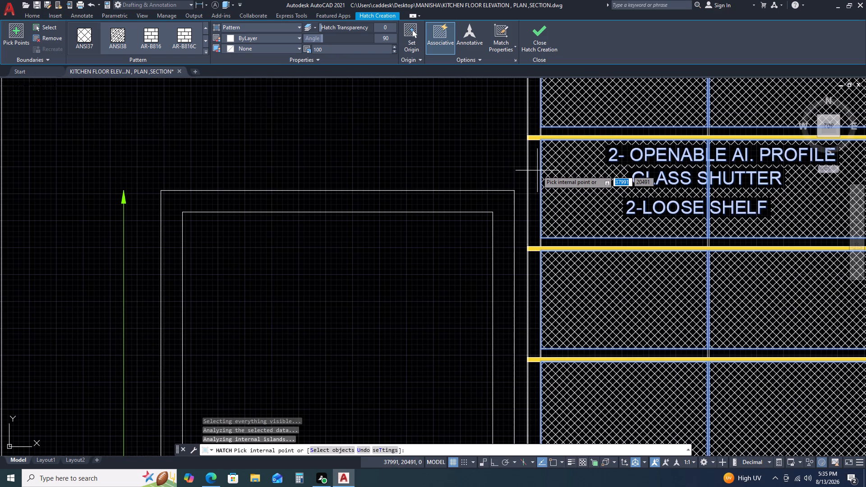
pyautogui.click(537, 170)
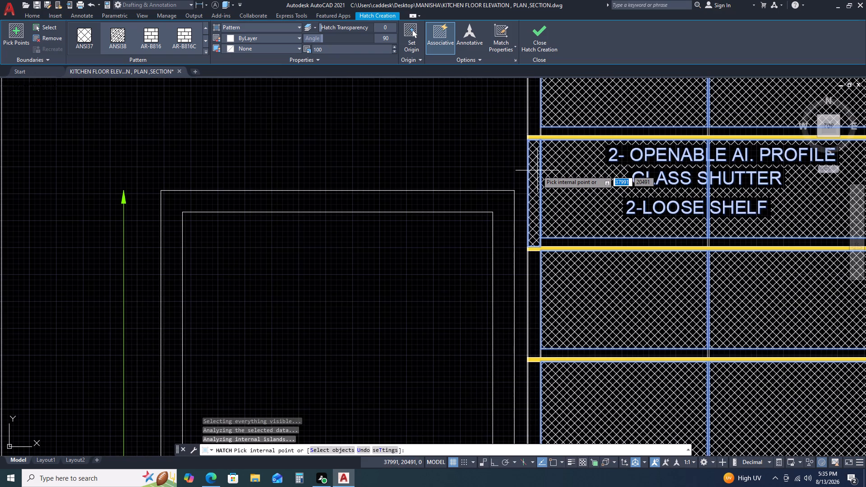
pyautogui.click(590, 128)
pyautogui.click(531, 117)
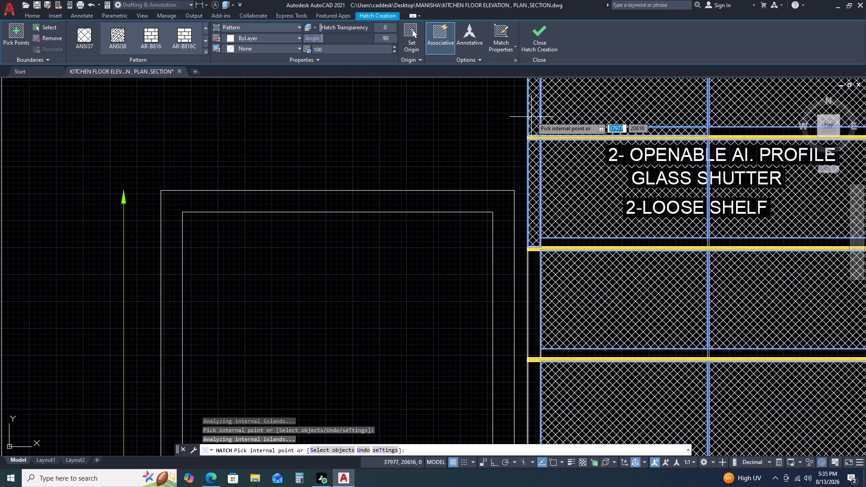
pyautogui.click(601, 240)
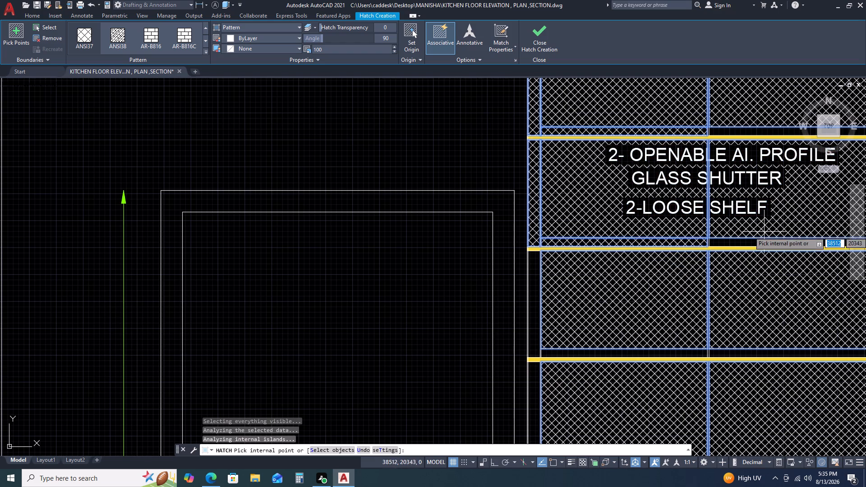
pyautogui.click(761, 240)
pyautogui.scroll(-3, 588, 315)
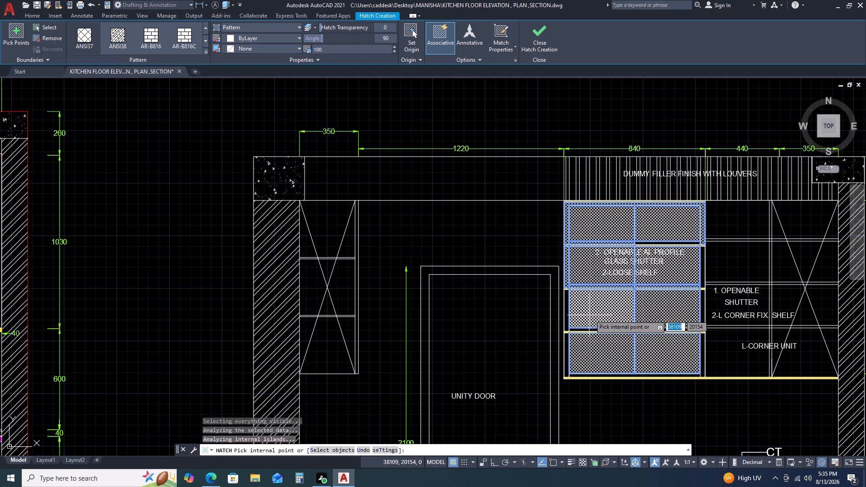
pyautogui.scroll(3, 704, 266)
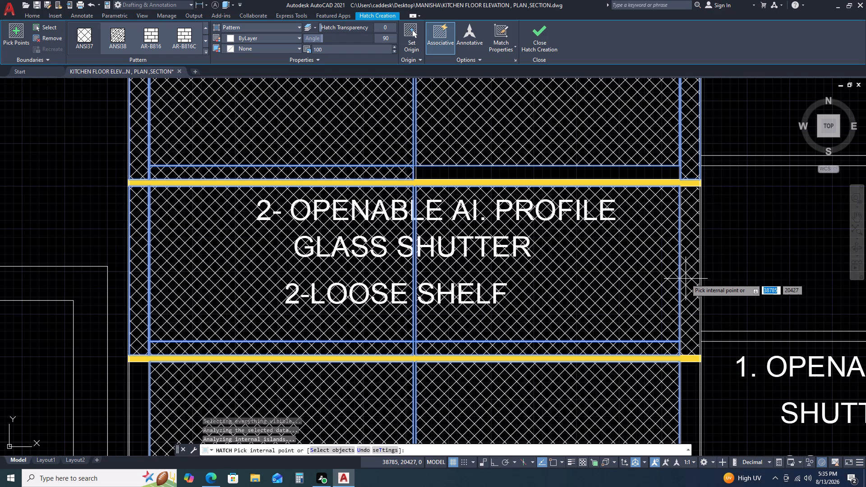
pyautogui.click(686, 279)
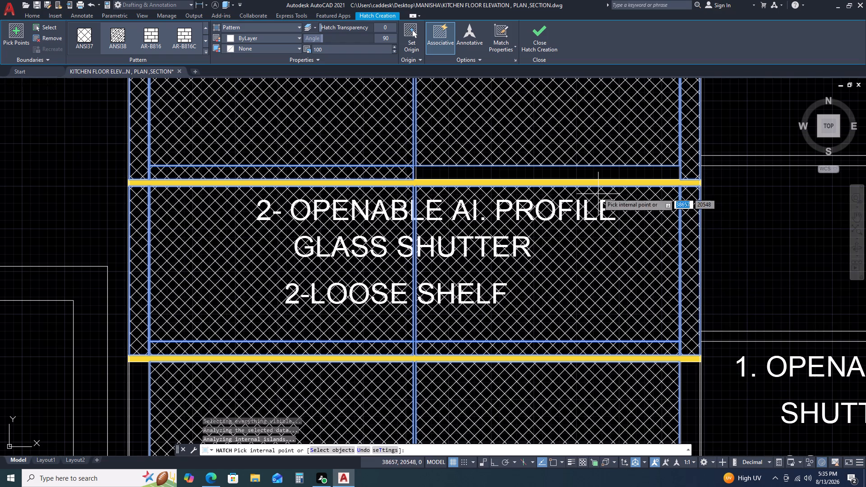
pyautogui.click(595, 179)
# Add the frame strips around the glass cabinet's lower two rows to the hatch and finish hatching.
pyautogui.scroll(-3, 523, 212)
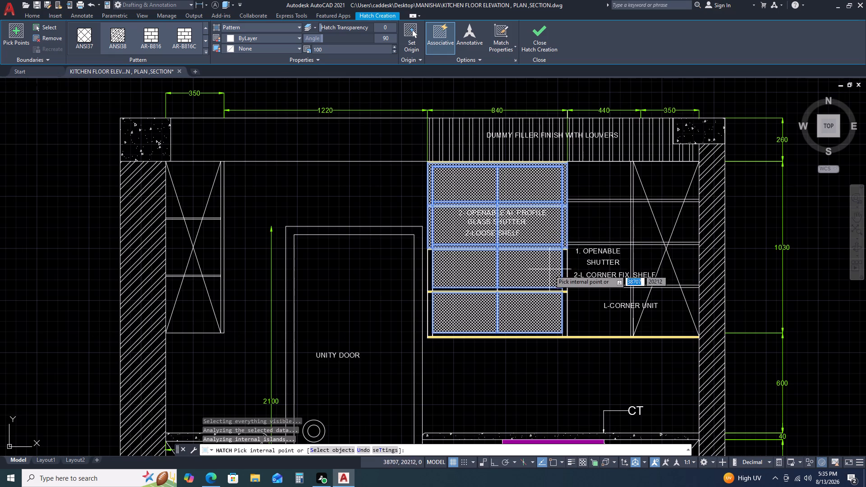
pyautogui.scroll(3, 562, 269)
pyautogui.click(567, 266)
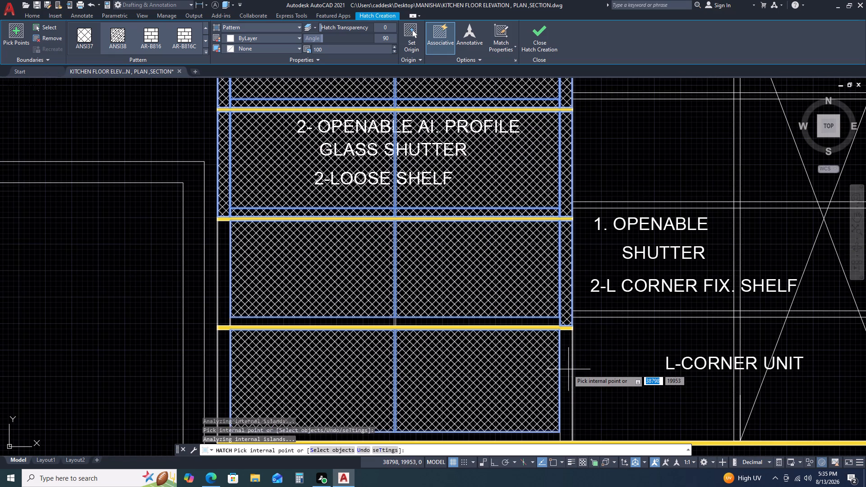
pyautogui.click(567, 368)
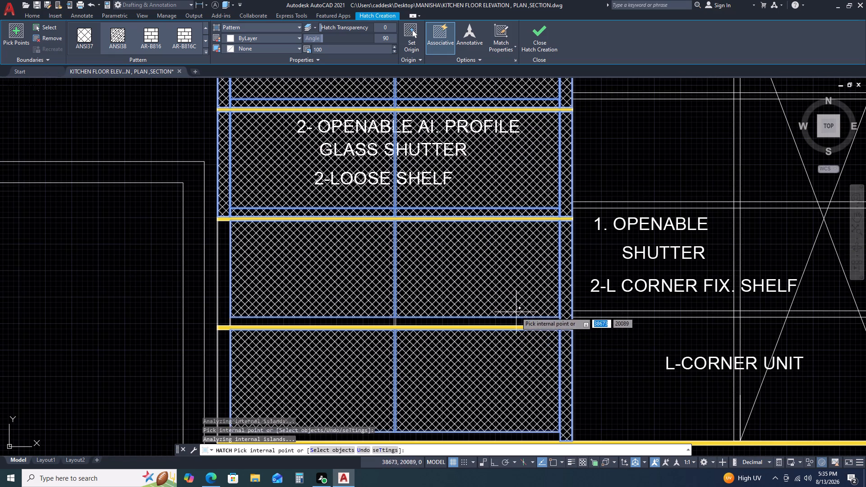
pyautogui.click(507, 321)
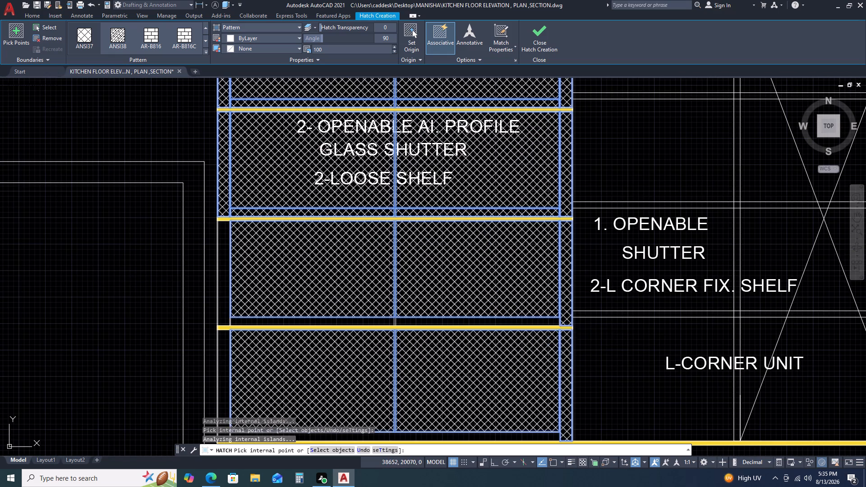
pyautogui.scroll(-3, 530, 288)
pyautogui.scroll(3, 514, 327)
pyautogui.click(522, 312)
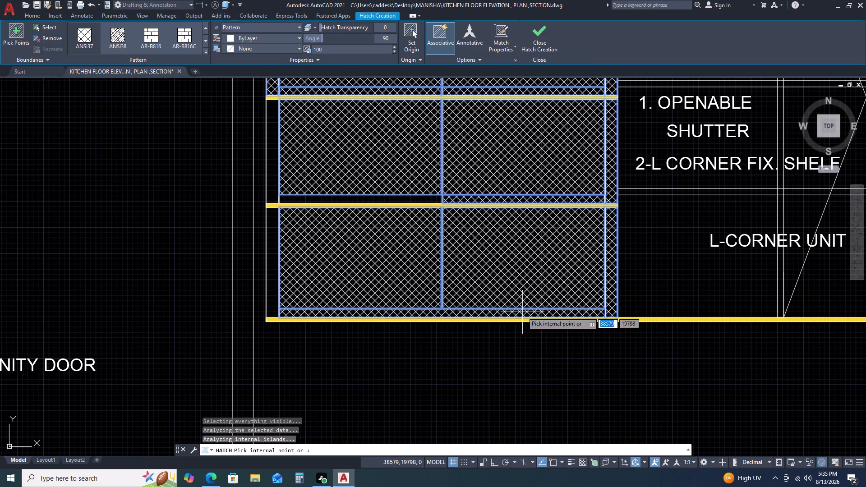
pyautogui.click(365, 196)
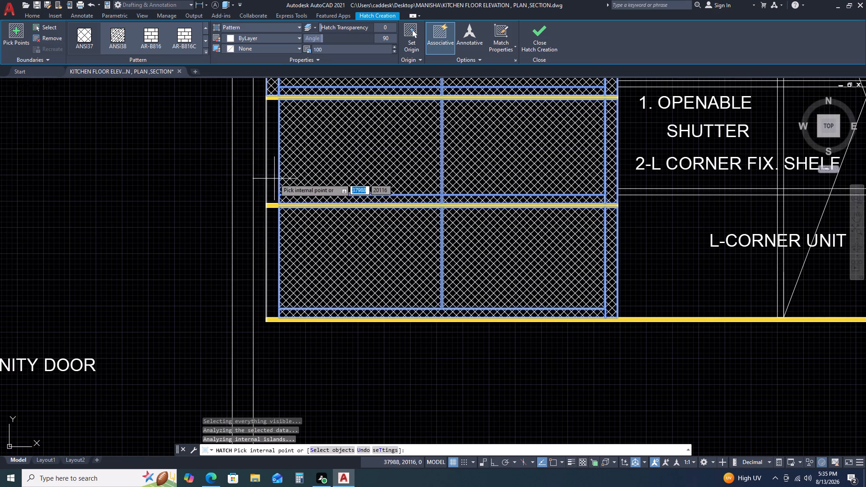
pyautogui.click(274, 179)
pyautogui.click(274, 248)
pyautogui.press('Escape')
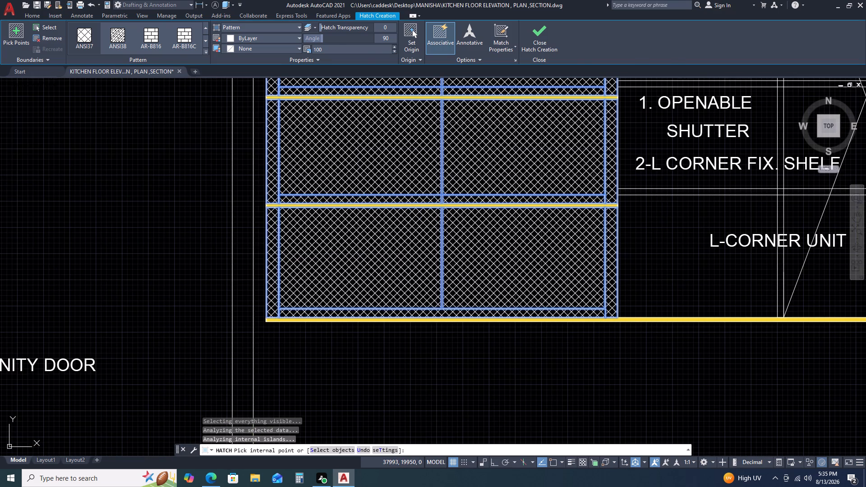
# Match the new glass panel hatches to the diagonal glass hatch of the cabinet in KITCHEN ELEVATION AT-A.
pyautogui.press('m')
pyautogui.press('a')
pyautogui.press('space')
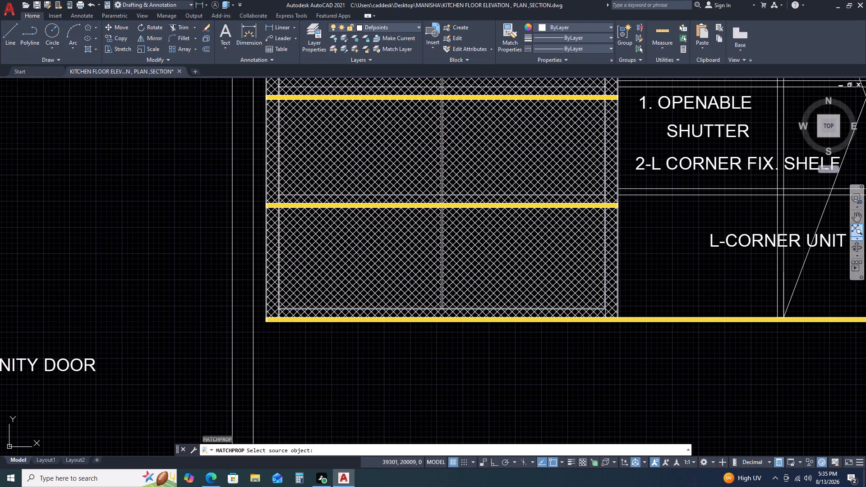
pyautogui.scroll(-4, 650, 248)
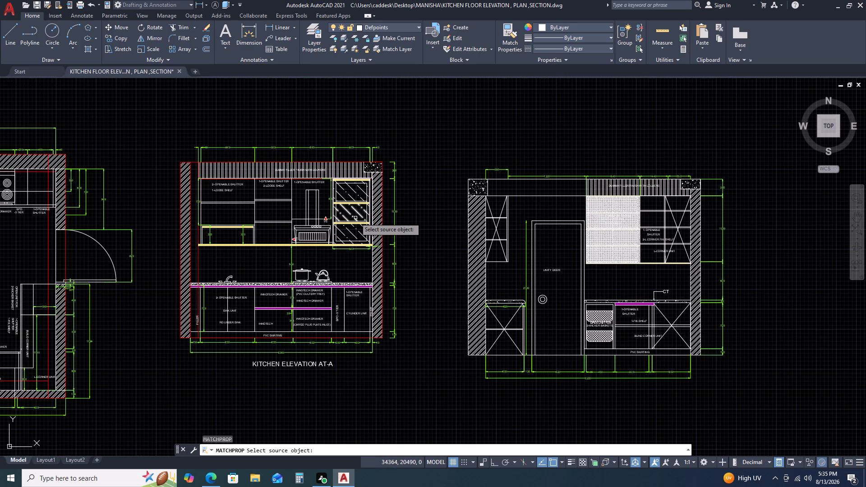
pyautogui.click(355, 215)
pyautogui.click(357, 211)
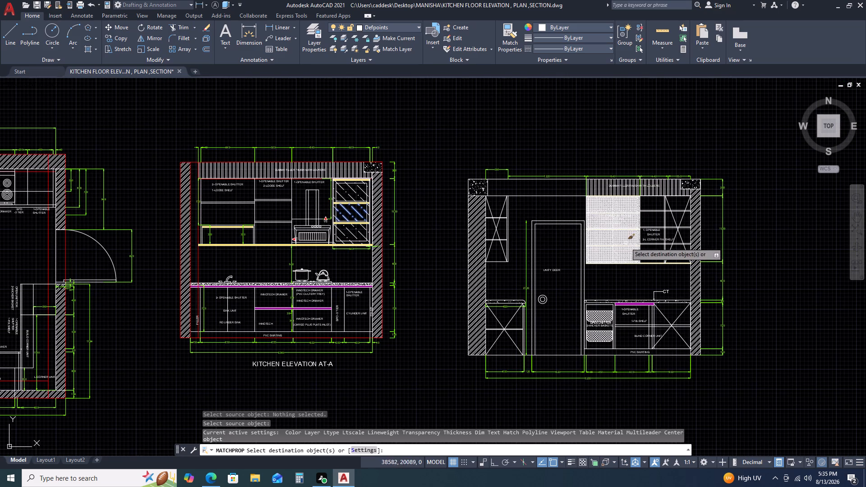
pyautogui.click(623, 234)
pyautogui.click(622, 212)
pyautogui.click(618, 220)
pyautogui.click(628, 199)
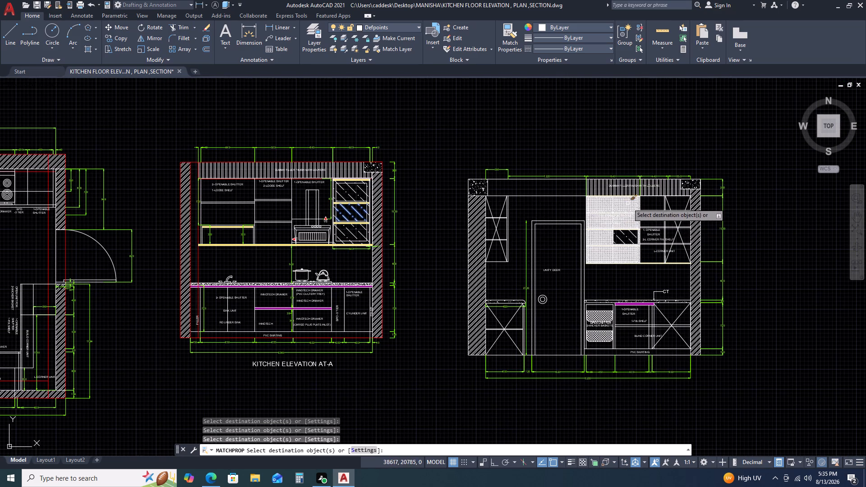
pyautogui.click(620, 231)
pyautogui.click(627, 218)
pyautogui.click(603, 218)
pyautogui.click(604, 201)
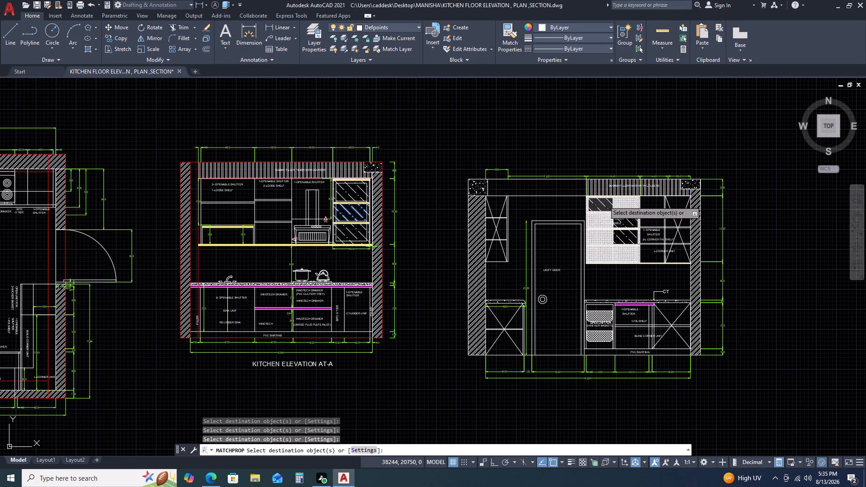
pyautogui.click(596, 223)
pyautogui.click(597, 239)
pyautogui.click(603, 256)
pyautogui.click(627, 255)
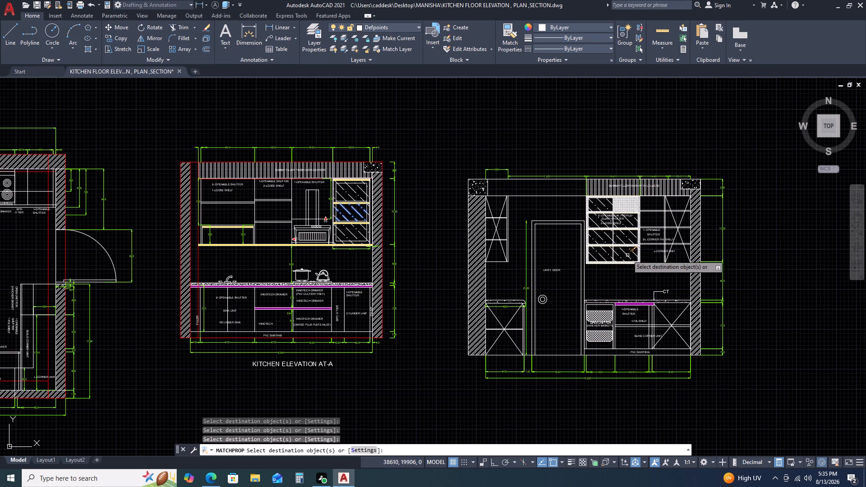
# Match the frame strip hatches around the glass cabinet's lower rows to the same diagonal glass hatch.
pyautogui.scroll(3, 640, 259)
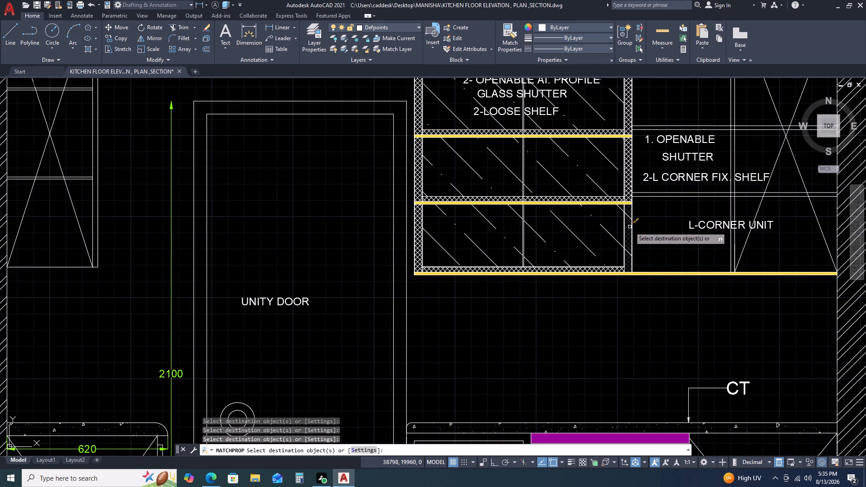
pyautogui.click(630, 227)
pyautogui.click(619, 201)
pyautogui.click(609, 200)
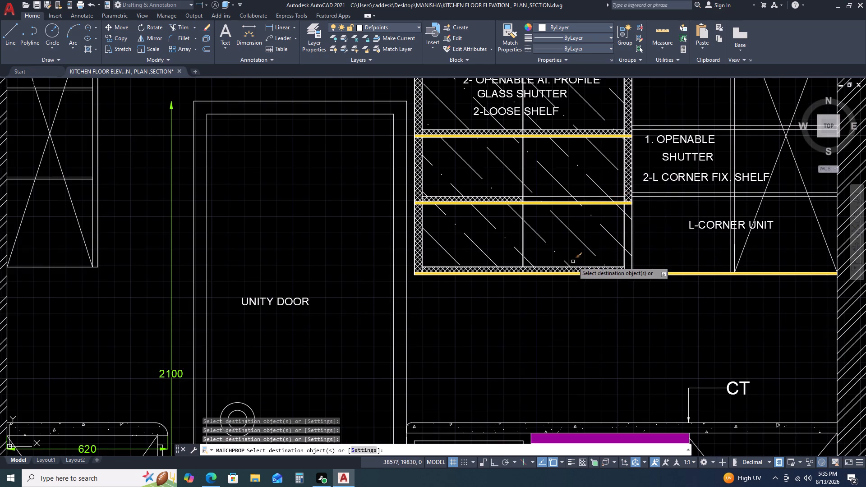
pyautogui.click(577, 270)
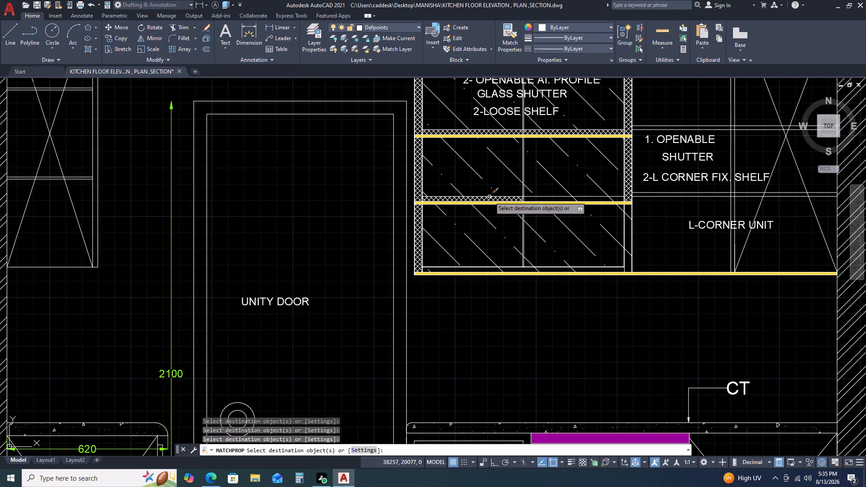
pyautogui.click(489, 197)
pyautogui.click(483, 197)
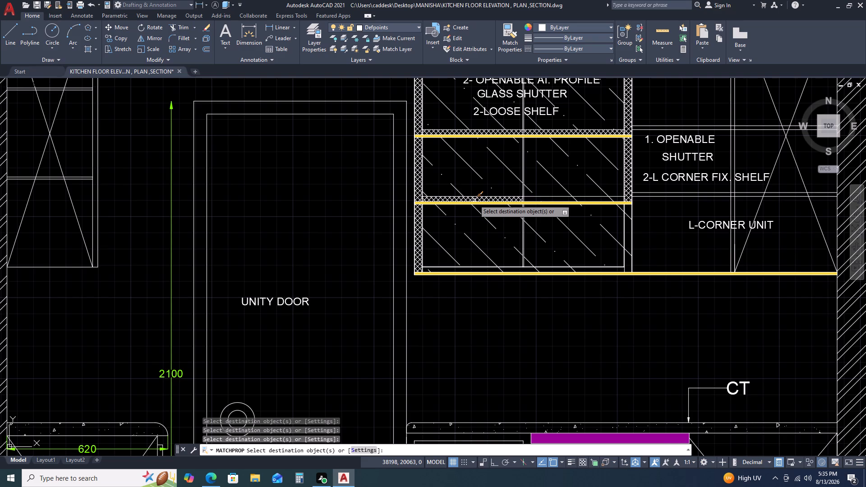
pyautogui.click(474, 199)
pyautogui.scroll(3, 459, 175)
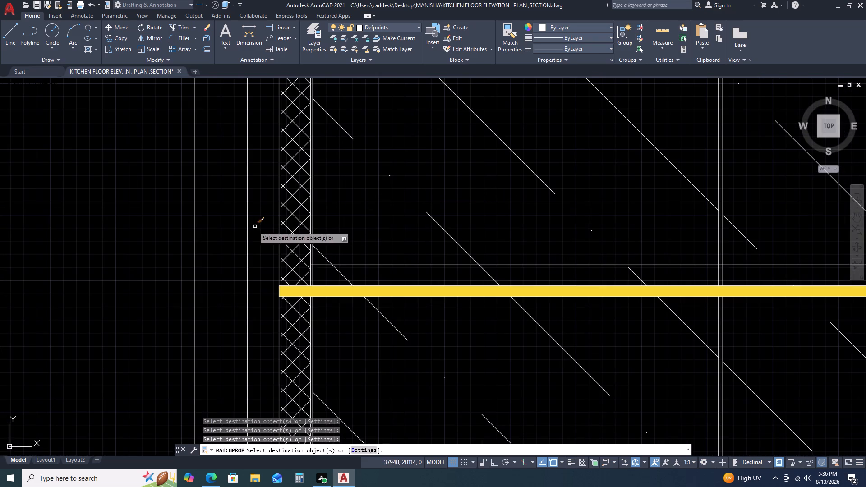
pyautogui.click(302, 193)
pyautogui.click(296, 200)
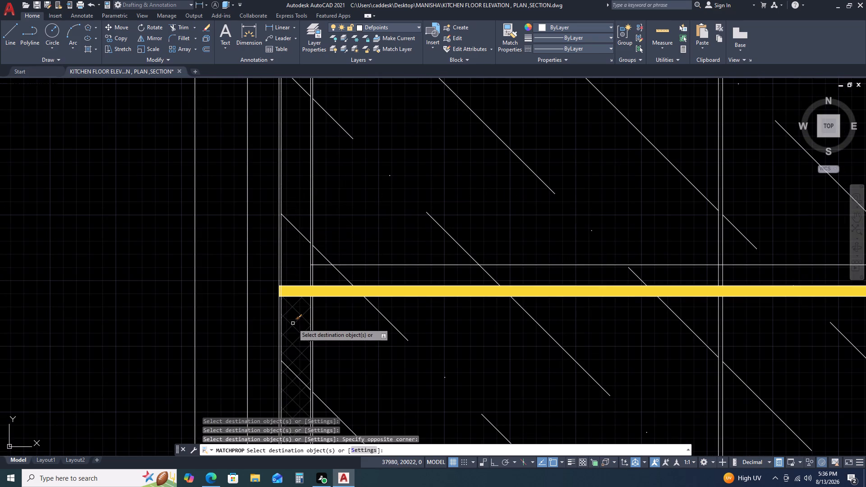
pyautogui.click(293, 323)
# Match the hatches of the top row's right glass panel, the strip below it and the upper right side strips to the diagonal glass hatch.
pyautogui.scroll(-5, 459, 217)
pyautogui.scroll(5, 515, 170)
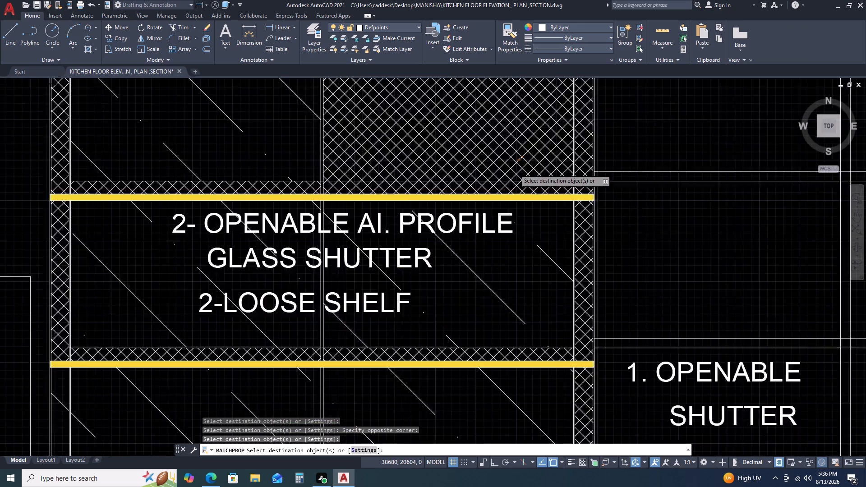
pyautogui.click(523, 152)
pyautogui.click(456, 201)
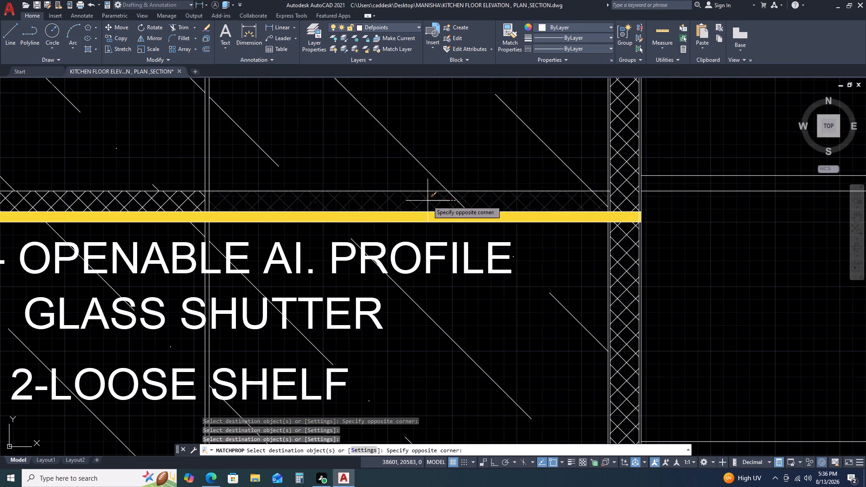
pyautogui.click(426, 200)
pyautogui.click(619, 165)
pyautogui.click(615, 171)
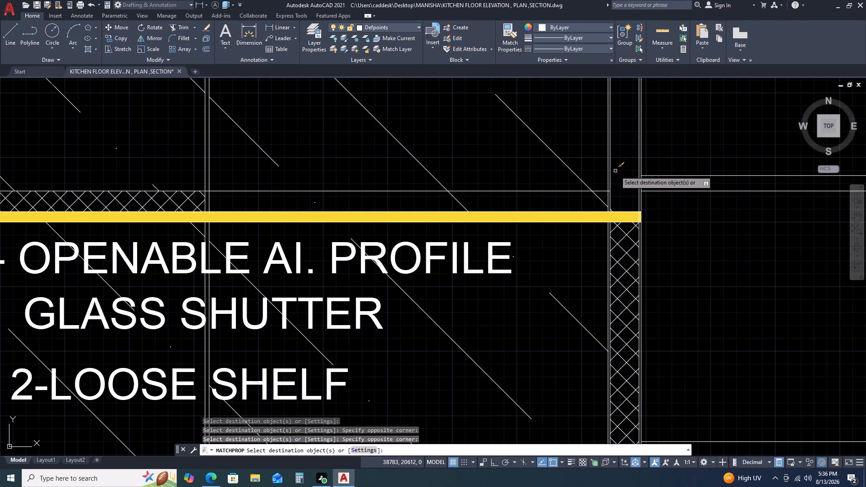
pyautogui.click(620, 280)
# Match the remaining frame strip hatches beside and below the glass cabinet's upper and middle rows to the glass hatch and finish matching.
pyautogui.scroll(-4, 611, 247)
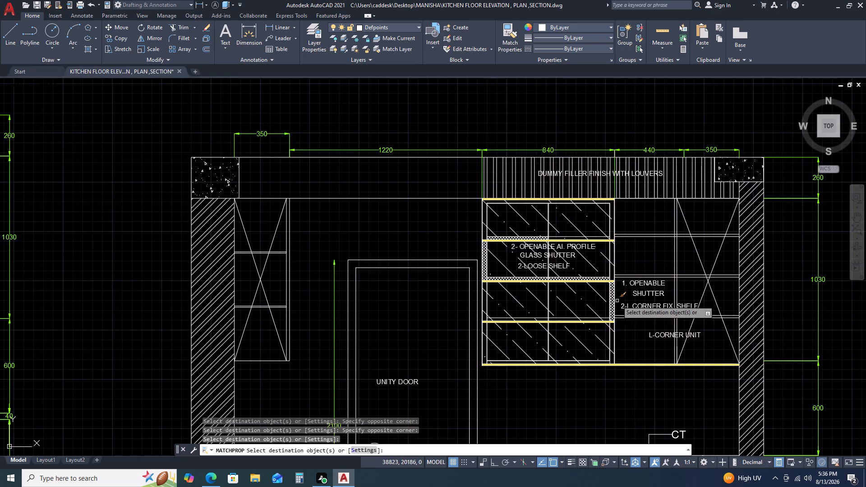
pyautogui.scroll(4, 617, 304)
pyautogui.click(569, 279)
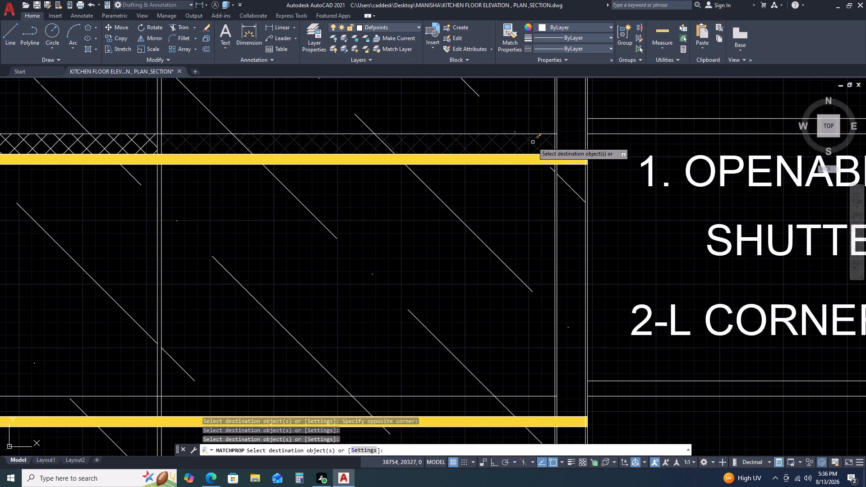
pyautogui.click(533, 142)
pyautogui.scroll(-4, 534, 143)
pyautogui.scroll(4, 470, 153)
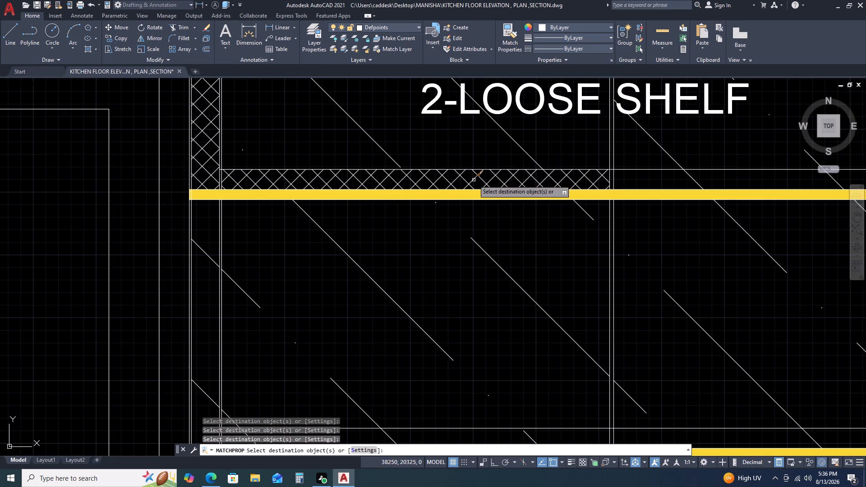
pyautogui.click(474, 180)
pyautogui.scroll(-4, 474, 180)
pyautogui.scroll(3, 457, 142)
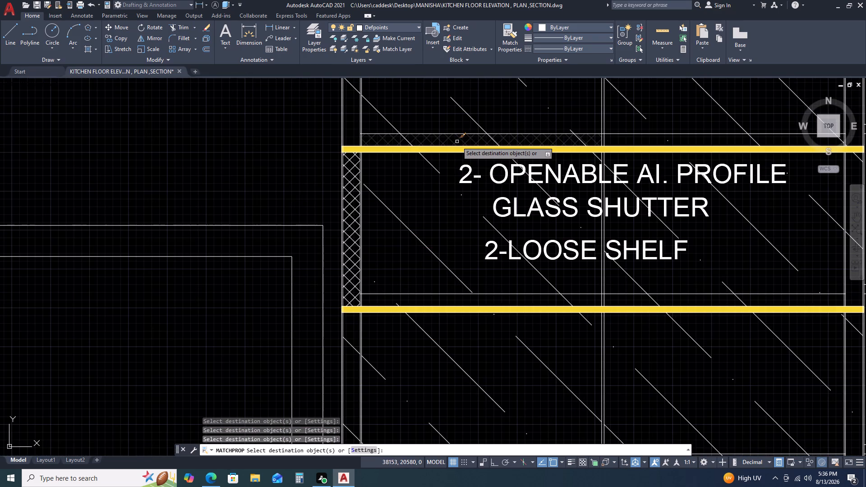
pyautogui.click(457, 142)
pyautogui.click(352, 178)
pyautogui.scroll(-2, 371, 234)
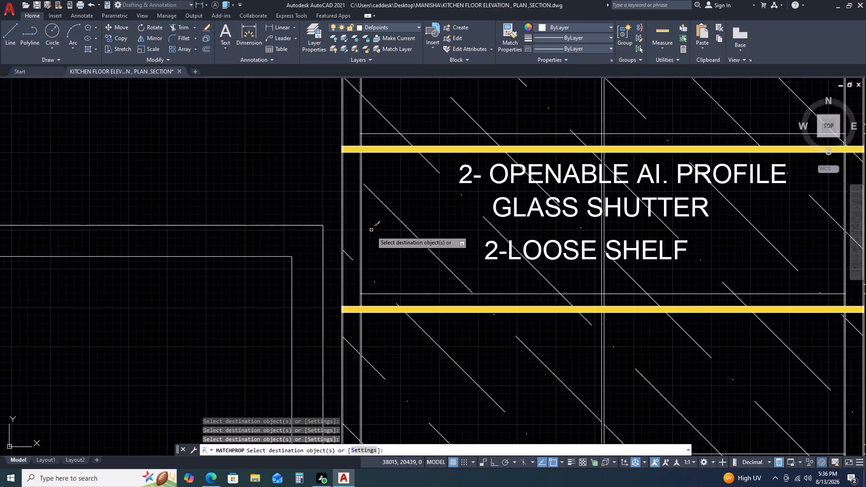
pyautogui.scroll(-1, 385, 248)
pyautogui.press('Escape')
pyautogui.scroll(-3, 528, 239)
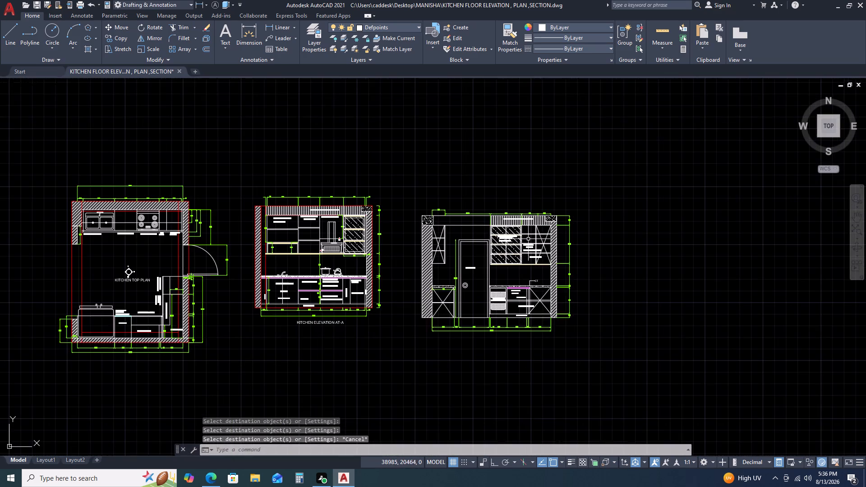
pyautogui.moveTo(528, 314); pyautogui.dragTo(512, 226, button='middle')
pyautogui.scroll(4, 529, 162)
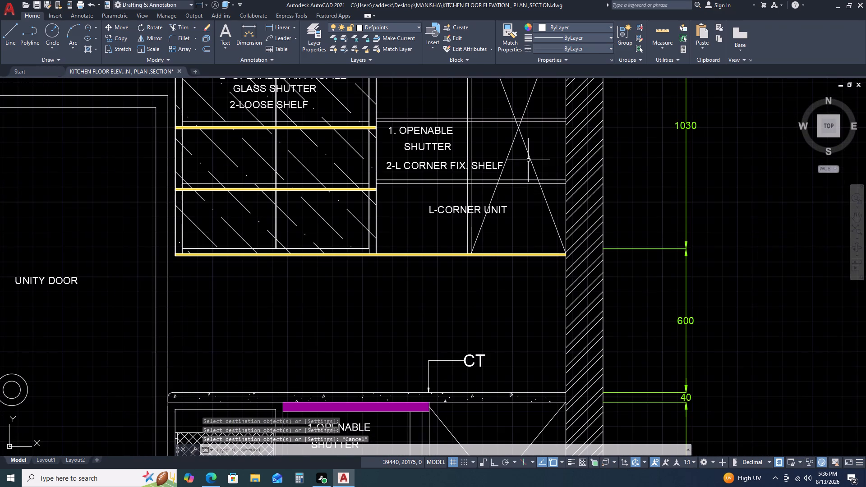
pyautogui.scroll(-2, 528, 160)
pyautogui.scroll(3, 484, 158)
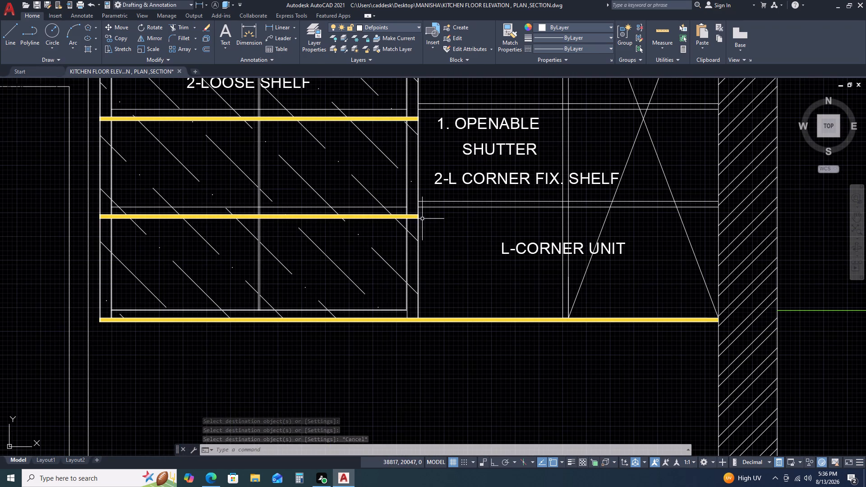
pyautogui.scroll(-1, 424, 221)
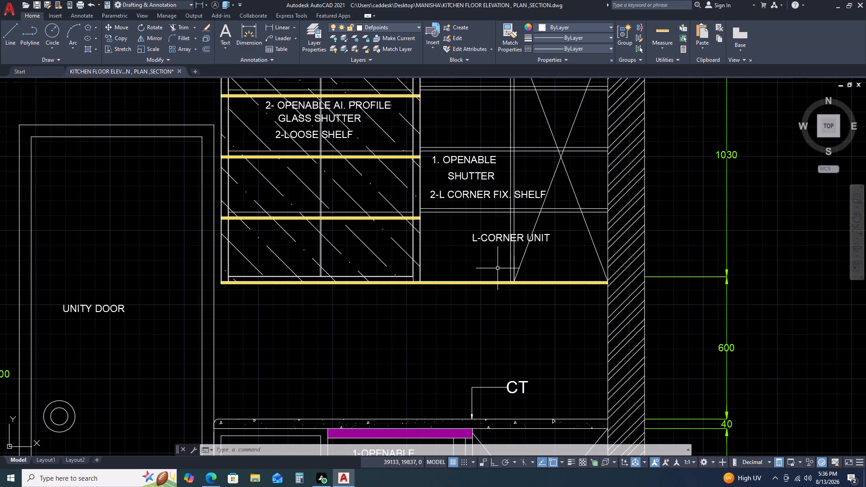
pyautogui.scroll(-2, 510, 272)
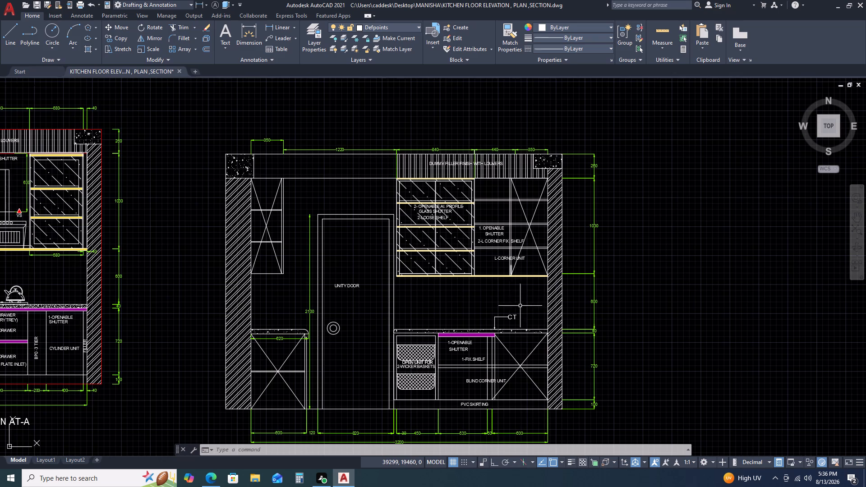
# Add a multileader reading PROFILE LIGHT that points to the yellow strip under the glass shutter cabinet.
pyautogui.moveTo(523, 301); pyautogui.dragTo(563, 204, button='middle')
pyautogui.middleClick(565, 200)
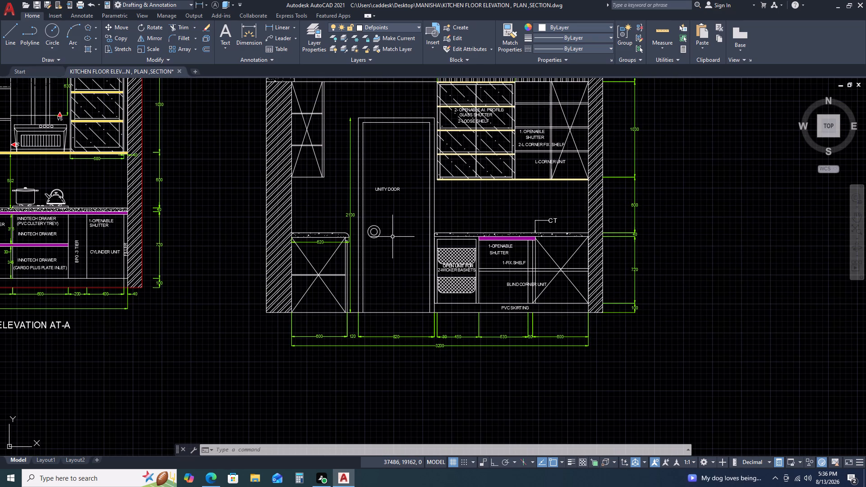
pyautogui.click(282, 42)
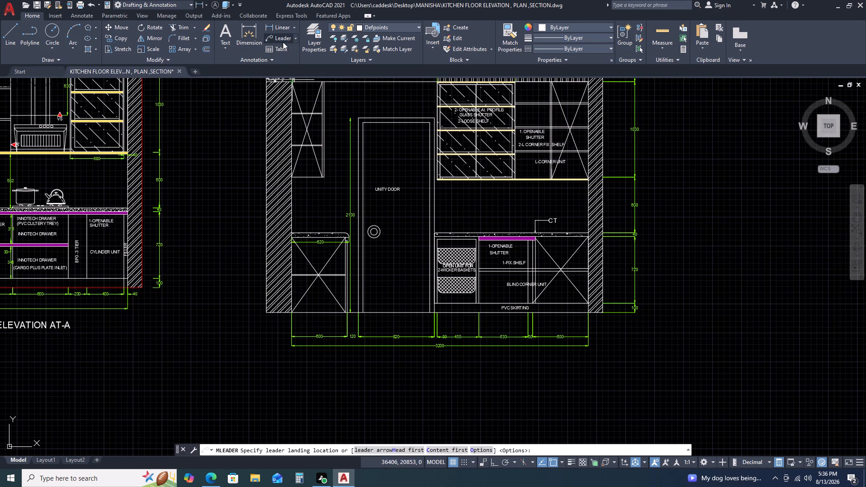
pyautogui.scroll(3, 507, 197)
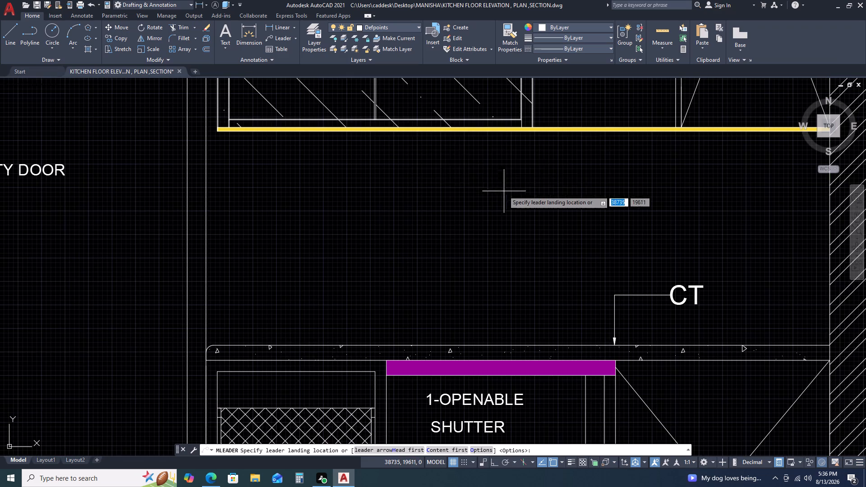
pyautogui.moveTo(428, 177); pyautogui.dragTo(422, 174)
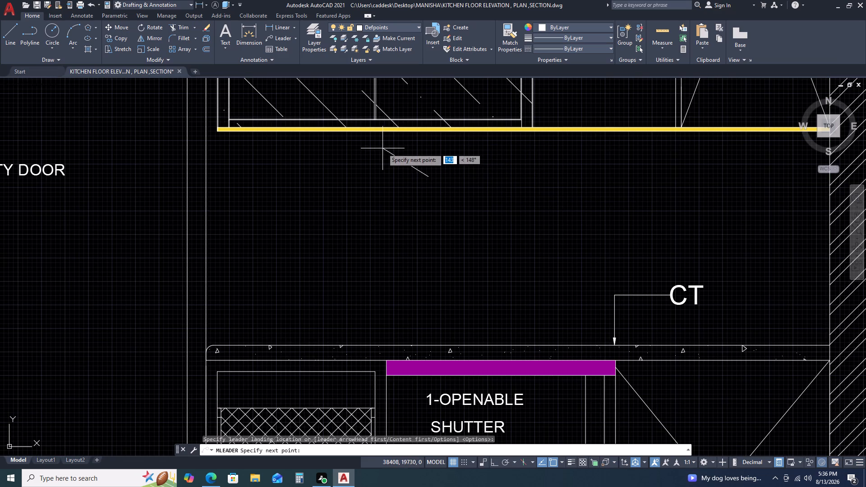
pyautogui.doubleClick(379, 173)
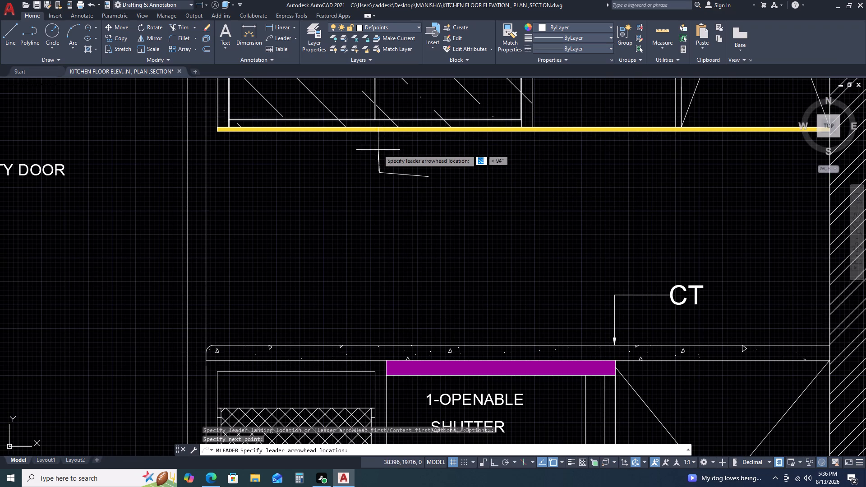
pyautogui.click(375, 133)
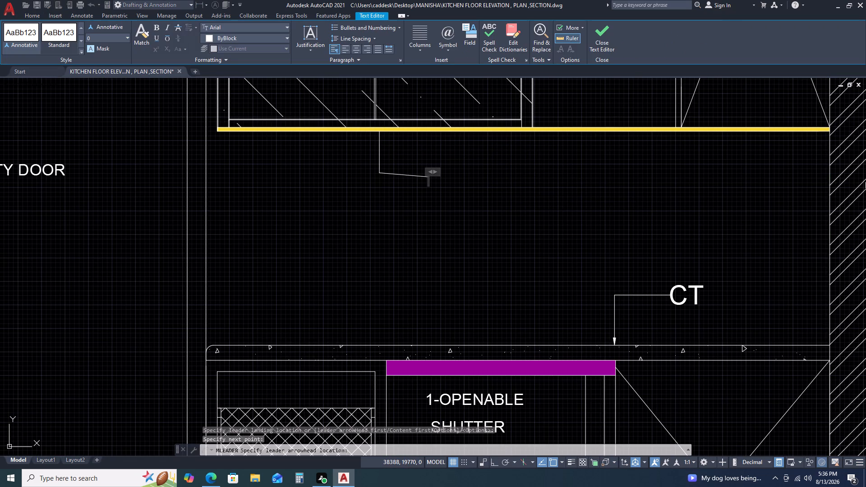
pyautogui.write('PROFI')
pyautogui.press('l')
pyautogui.write('E')
pyautogui.press('space')
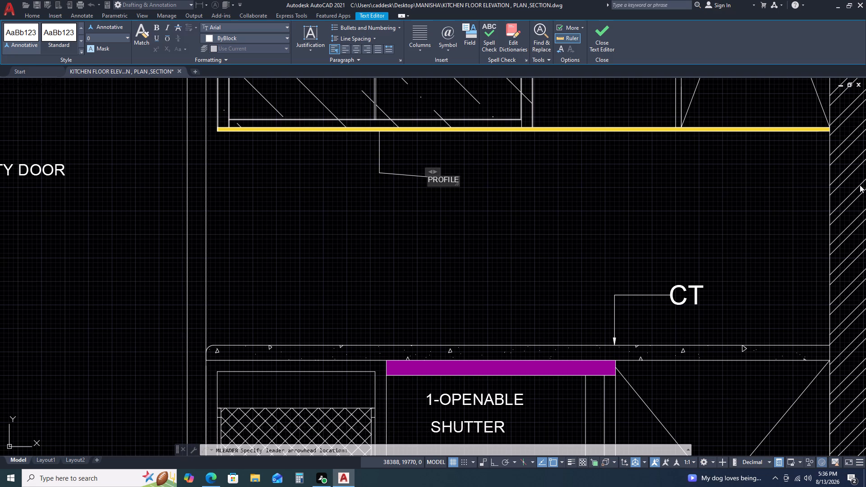
pyautogui.write('LIGHT')
pyautogui.press('space')
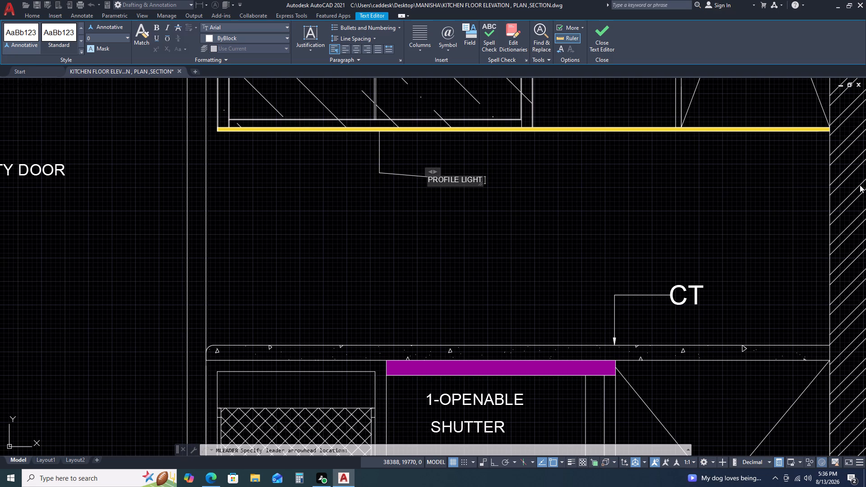
pyautogui.doubleClick(669, 201)
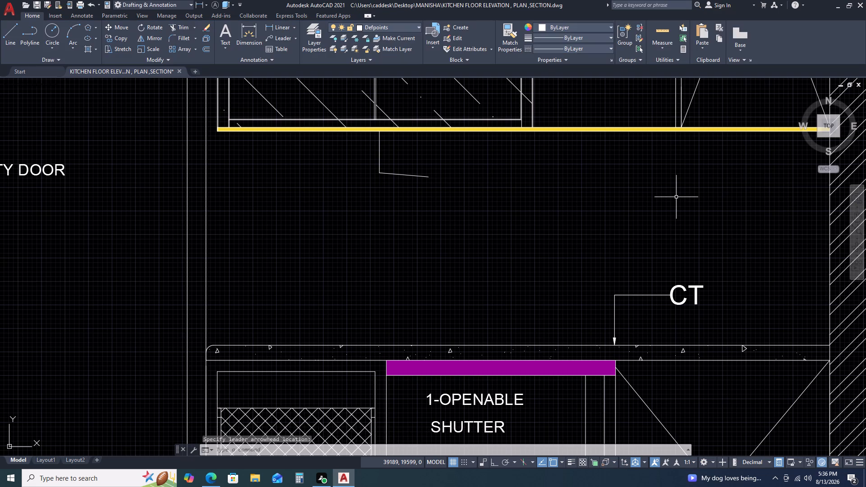
# Match the new profile light leader's properties to the CT leader above the countertop.
pyautogui.write('MA')
pyautogui.press('space')
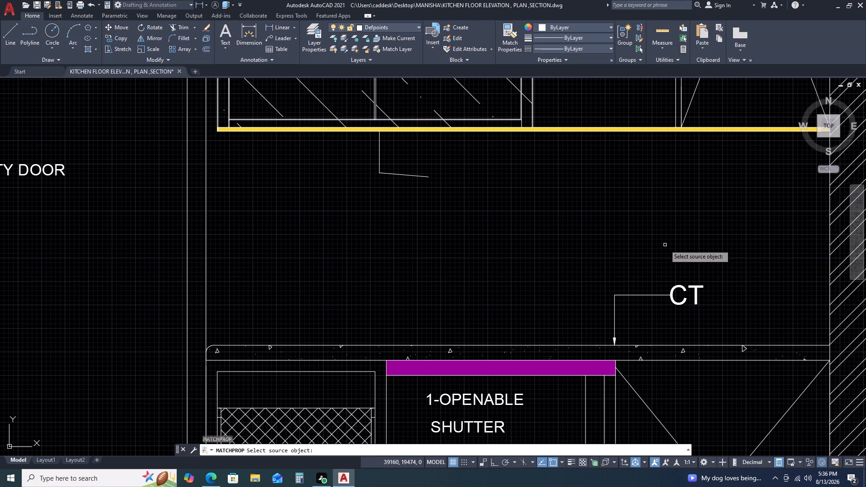
pyautogui.click(675, 285)
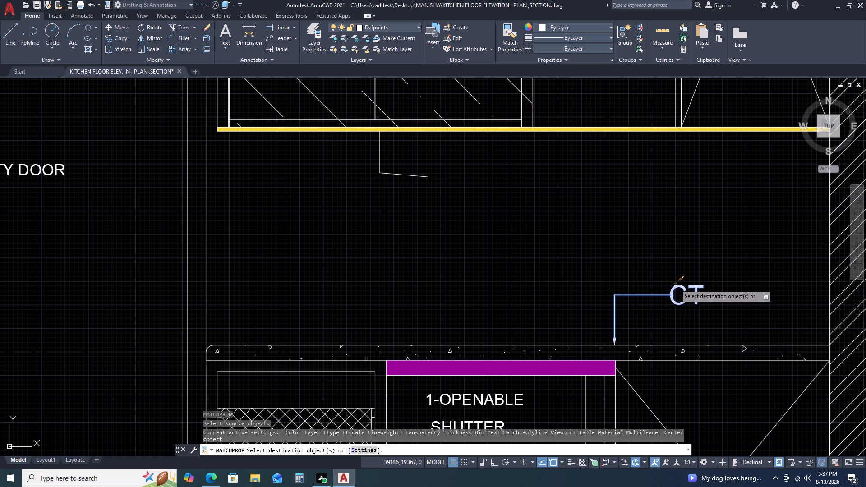
pyautogui.click(389, 173)
pyautogui.press('Escape')
pyautogui.scroll(-3, 519, 182)
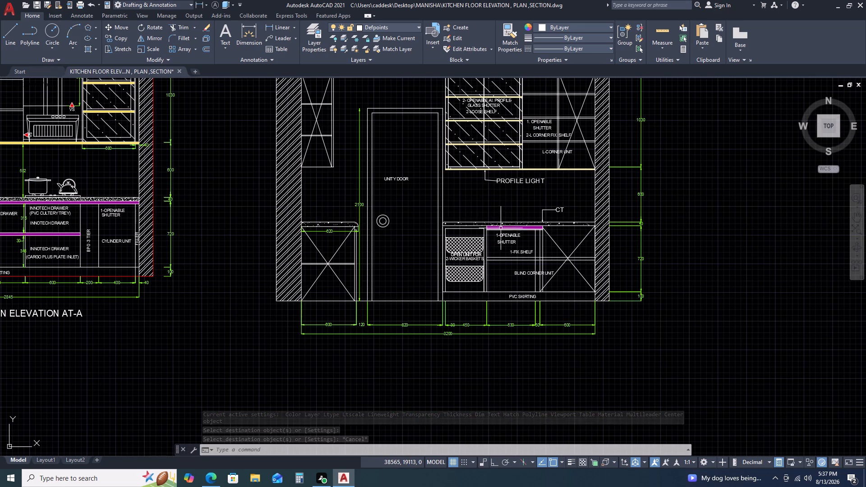
# Copy the UNITY DOOR label into the open wall area below the PROFILE LIGHT note.
pyautogui.scroll(2, 413, 207)
pyautogui.moveTo(408, 152); pyautogui.dragTo(400, 143)
pyautogui.click(377, 110)
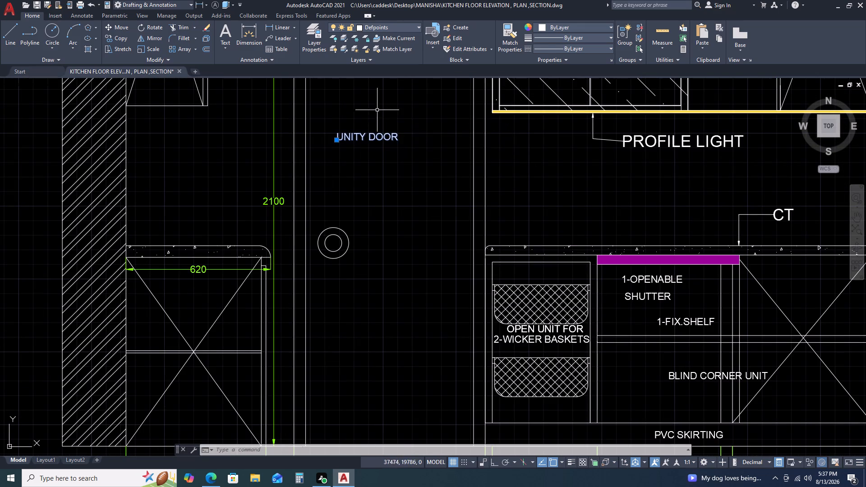
pyautogui.press('c')
pyautogui.write('O')
pyautogui.press('space')
pyautogui.moveTo(417, 148); pyautogui.dragTo(461, 162)
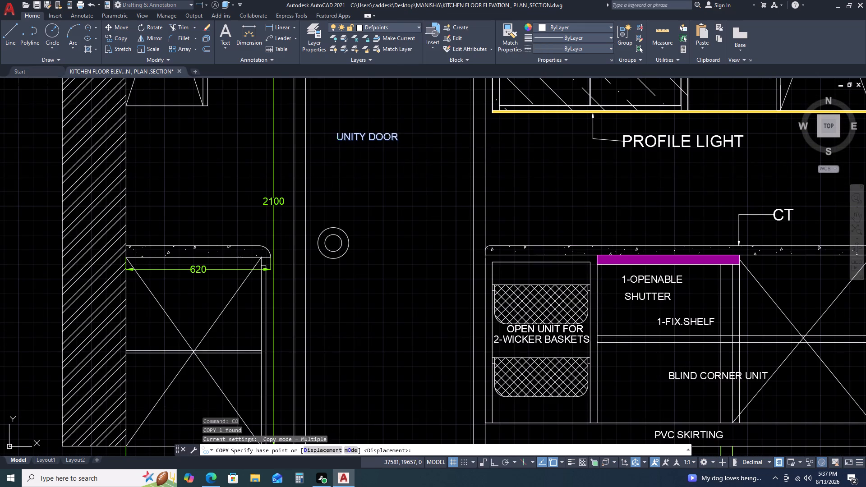
pyautogui.moveTo(461, 162); pyautogui.dragTo(562, 169)
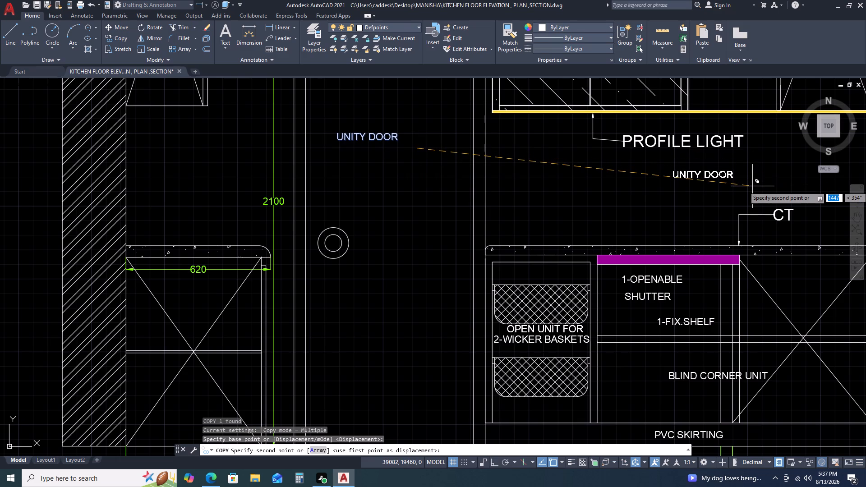
pyautogui.click(752, 186)
pyautogui.press('Escape')
# Change the copied UNITY DOOR label below the PROFILE LIGHT note to read BACK SPLASH.
pyautogui.doubleClick(732, 179)
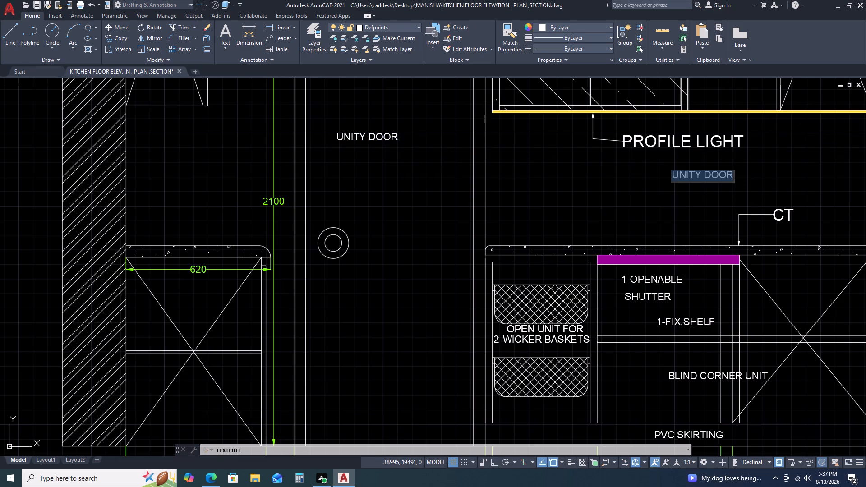
pyautogui.write('BA')
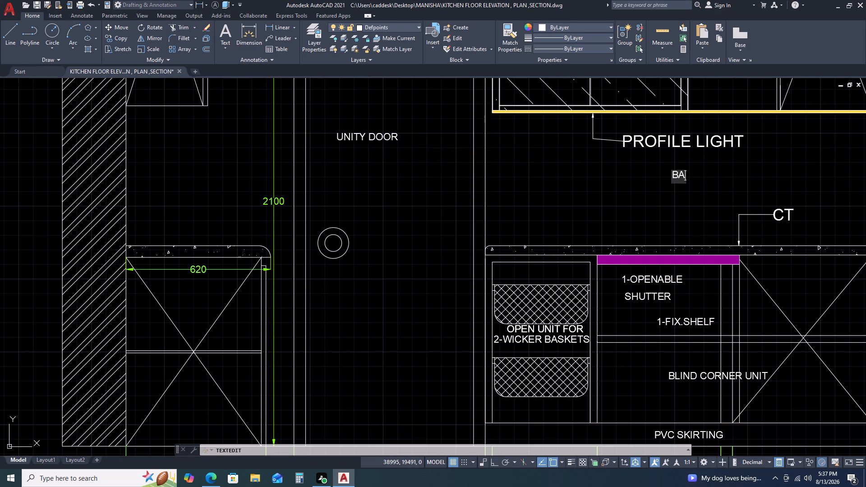
pyautogui.write('CK')
pyautogui.press('space')
pyautogui.write('SPALAS')
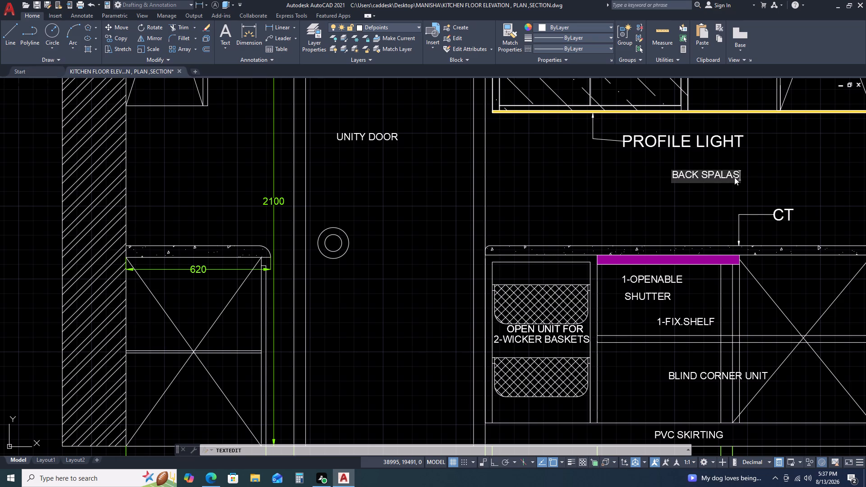
pyautogui.press('BackSpace')
pyautogui.press('BackSpace')
pyautogui.press('BackSpace')
pyautogui.press('BackSpace')
pyautogui.write('LASH')
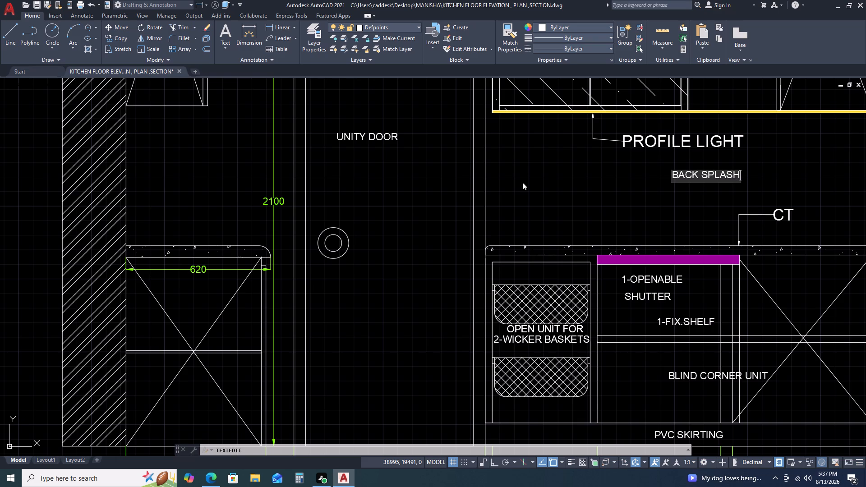
pyautogui.click(525, 171)
pyautogui.press('Escape')
# Set the BACK SPLASH label's text height to 60 and clear the selection.
pyautogui.click(692, 173)
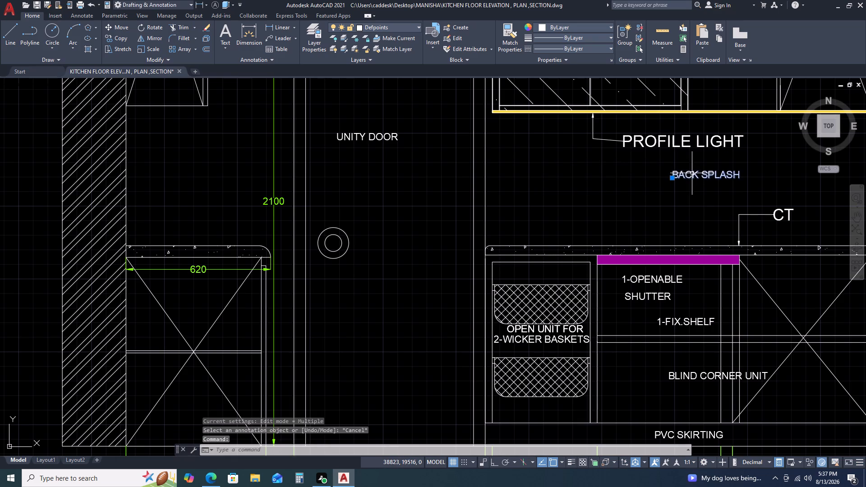
pyautogui.click(805, 139)
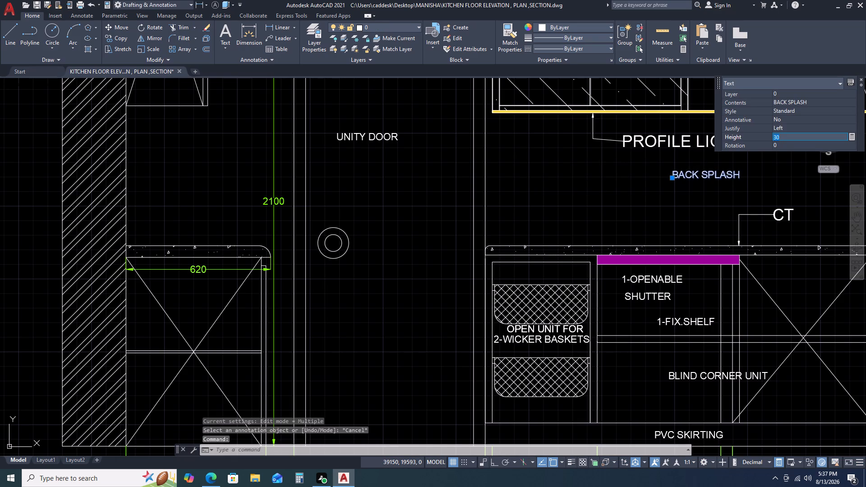
pyautogui.write('60')
pyautogui.press('Return')
pyautogui.press('Escape')
pyautogui.press('Escape')
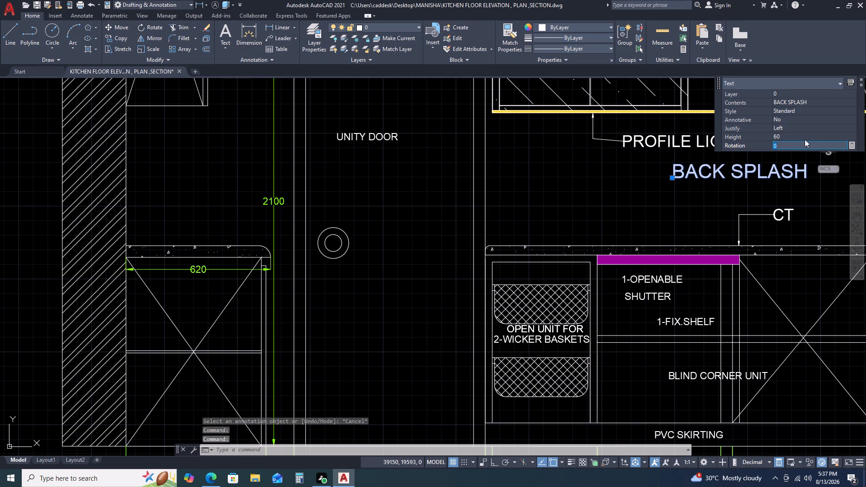
pyautogui.press('Escape')
pyautogui.click(861, 78)
pyautogui.press('Escape')
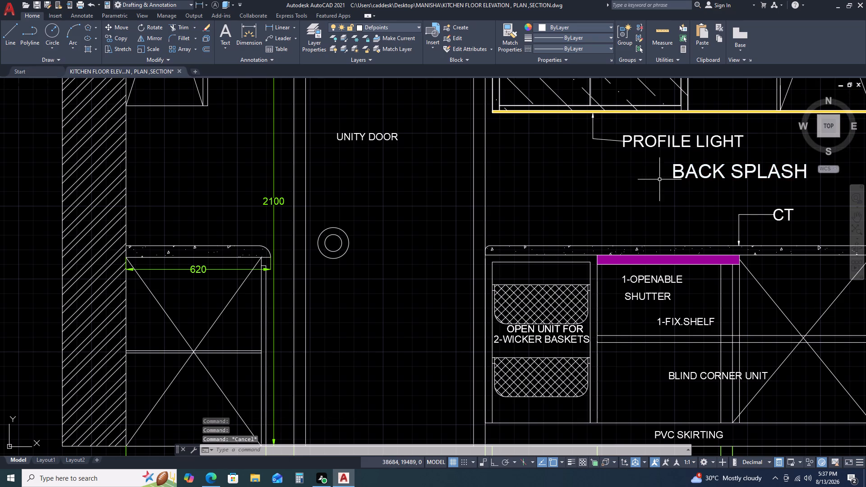
# Examine the unity door elevation's labels and finishes against Kitchen Elevation AT-A and the kitchen plan.
pyautogui.scroll(-3, 673, 170)
pyautogui.moveTo(708, 214); pyautogui.dragTo(615, 193, button='middle')
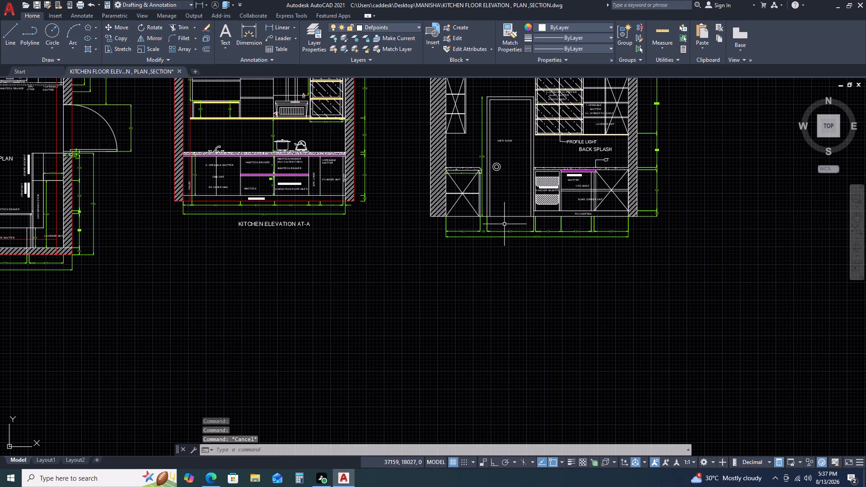
pyautogui.scroll(-2, 502, 216)
pyautogui.moveTo(422, 287); pyautogui.dragTo(507, 219, button='middle')
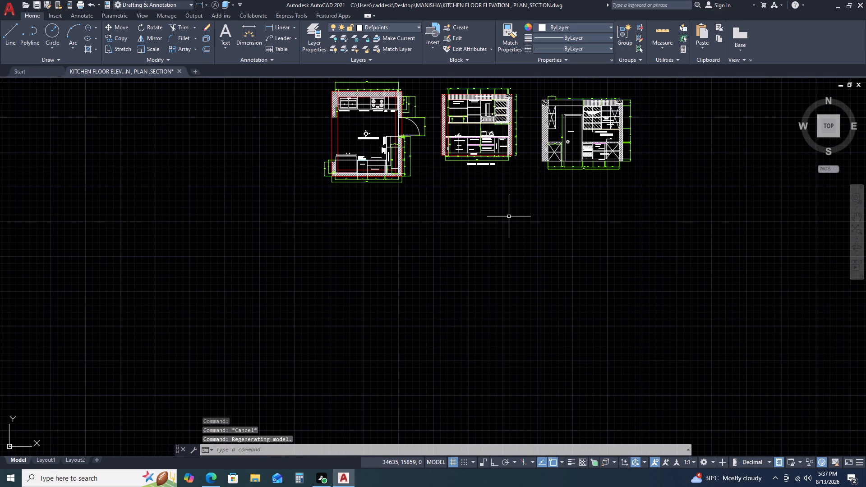
pyautogui.scroll(3, 579, 157)
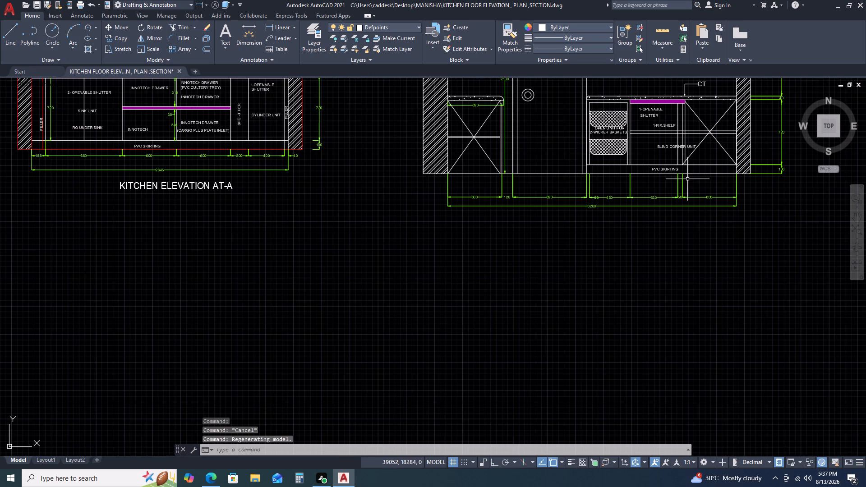
pyautogui.scroll(-4, 686, 182)
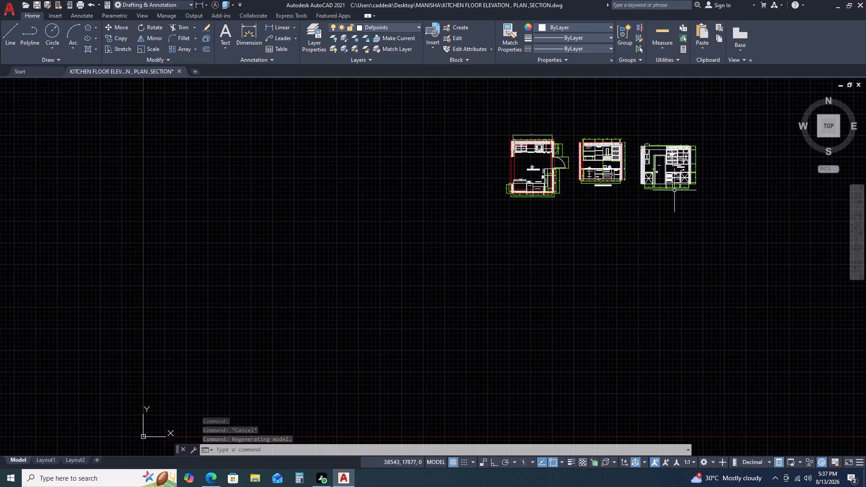
pyautogui.scroll(3, 685, 138)
pyautogui.scroll(2, 648, 203)
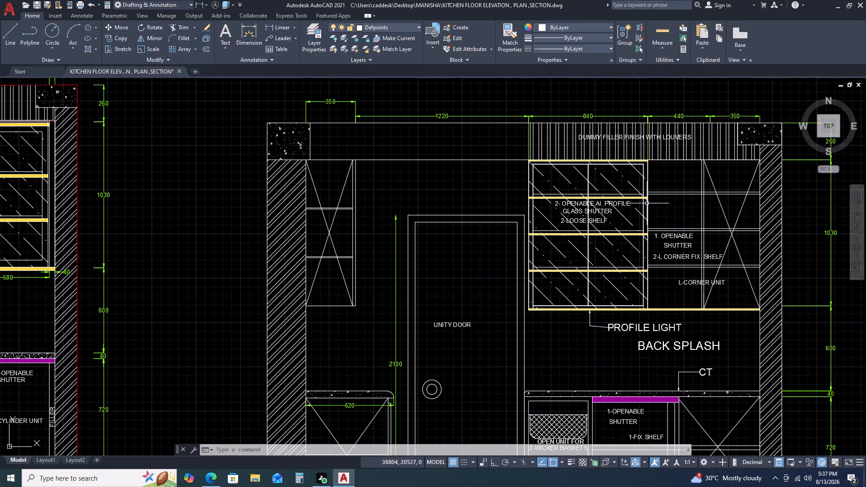
pyautogui.scroll(3, 562, 207)
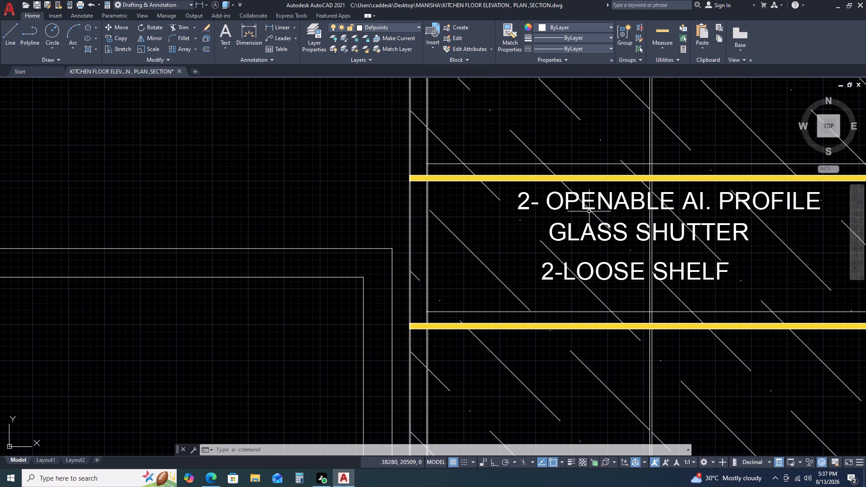
pyautogui.scroll(-3, 516, 188)
pyautogui.scroll(-2, 567, 202)
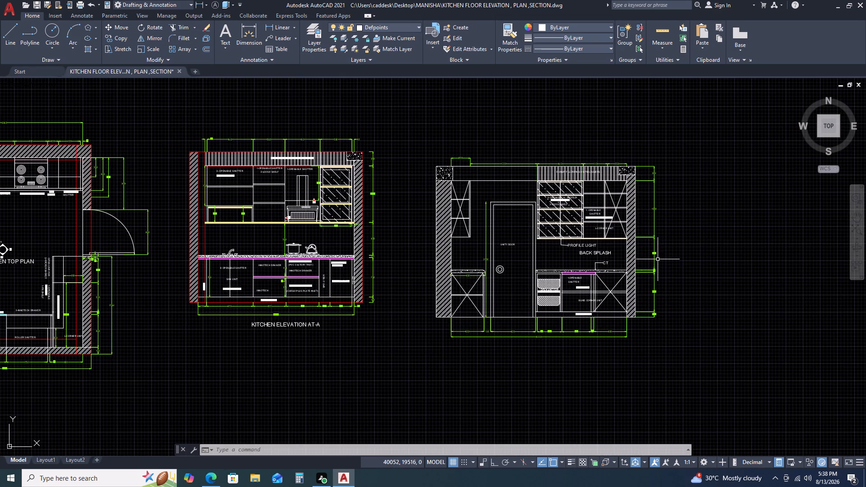
pyautogui.moveTo(675, 287); pyautogui.dragTo(645, 217, button='middle')
pyautogui.middleClick(641, 211)
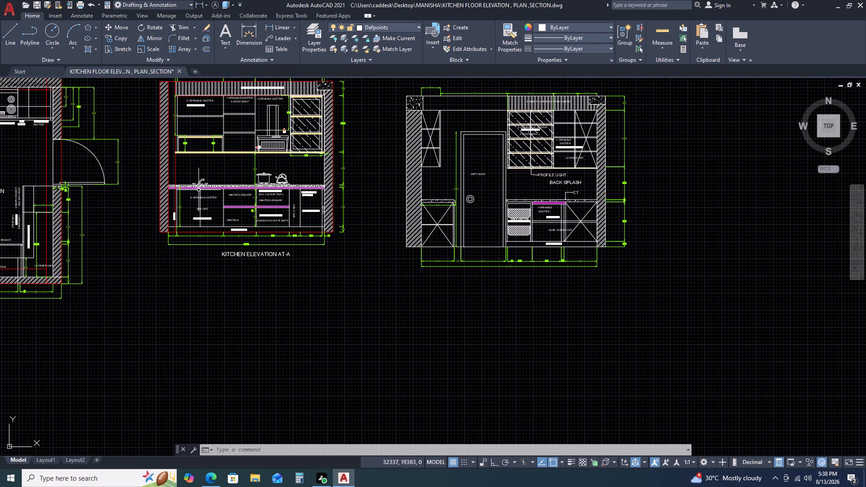
pyautogui.scroll(4, 235, 77)
pyautogui.moveTo(325, 153); pyautogui.dragTo(479, 181, button='middle')
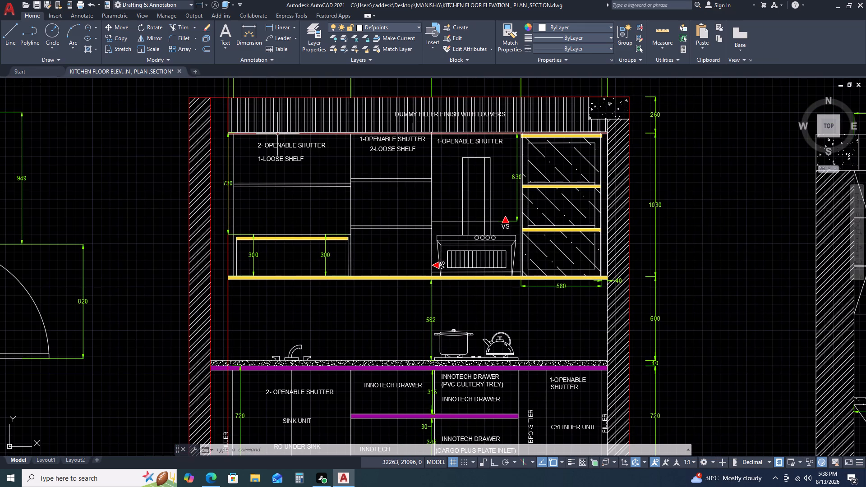
pyautogui.scroll(-2, 326, 161)
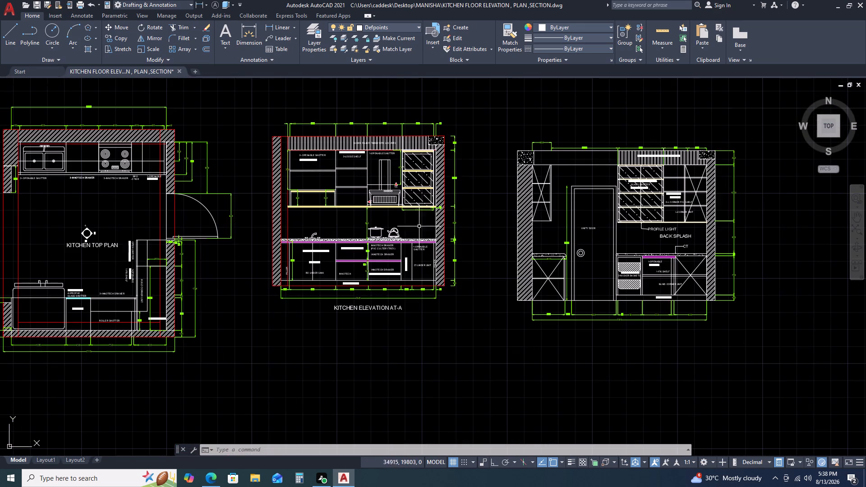
pyautogui.scroll(-2, 532, 212)
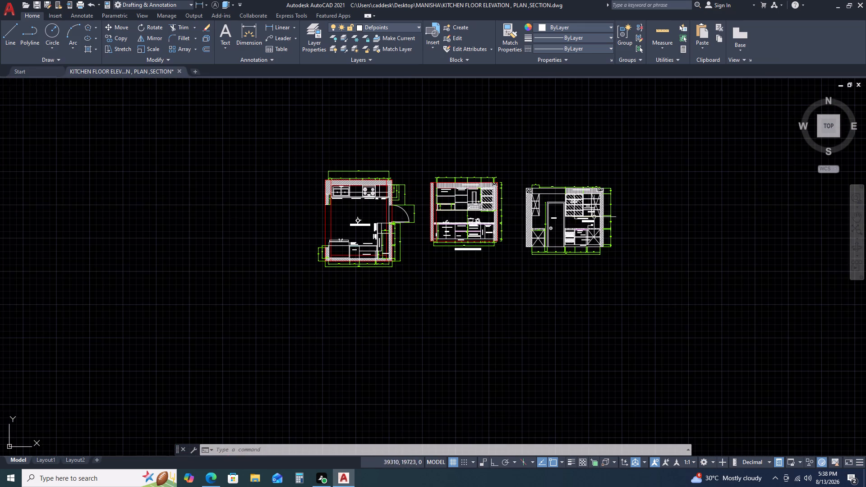
# Match the unity door elevation's outer side, floor and top boundary lines to Kitchen Elevation AT-A's red OUTER WALL line.
pyautogui.scroll(2, 570, 201)
pyautogui.moveTo(552, 206); pyautogui.dragTo(465, 165, button='middle')
pyautogui.middleClick(461, 160)
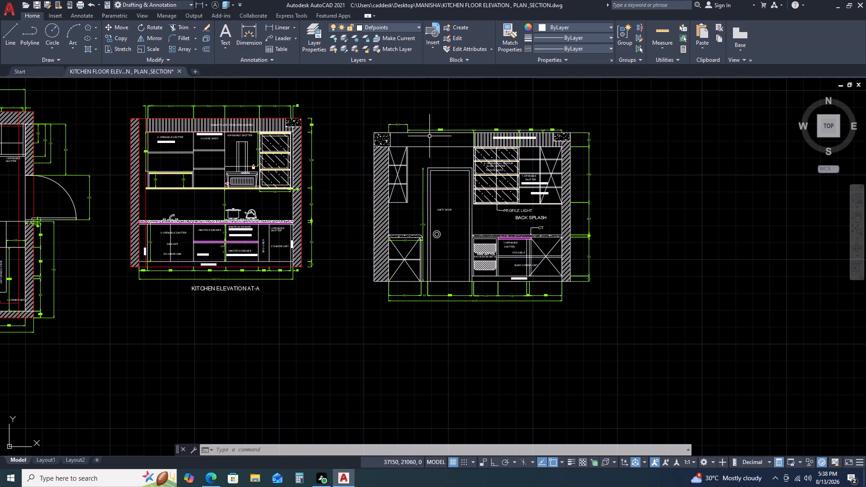
pyautogui.scroll(2, 297, 231)
pyautogui.click(305, 214)
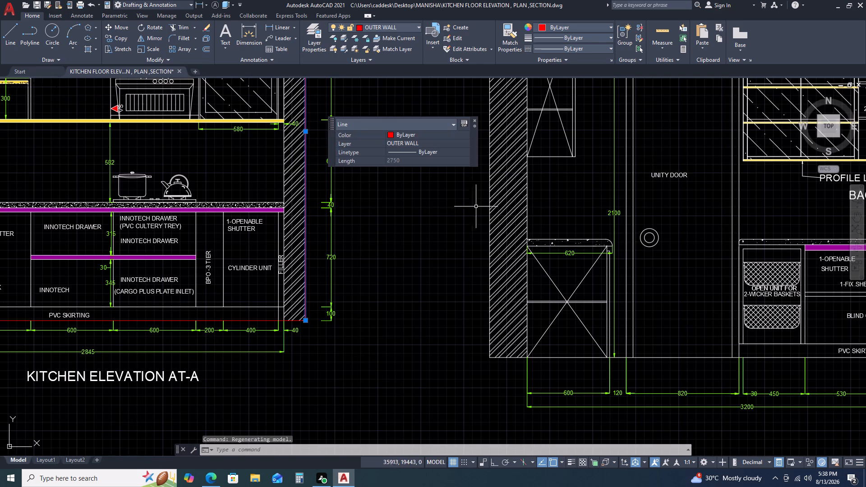
pyautogui.press('m')
pyautogui.press('a')
pyautogui.press('space')
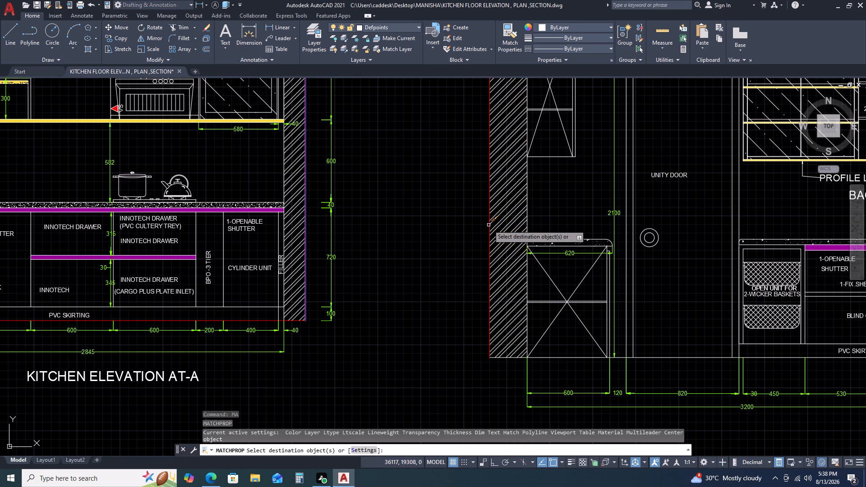
pyautogui.click(489, 223)
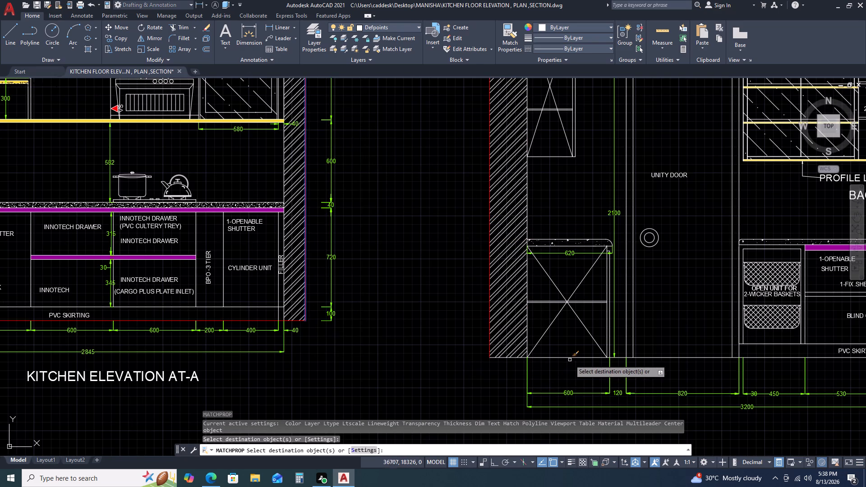
pyautogui.click(570, 358)
pyautogui.scroll(-3, 453, 353)
pyautogui.scroll(3, 579, 294)
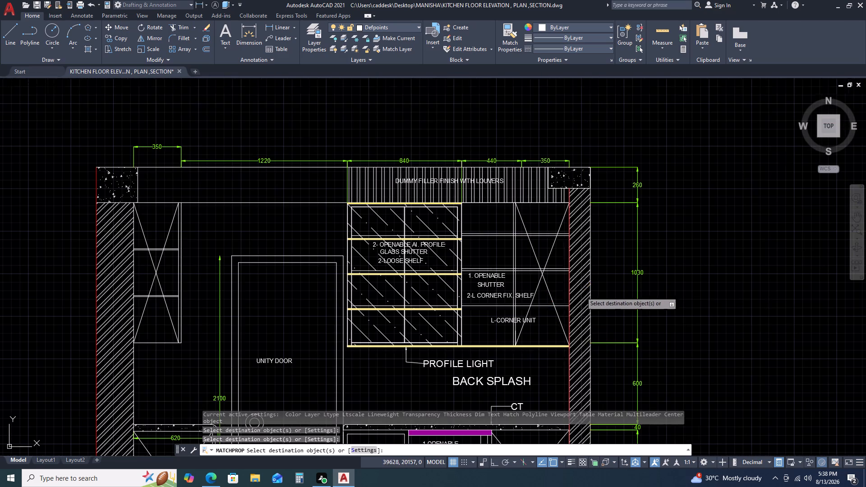
pyautogui.click(590, 286)
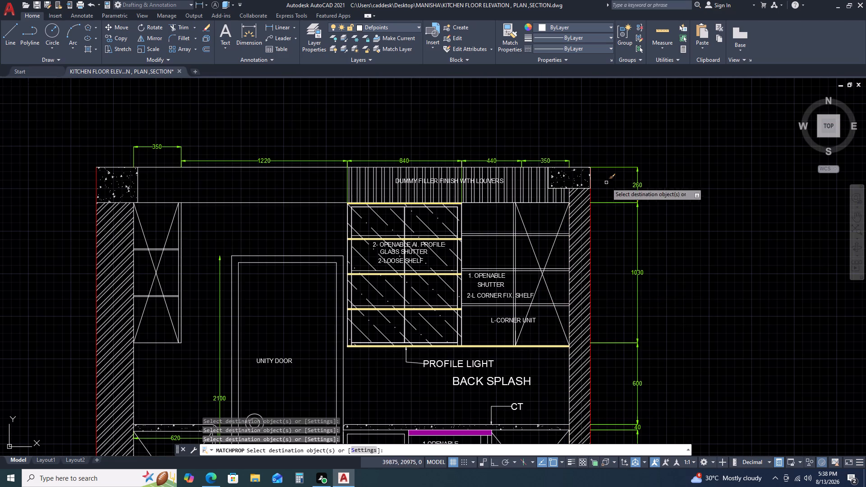
pyautogui.click(310, 167)
pyautogui.scroll(2, 592, 179)
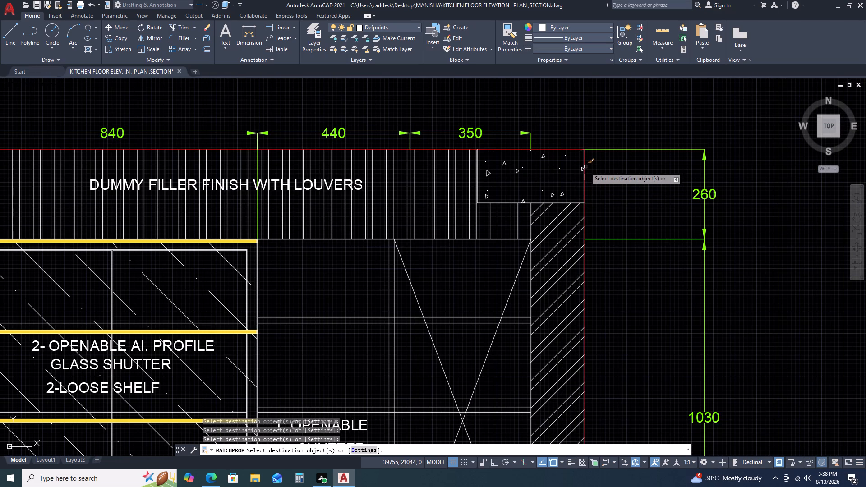
pyautogui.click(585, 167)
pyautogui.scroll(-3, 651, 122)
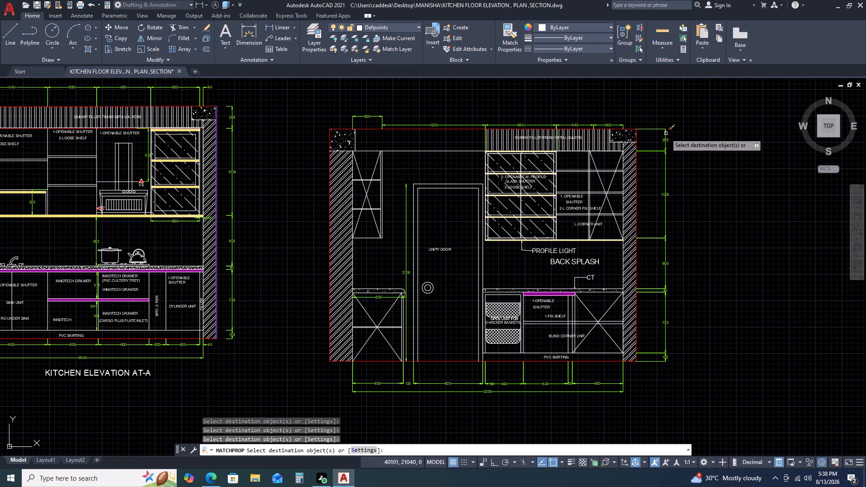
pyautogui.press('Escape')
# Copy the KITCHEN ELEVATION AT-A title to below the overall dimension of the unity door elevation.
pyautogui.scroll(-2, 668, 146)
pyautogui.moveTo(695, 217); pyautogui.dragTo(675, 137, button='middle')
pyautogui.middleClick(675, 135)
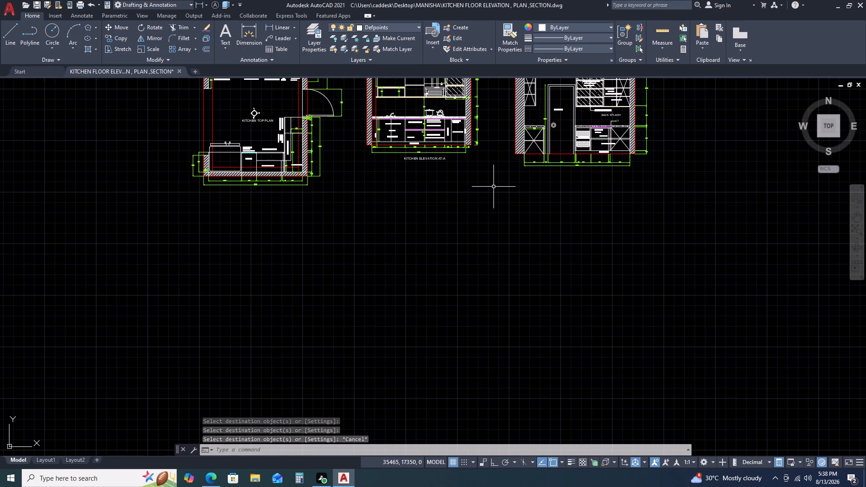
pyautogui.scroll(2, 443, 155)
pyautogui.click(453, 151)
pyautogui.click(406, 184)
pyautogui.press('c')
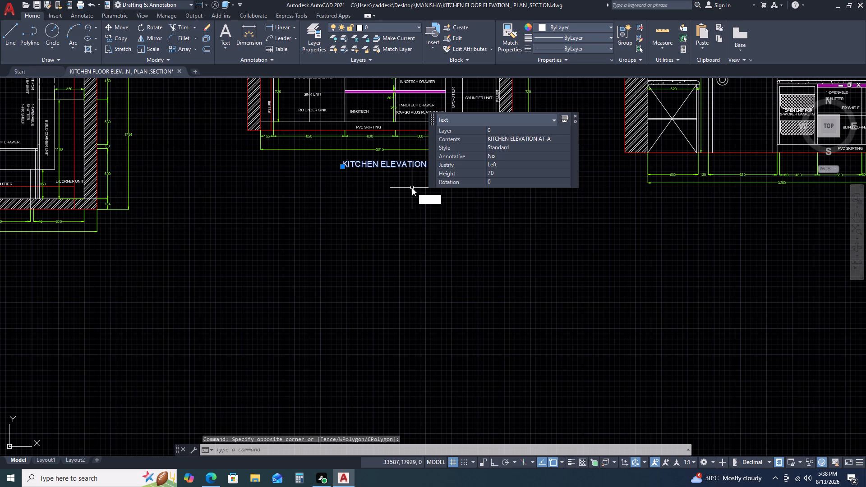
pyautogui.write('O')
pyautogui.press('space')
pyautogui.click(412, 189)
pyautogui.scroll(-3, 732, 245)
pyautogui.moveTo(733, 244); pyautogui.dragTo(598, 230, button='middle')
pyautogui.scroll(2, 608, 224)
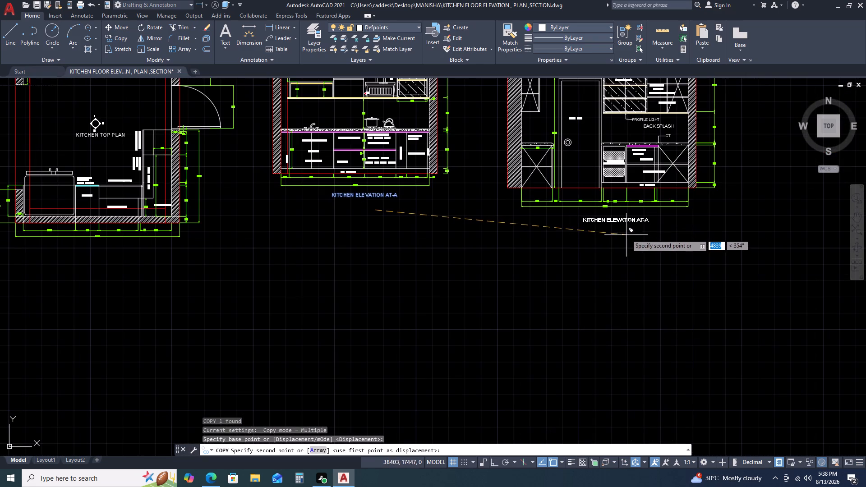
pyautogui.click(619, 230)
pyautogui.press('Escape')
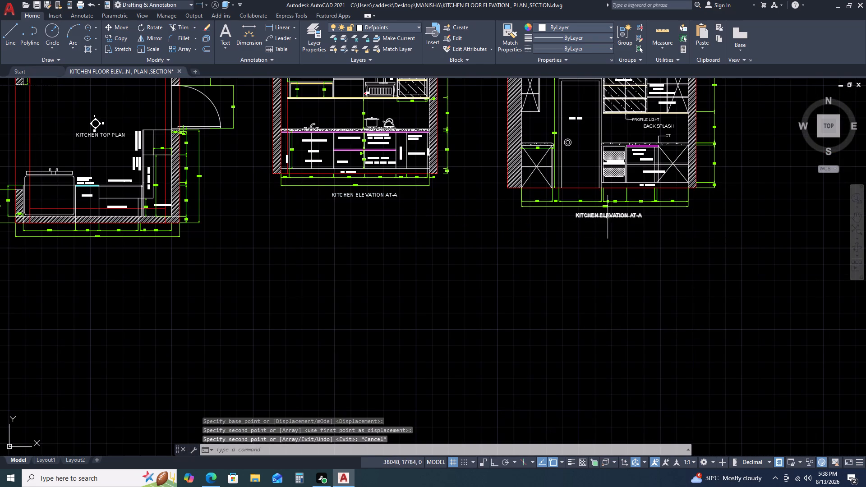
# Change the copied title below the unity door elevation to read KITCHEN ELEVATION AT-B.
pyautogui.doubleClick(637, 214)
pyautogui.scroll(3, 644, 215)
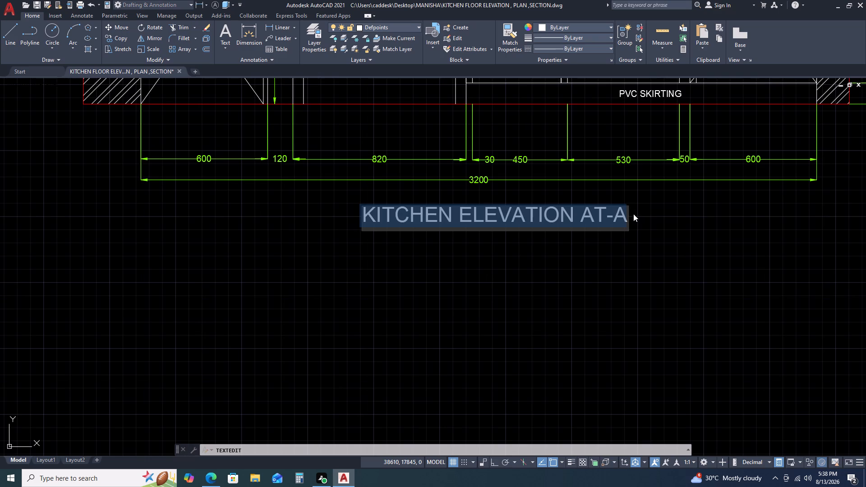
pyautogui.click(630, 214)
pyautogui.click(629, 214)
pyautogui.click(627, 215)
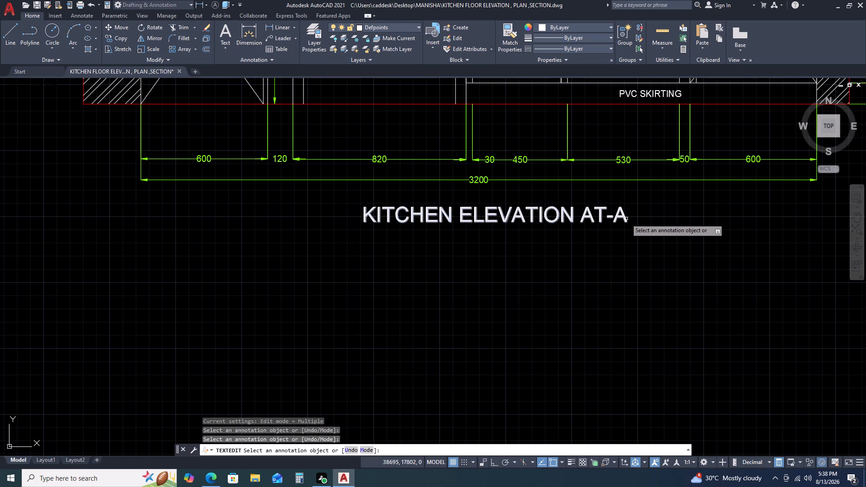
pyautogui.doubleClick(626, 219)
pyautogui.click(626, 216)
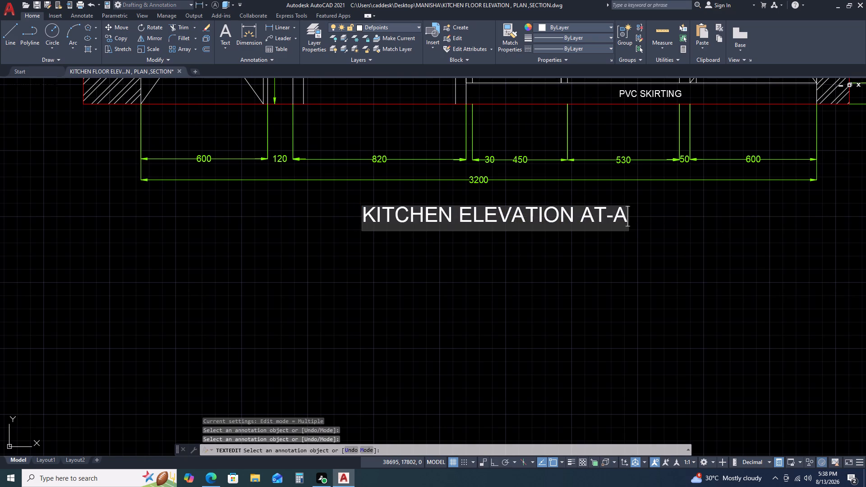
pyautogui.press('BackSpace')
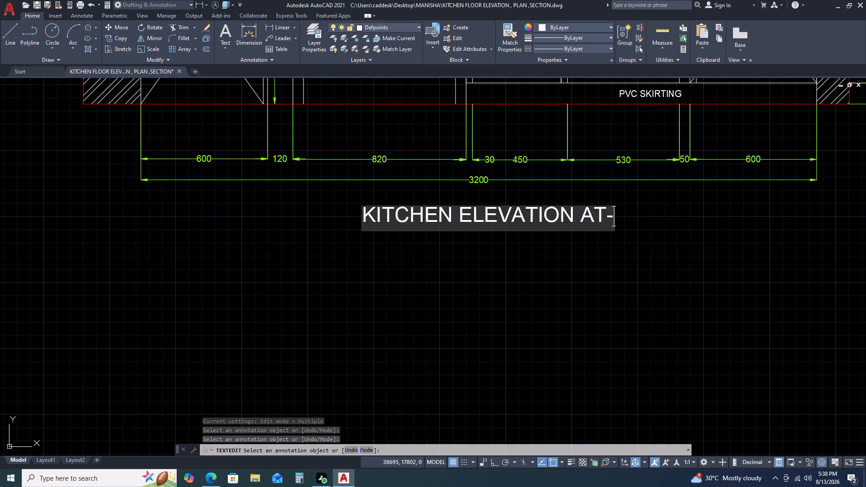
pyautogui.press('b')
pyautogui.press('Return')
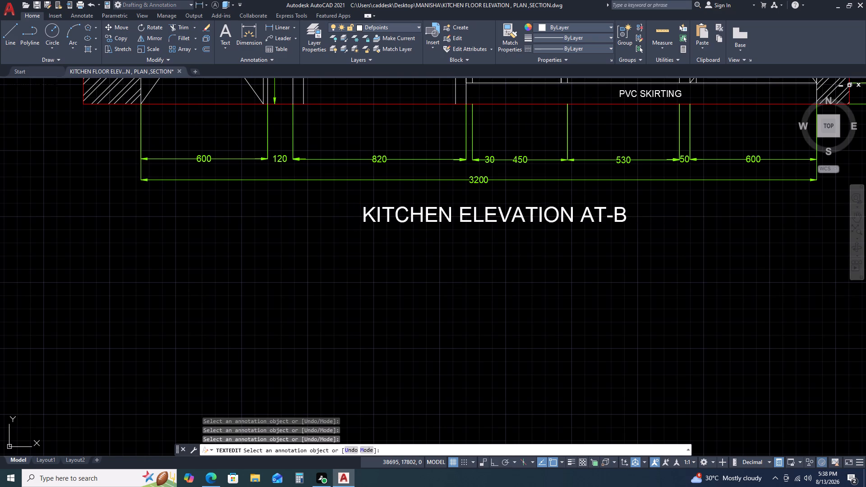
pyautogui.click(584, 246)
pyautogui.press('Escape')
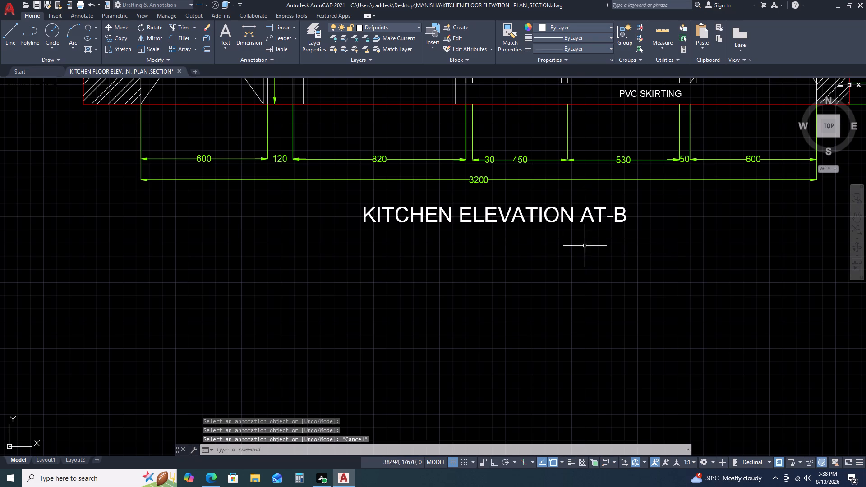
# Review Kitchen Elevation AT-B alongside Kitchen Elevation AT-A and the kitchen top plan.
pyautogui.scroll(-1, 587, 228)
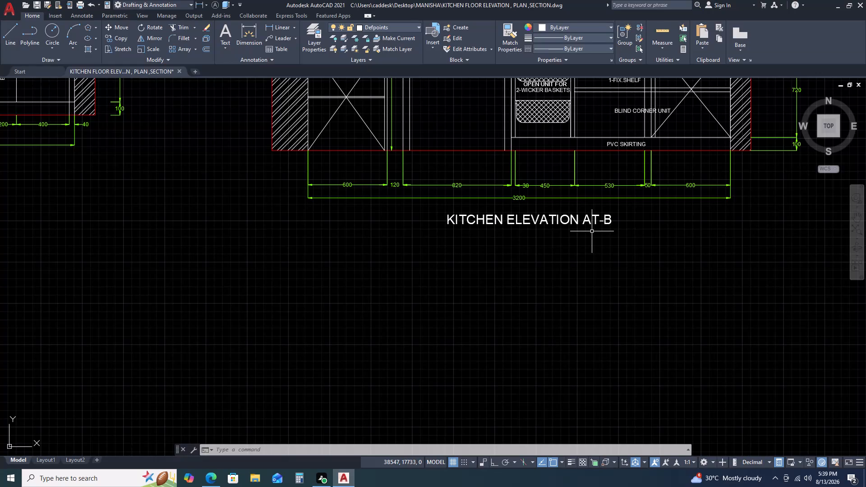
pyautogui.scroll(-2, 607, 201)
pyautogui.moveTo(655, 198); pyautogui.dragTo(637, 208, button='middle')
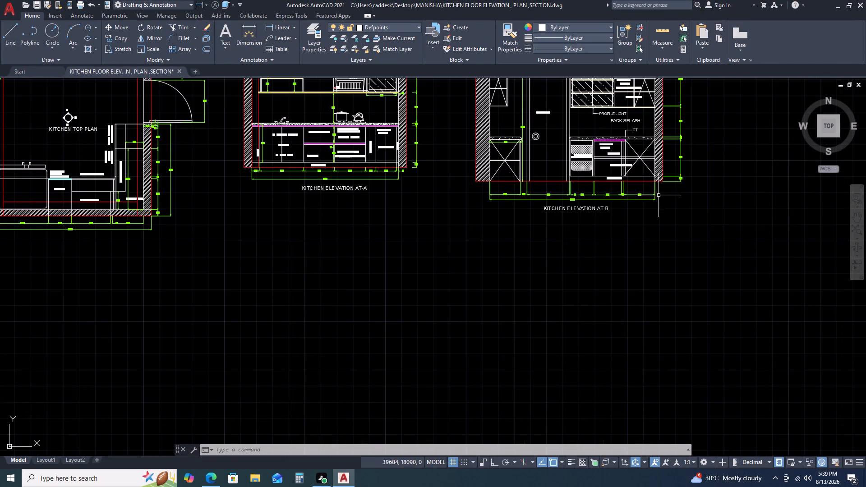
pyautogui.moveTo(637, 208); pyautogui.dragTo(626, 205, button='middle')
pyautogui.middleClick(619, 203)
pyautogui.scroll(-2, 621, 199)
pyautogui.scroll(2, 468, 213)
pyautogui.scroll(-2, 549, 182)
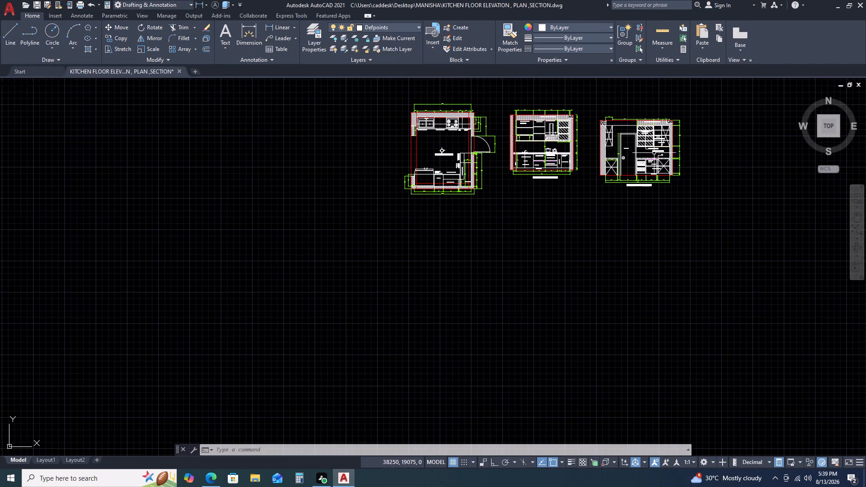
pyautogui.scroll(2, 463, 210)
pyautogui.scroll(-2, 523, 176)
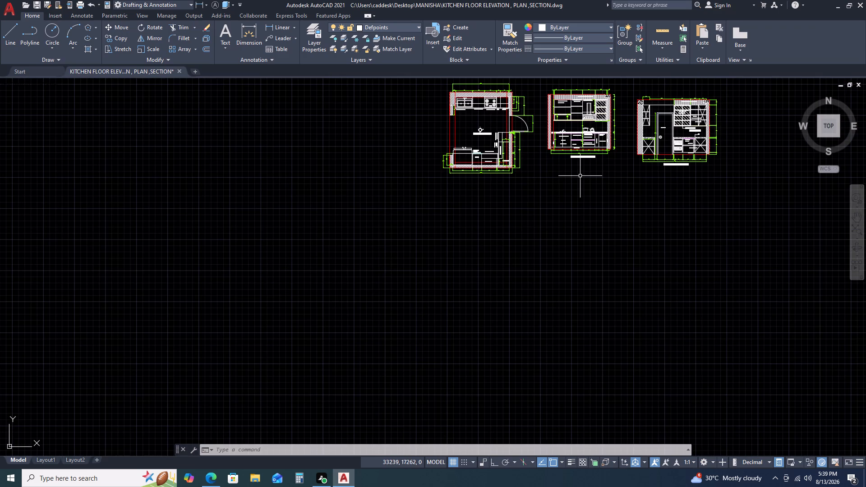
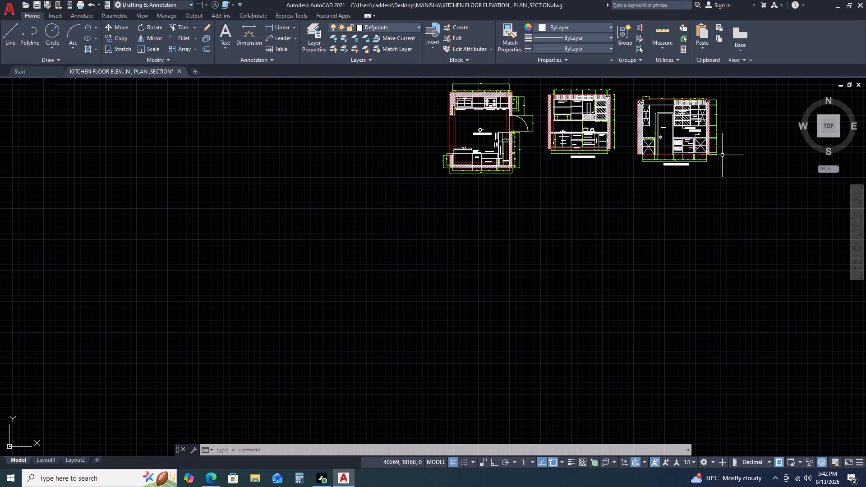
# Review the kitchen top plan, Kitchen Elevation AT-A and Kitchen Elevation AT-B side by side.
pyautogui.scroll(2, 313, 166)
pyautogui.moveTo(751, 150); pyautogui.dragTo(367, 223, button='middle')
pyautogui.moveTo(642, 186); pyautogui.dragTo(639, 188, button='middle')
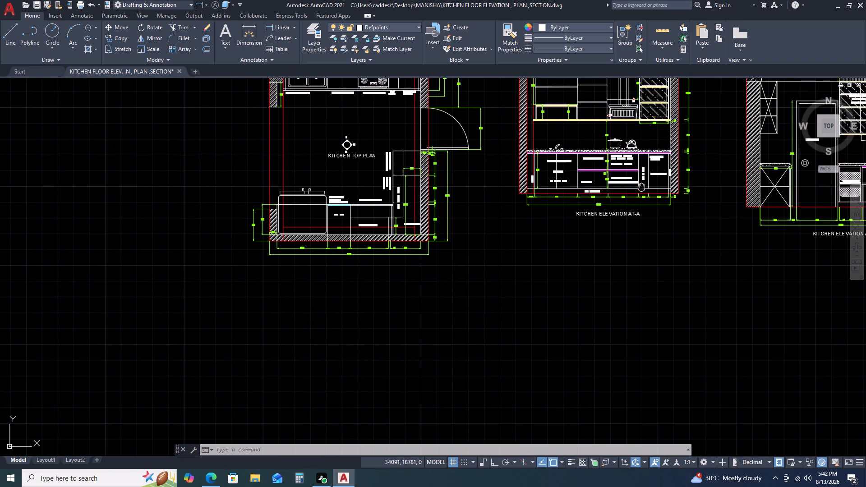
pyautogui.moveTo(639, 188); pyautogui.dragTo(383, 228, button='middle')
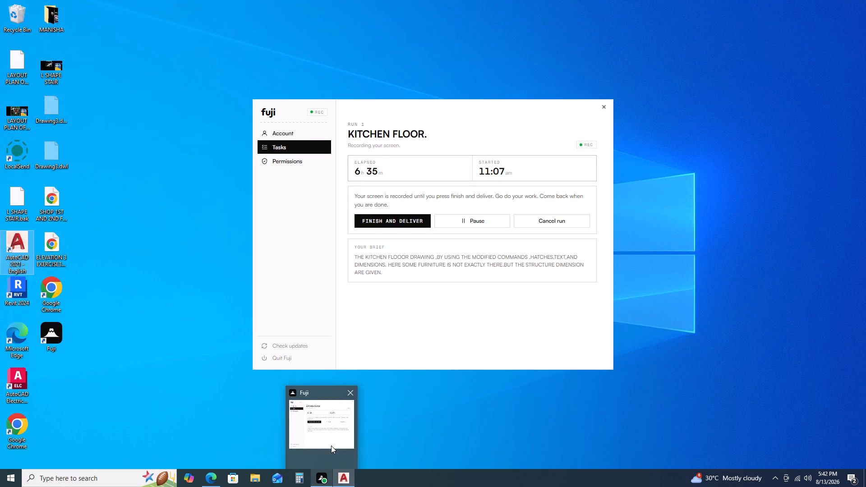
pyautogui.scroll(2, 297, 259)
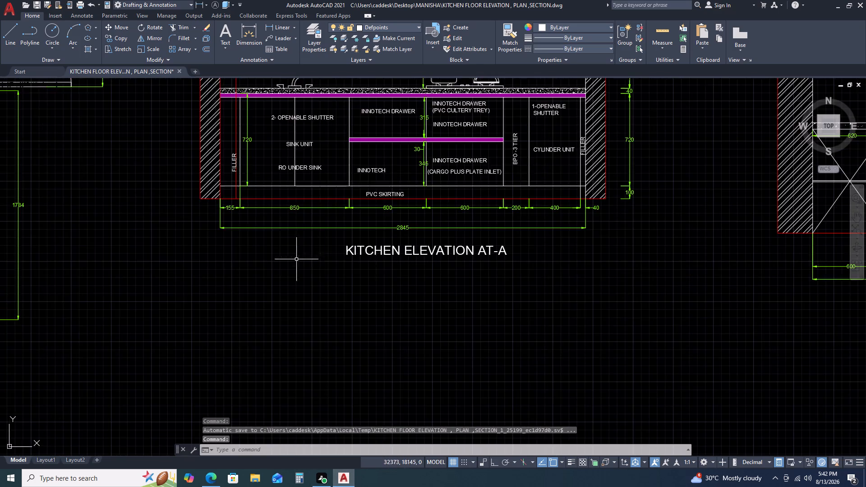
pyautogui.scroll(-3, 377, 261)
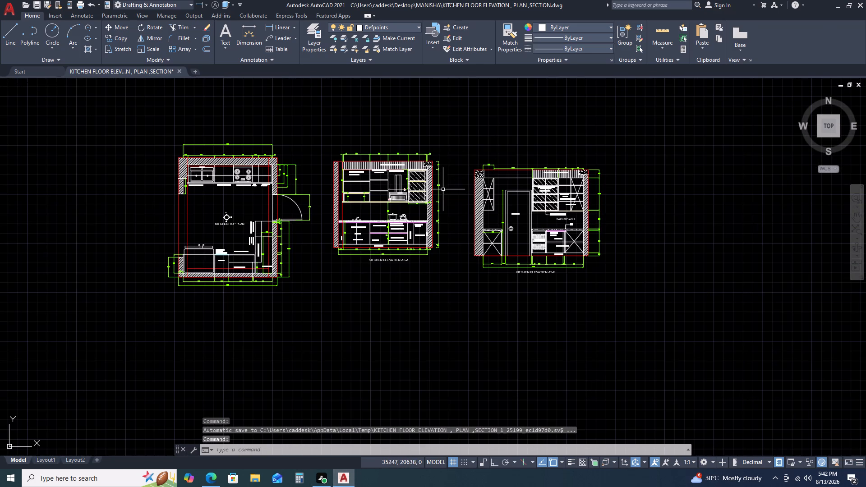
pyautogui.scroll(2, 424, 197)
pyautogui.scroll(-2, 424, 196)
pyautogui.scroll(2, 421, 194)
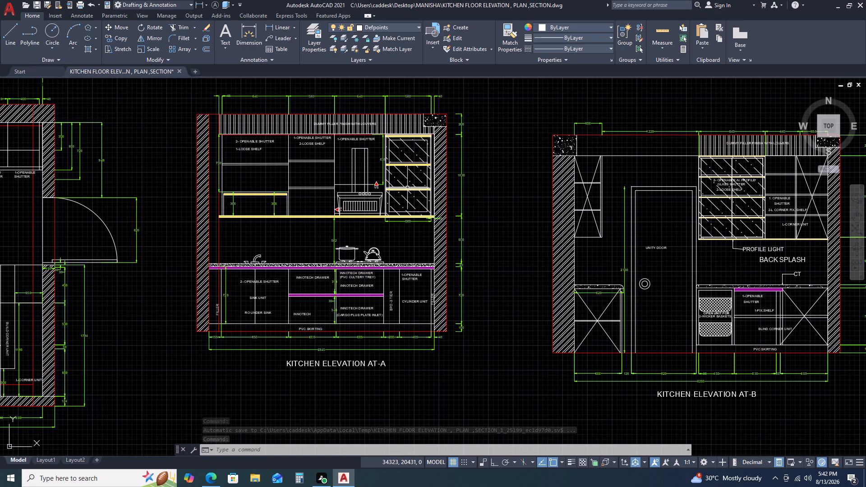
pyautogui.scroll(1, 314, 222)
pyautogui.scroll(-2, 523, 203)
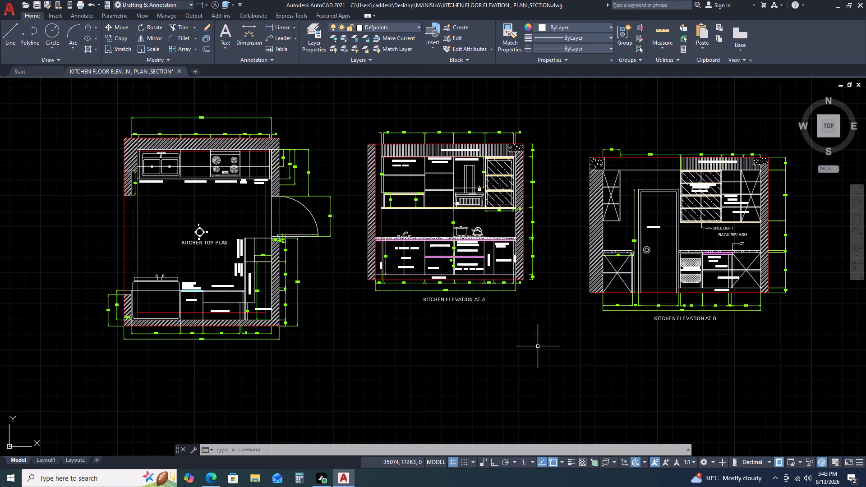
pyautogui.scroll(-2, 565, 273)
pyautogui.moveTo(629, 335); pyautogui.dragTo(549, 259, button='middle')
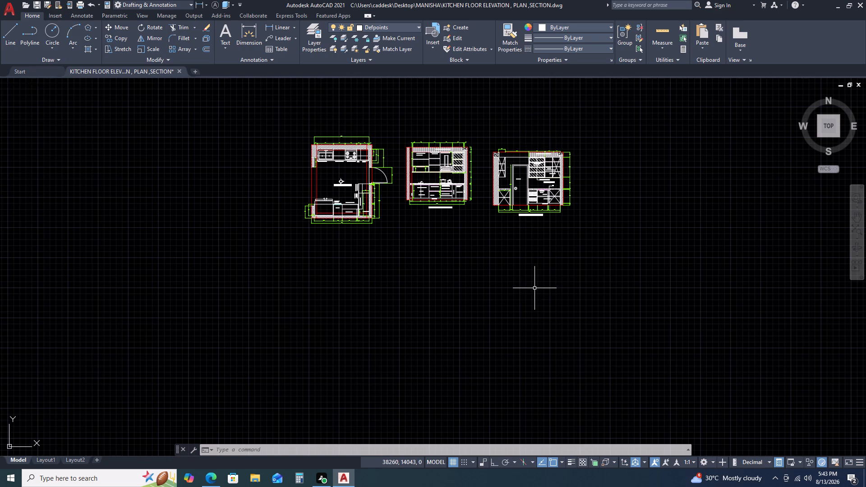
pyautogui.scroll(2, 546, 165)
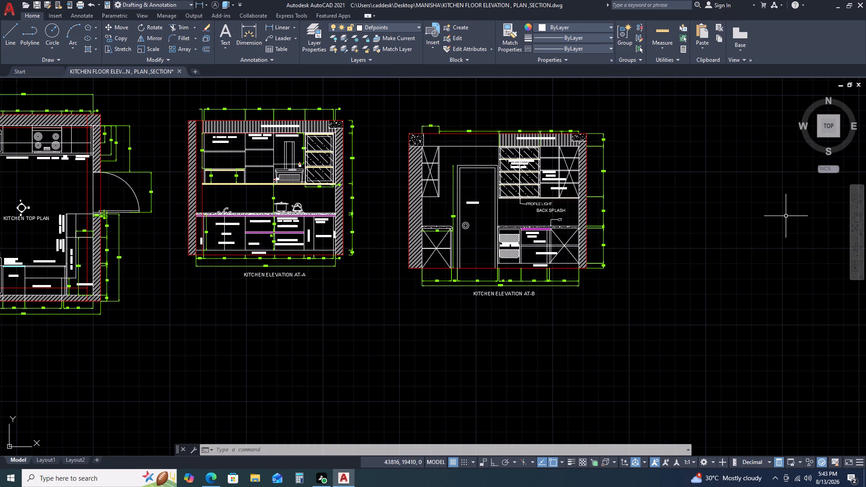
pyautogui.moveTo(705, 229); pyautogui.dragTo(491, 222, button='middle')
pyautogui.scroll(-1, 490, 217)
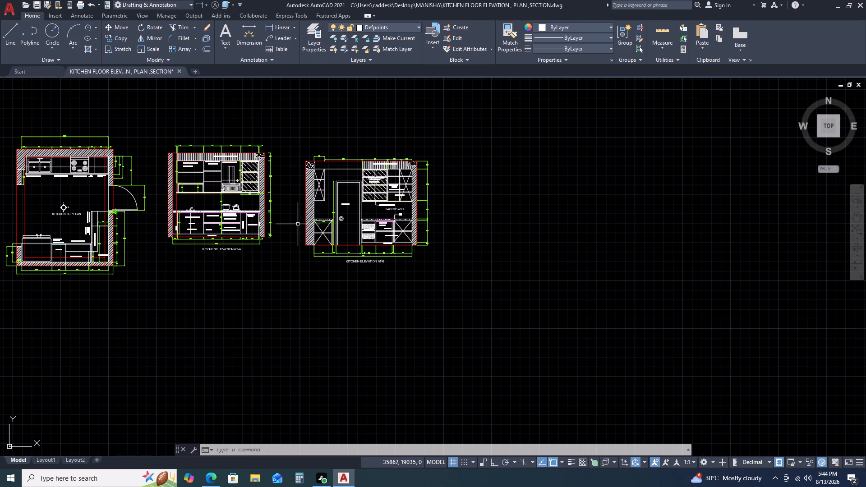
# Examine Elevation AT-A's base units, the top plan's layout and door opening, and Elevation AT-B's countertop and corner unit details.
pyautogui.scroll(-1, 295, 225)
pyautogui.scroll(3, 256, 238)
pyautogui.scroll(1, 288, 211)
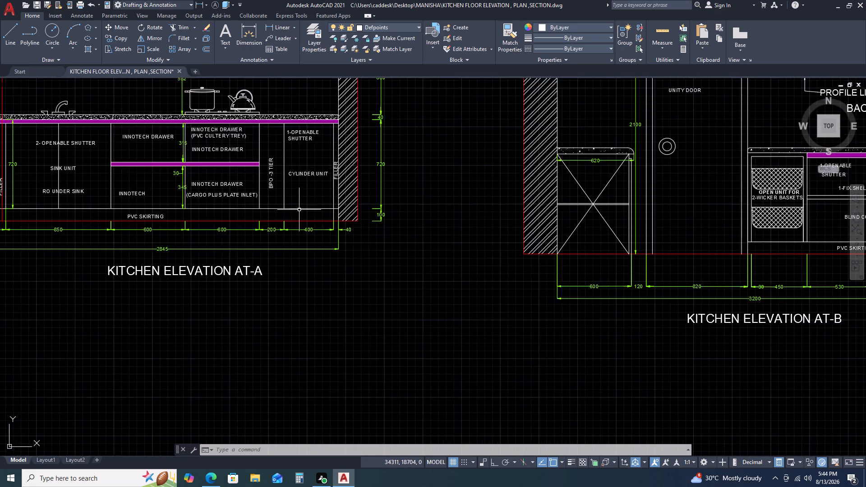
pyautogui.scroll(1, 299, 210)
pyautogui.scroll(-4, 328, 165)
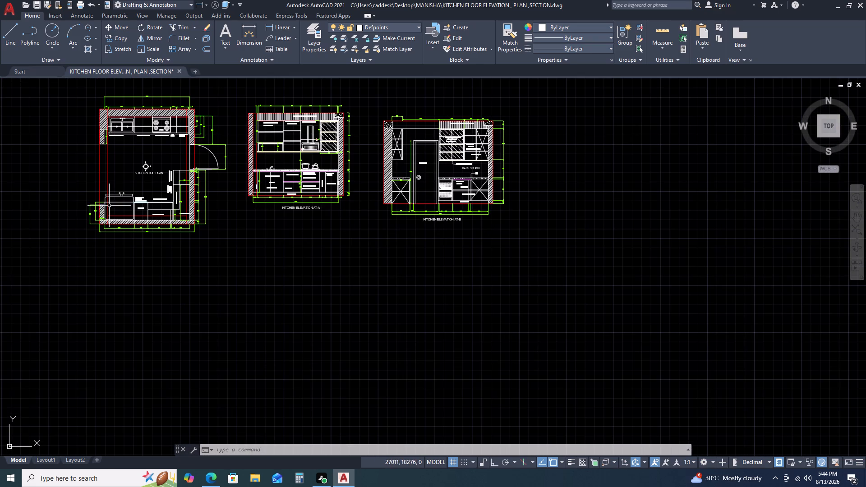
pyautogui.scroll(3, 92, 134)
pyautogui.scroll(-1, 336, 212)
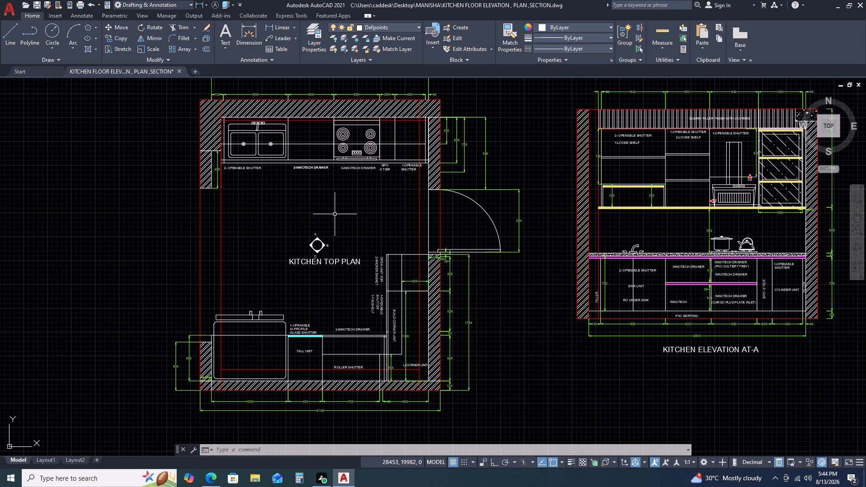
pyautogui.scroll(2, 396, 168)
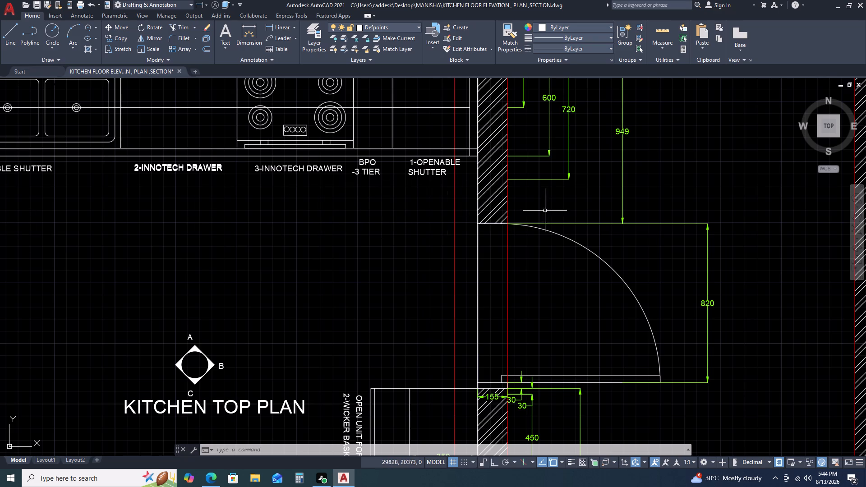
pyautogui.scroll(-4, 416, 180)
pyautogui.moveTo(686, 244); pyautogui.dragTo(427, 236, button='middle')
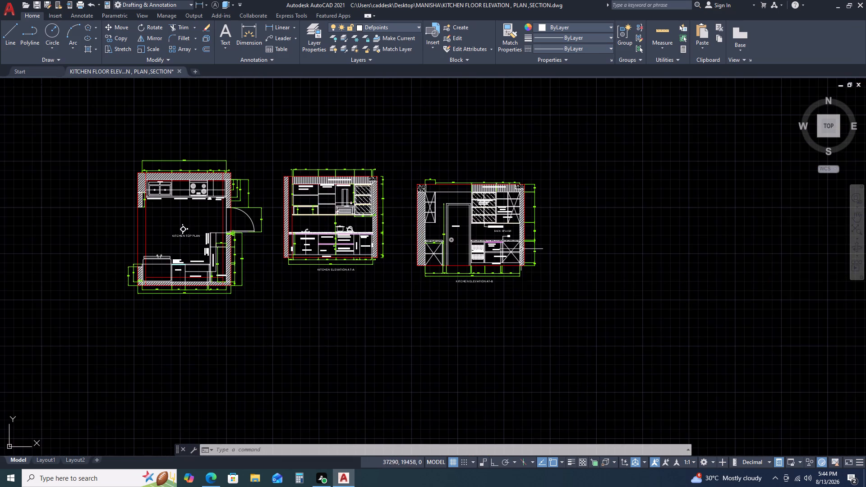
pyautogui.scroll(3, 452, 257)
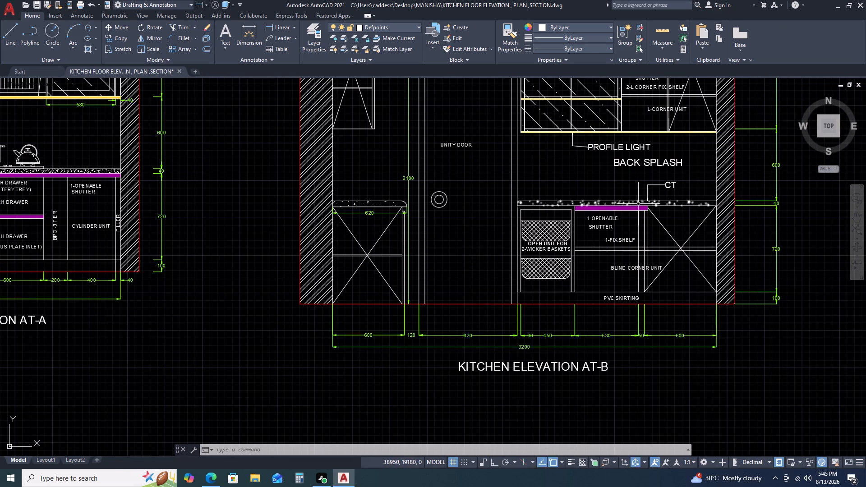
pyautogui.scroll(3, 639, 218)
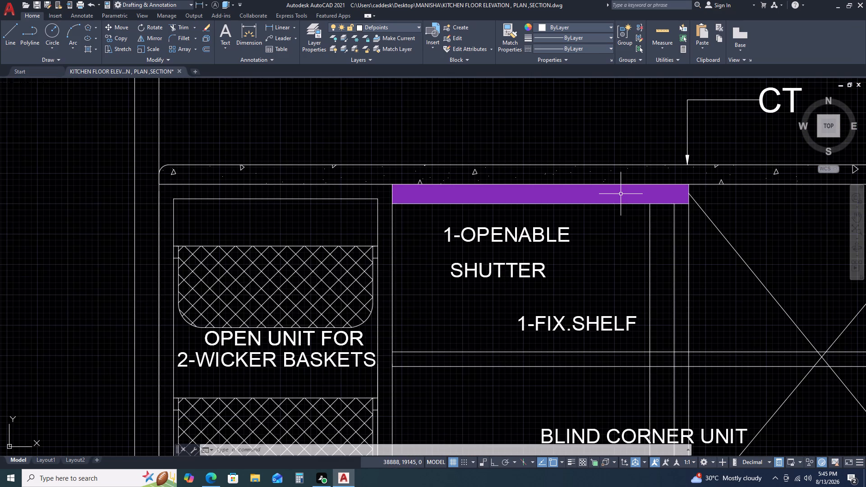
pyautogui.scroll(-4, 516, 200)
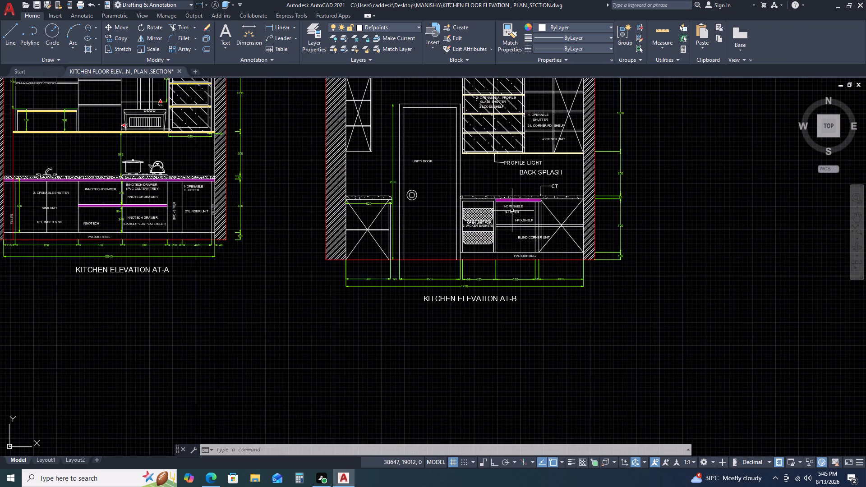
pyautogui.scroll(-1, 512, 211)
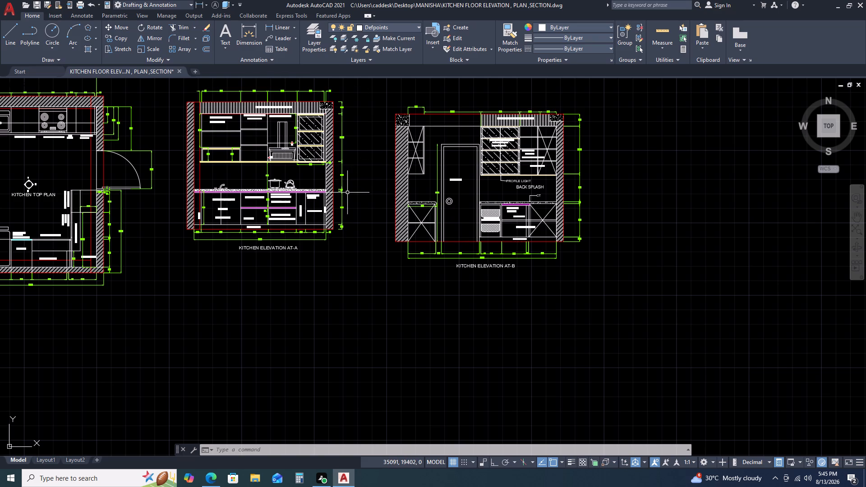
pyautogui.scroll(-1, 499, 196)
pyautogui.moveTo(567, 259); pyautogui.dragTo(513, 224, button='middle')
pyautogui.middleClick(468, 196)
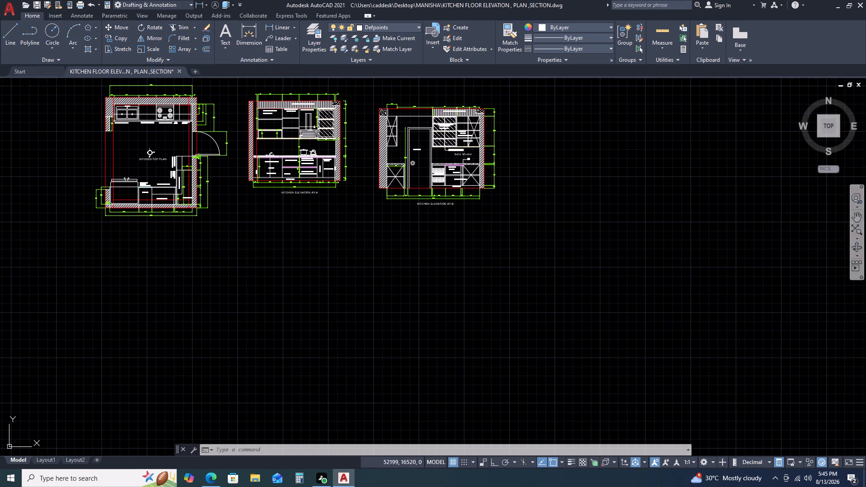
# Draw a 2845 horizontal line with ortho on as the top of a new outline, in empty space to the right of Kitchen Elevation AT-B.
pyautogui.press('l')
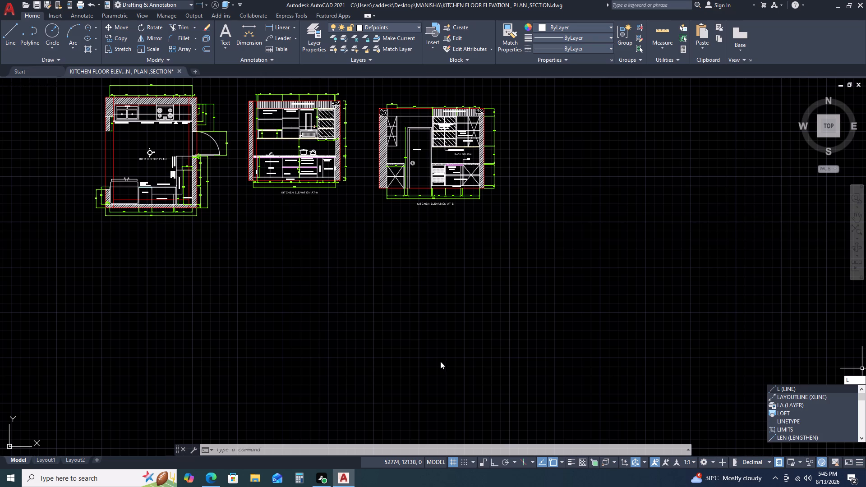
pyautogui.press('space')
pyautogui.scroll(-2, 522, 300)
pyautogui.moveTo(561, 317); pyautogui.dragTo(297, 316, button='middle')
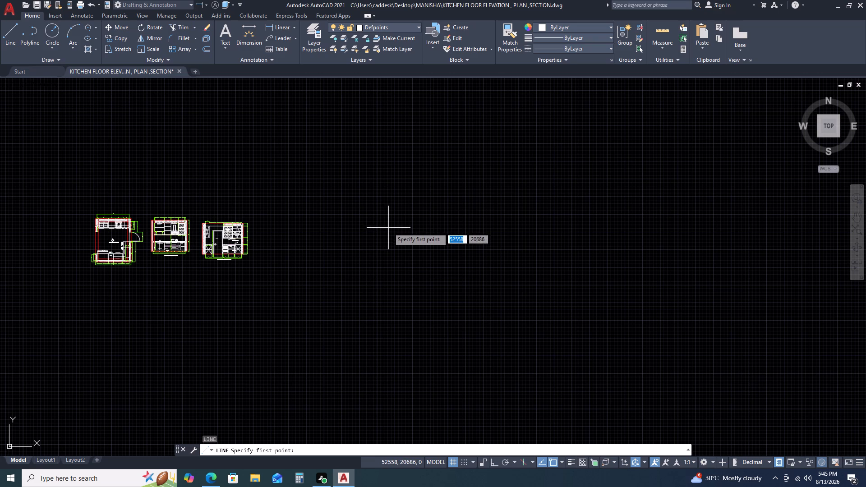
pyautogui.scroll(-2, 355, 249)
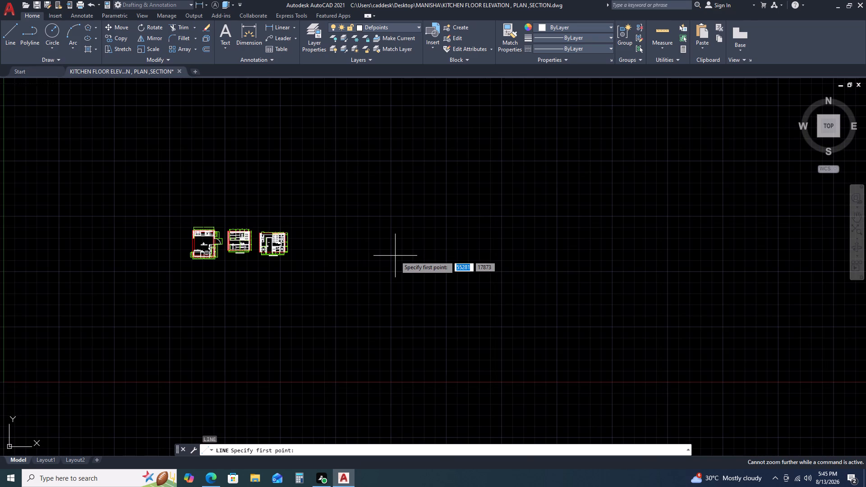
pyautogui.scroll(-1, 395, 256)
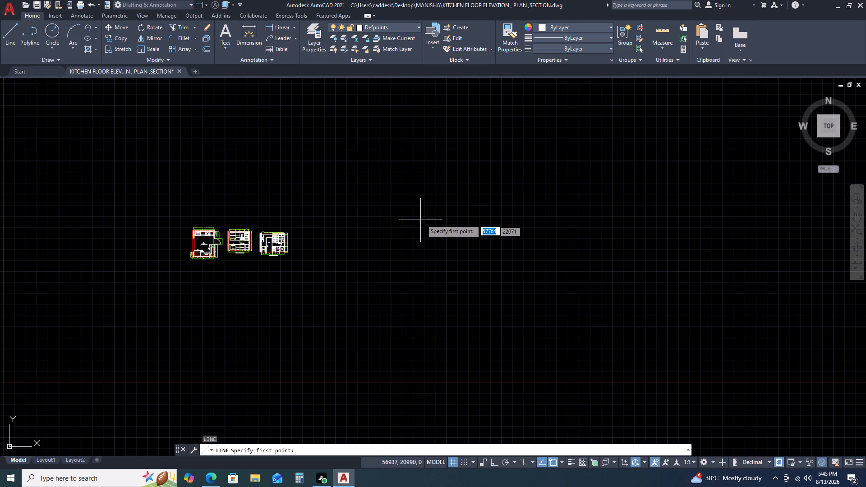
pyautogui.moveTo(385, 232); pyautogui.dragTo(391, 232)
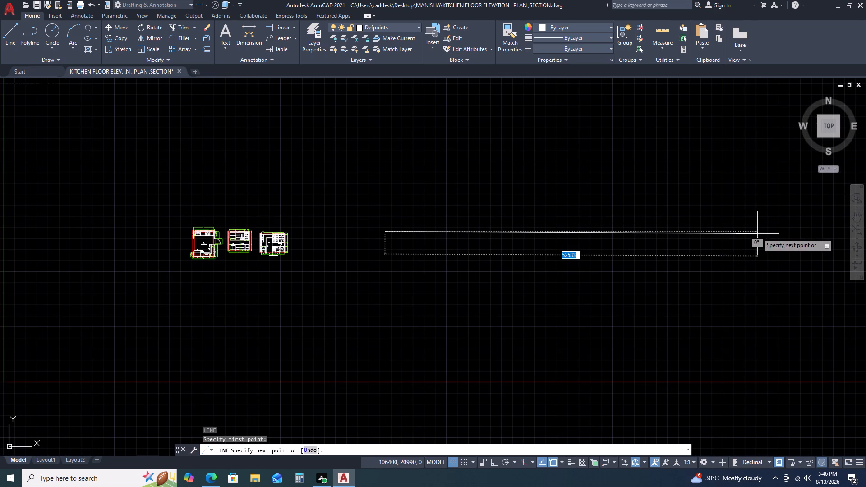
pyautogui.press('F8')
pyautogui.press('2')
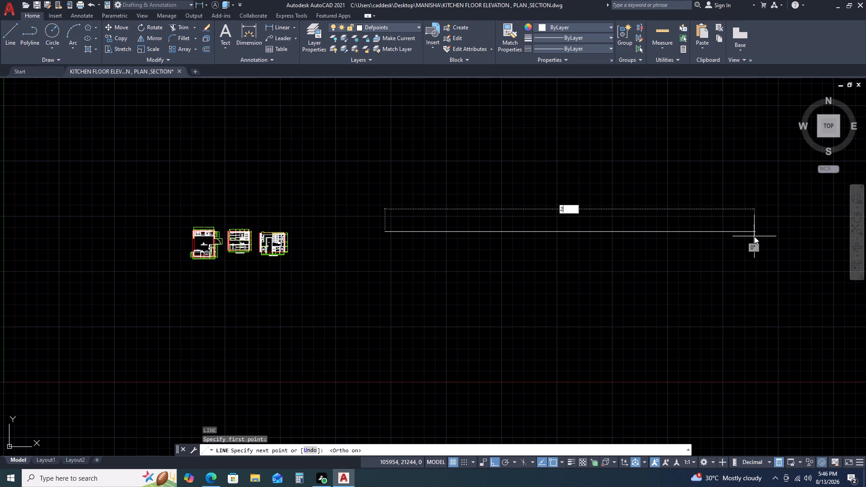
pyautogui.press('8')
pyautogui.press('4')
pyautogui.press('5')
pyautogui.press('space')
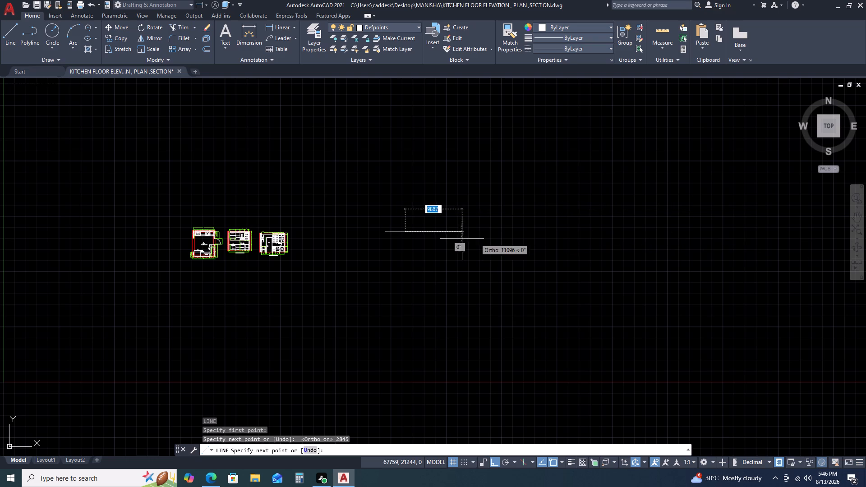
# Continue the outline with lines 2750 down and 2875 left, and finish with a vertical line up to the top line's start.
pyautogui.scroll(-2, 411, 239)
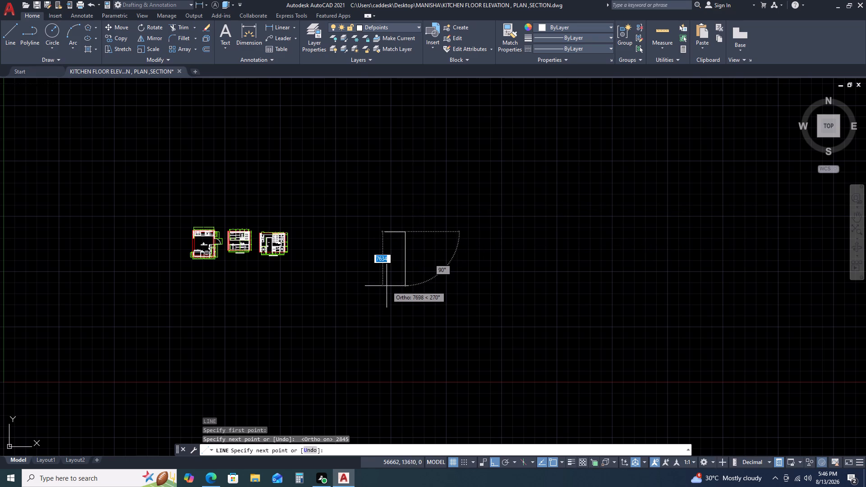
pyautogui.write('27')
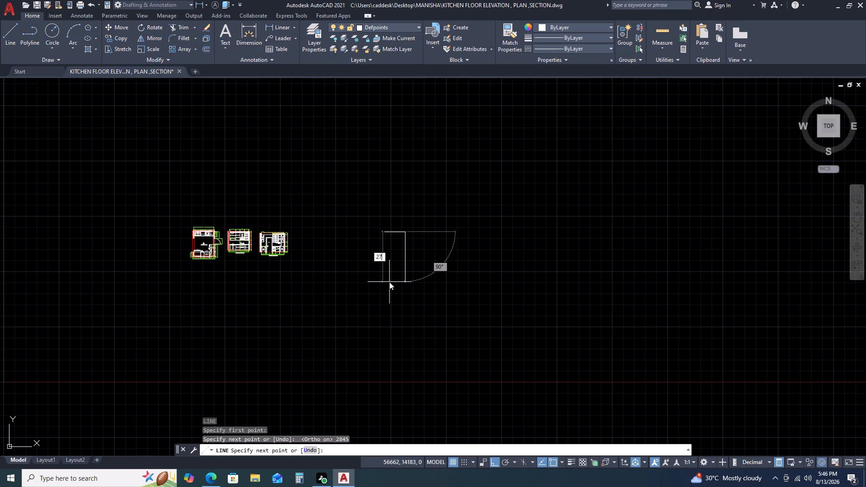
pyautogui.write('50')
pyautogui.press('space')
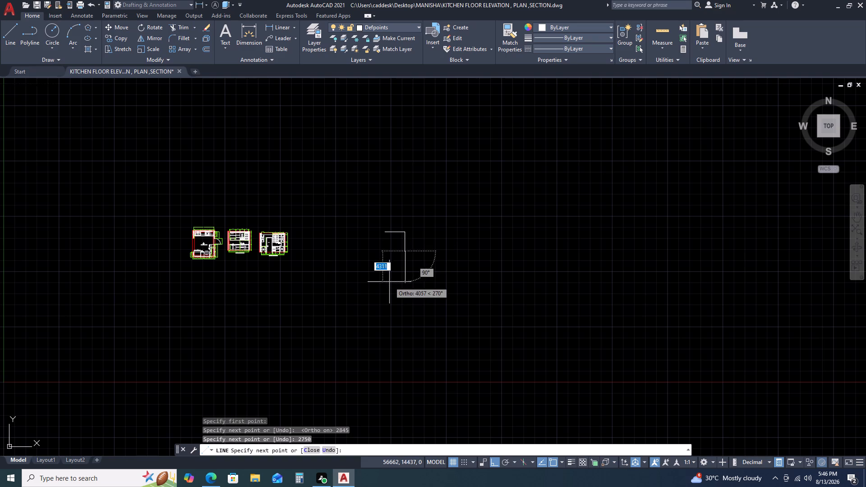
pyautogui.scroll(2, 392, 260)
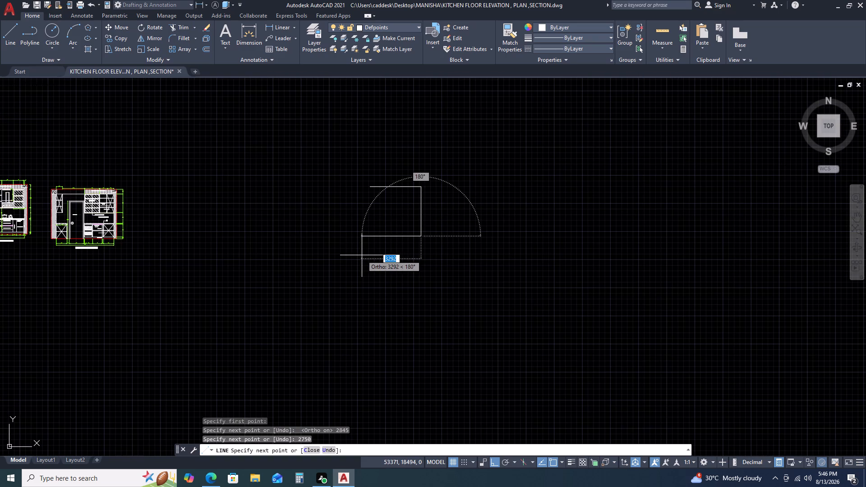
pyautogui.press('2')
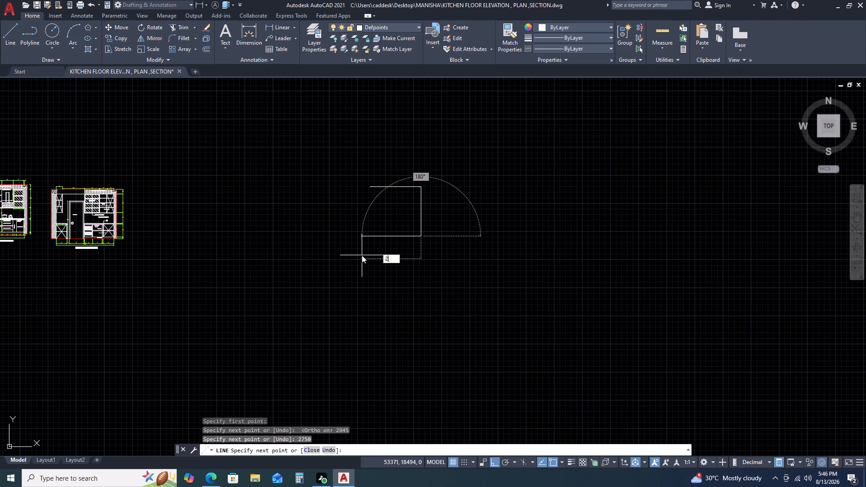
pyautogui.press('8')
pyautogui.press('7')
pyautogui.press('5')
pyautogui.press('space')
pyautogui.click(369, 186)
pyautogui.press('Escape')
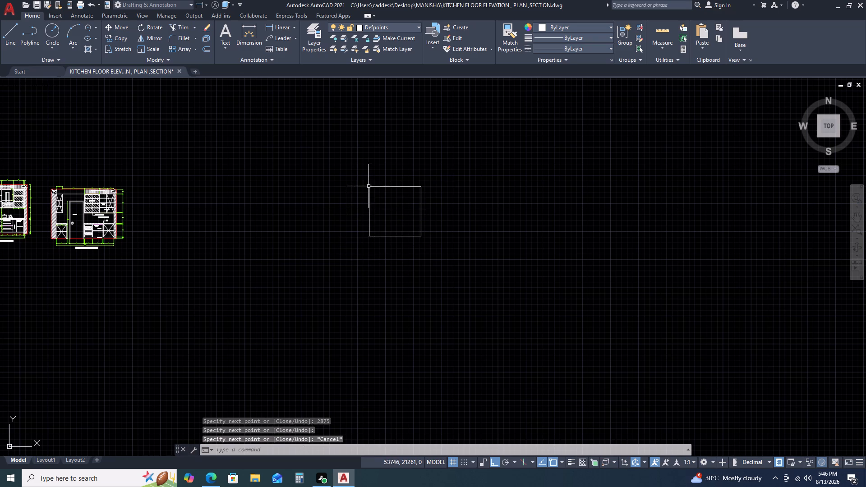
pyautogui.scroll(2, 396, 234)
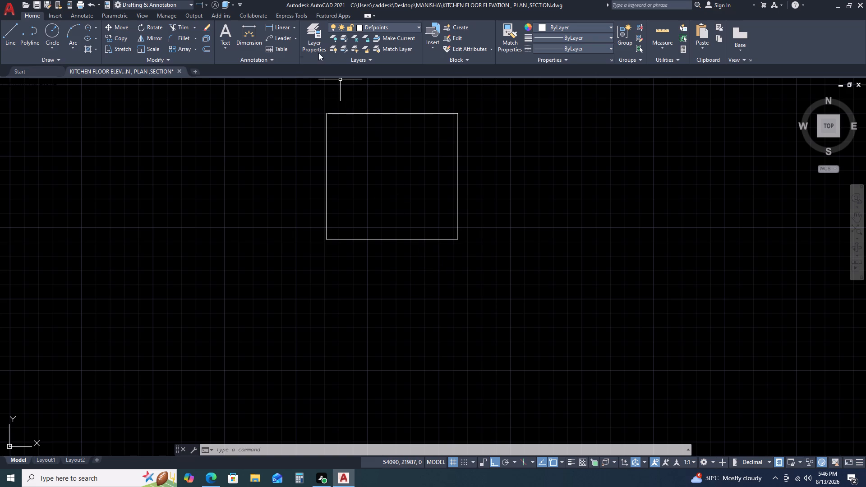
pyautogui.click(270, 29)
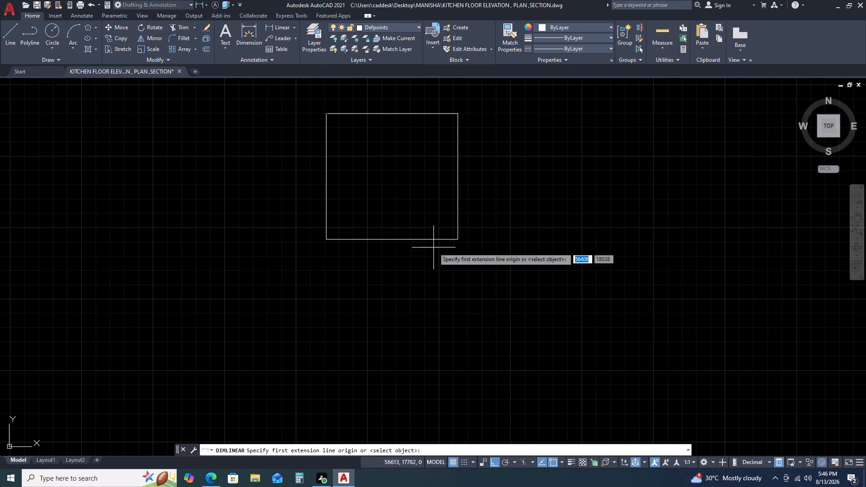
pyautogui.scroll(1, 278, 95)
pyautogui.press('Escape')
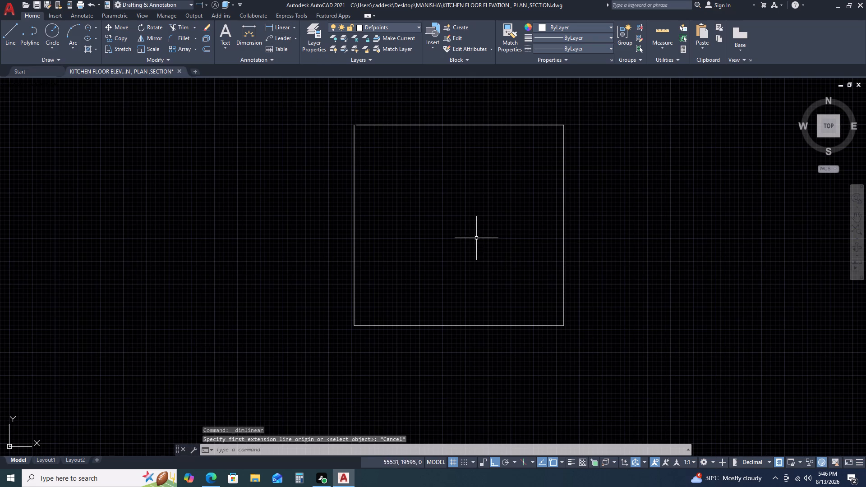
# Extend the outline's top line to meet the left vertical line, closing the gap at the upper-left corner.
pyautogui.moveTo(428, 157); pyautogui.dragTo(437, 211, button='middle')
pyautogui.moveTo(438, 218); pyautogui.dragTo(439, 227, button='middle')
pyautogui.write('EX')
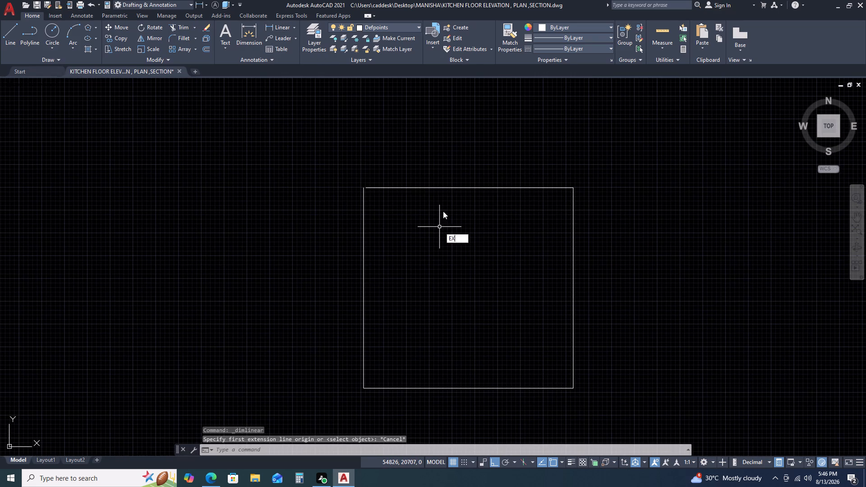
pyautogui.press('space')
pyautogui.click(426, 178)
pyautogui.click(405, 208)
pyautogui.press('Escape')
# Add a 350 horizontal linear dimension above the outline's top line, starting from its upper-left corner.
pyautogui.press('d')
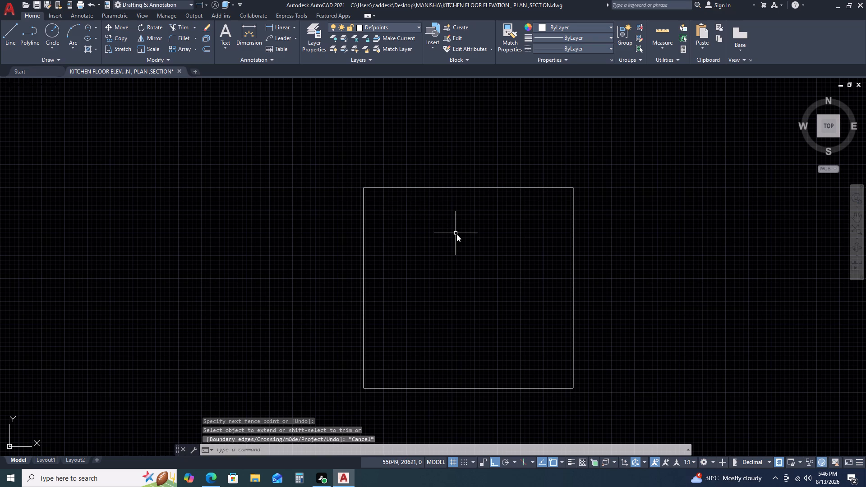
pyautogui.write('LI')
pyautogui.press('space')
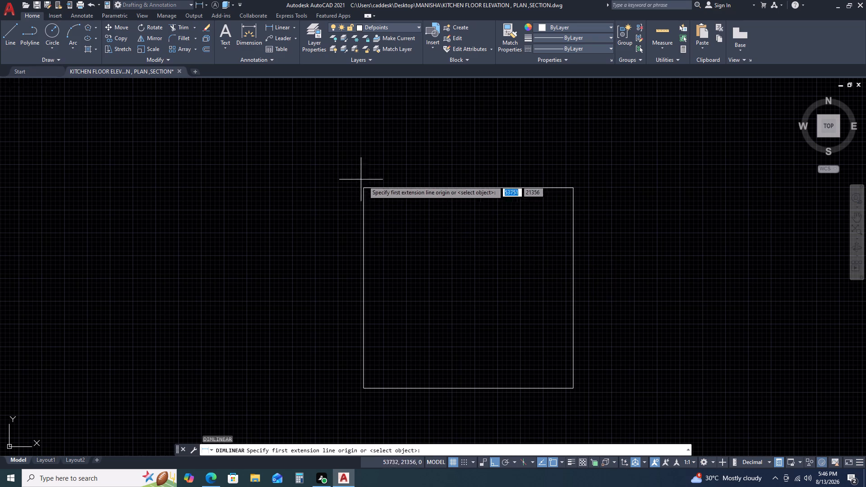
pyautogui.click(364, 188)
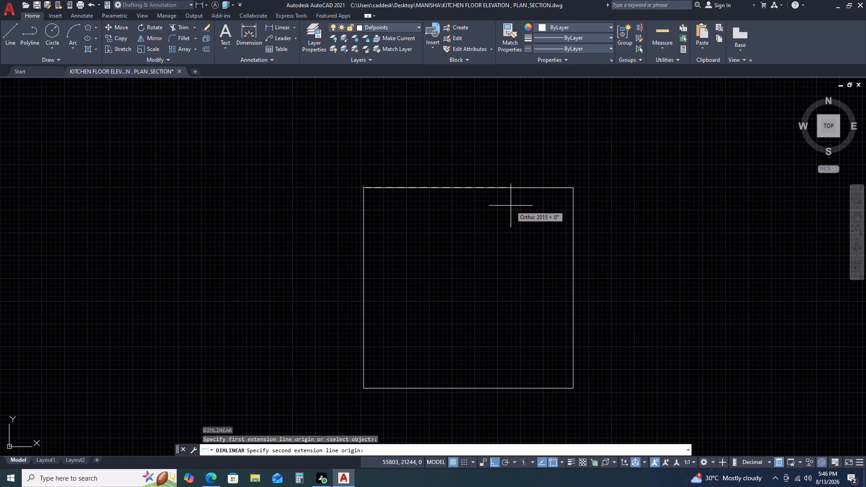
pyautogui.write('35')
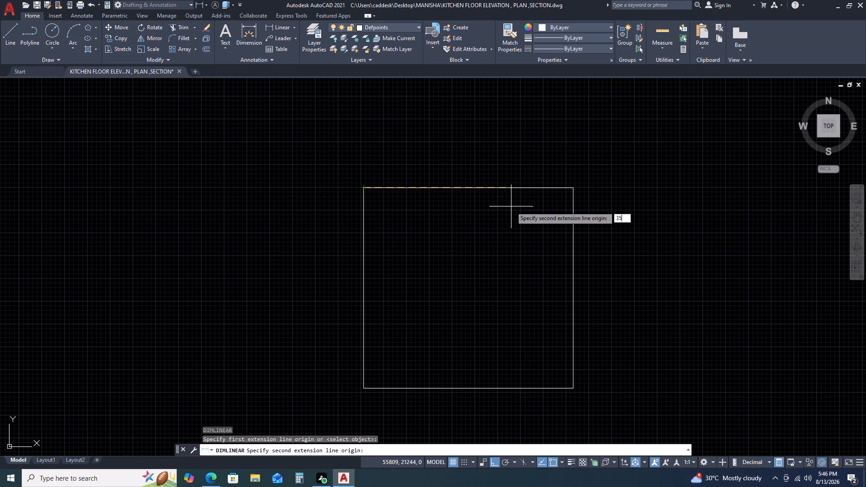
pyautogui.write('0')
pyautogui.press('space')
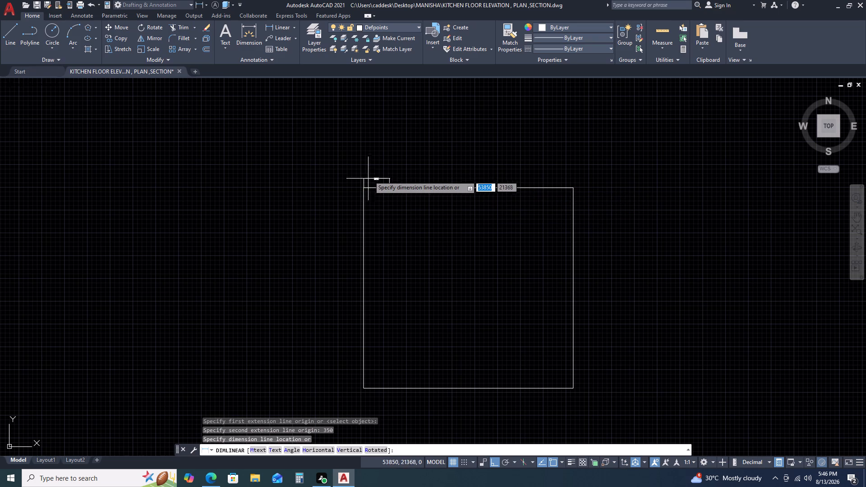
pyautogui.click(377, 169)
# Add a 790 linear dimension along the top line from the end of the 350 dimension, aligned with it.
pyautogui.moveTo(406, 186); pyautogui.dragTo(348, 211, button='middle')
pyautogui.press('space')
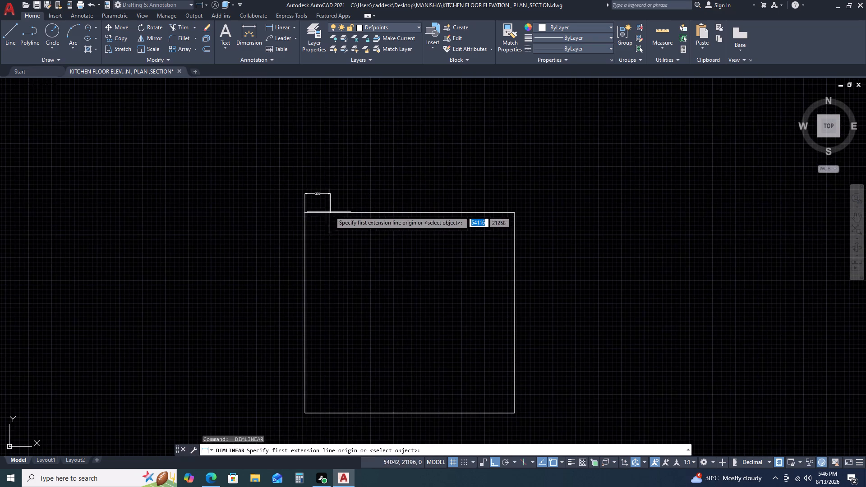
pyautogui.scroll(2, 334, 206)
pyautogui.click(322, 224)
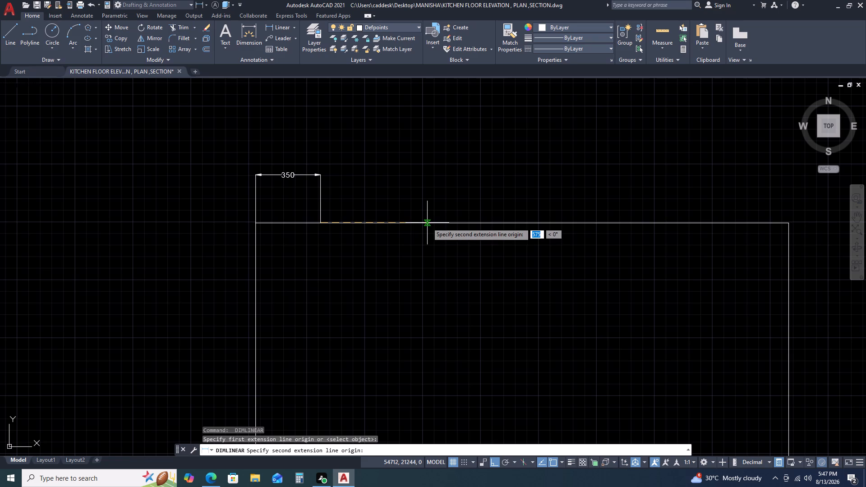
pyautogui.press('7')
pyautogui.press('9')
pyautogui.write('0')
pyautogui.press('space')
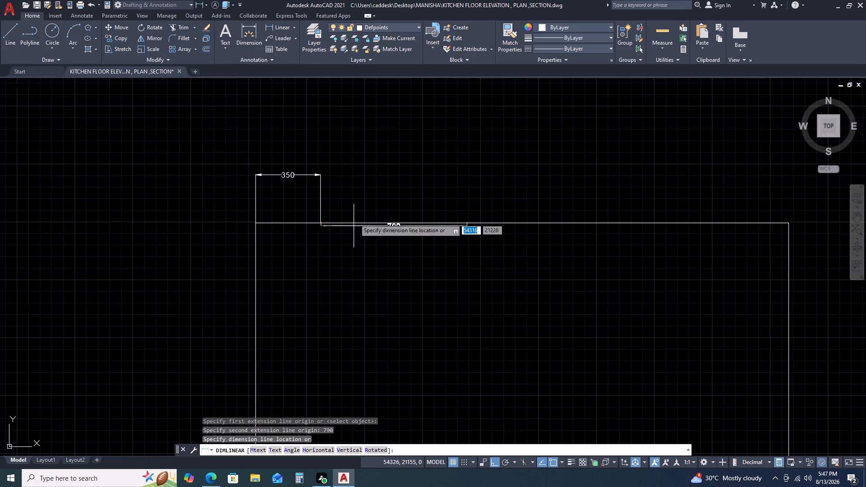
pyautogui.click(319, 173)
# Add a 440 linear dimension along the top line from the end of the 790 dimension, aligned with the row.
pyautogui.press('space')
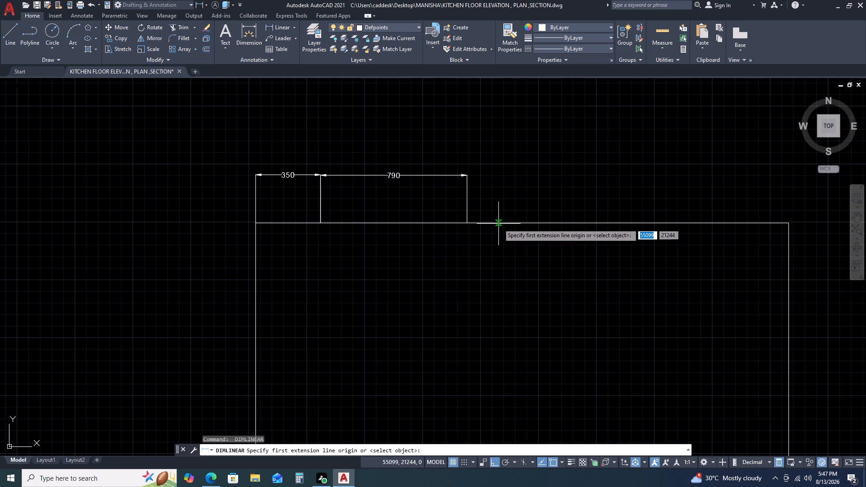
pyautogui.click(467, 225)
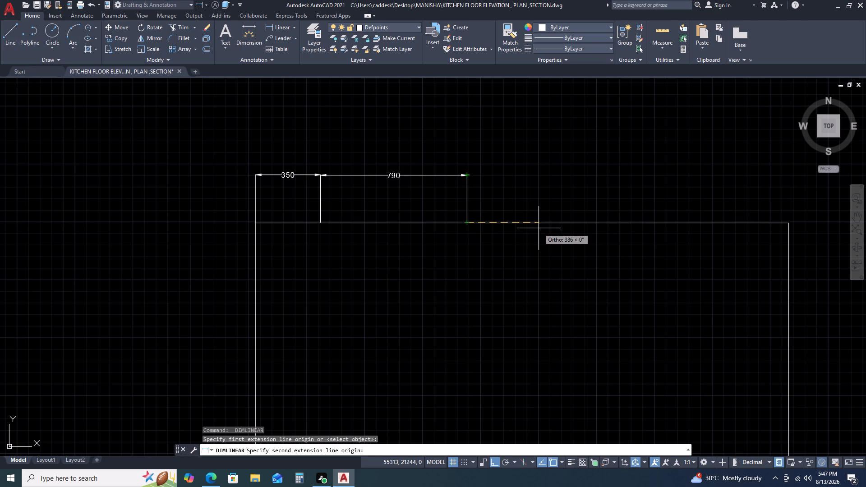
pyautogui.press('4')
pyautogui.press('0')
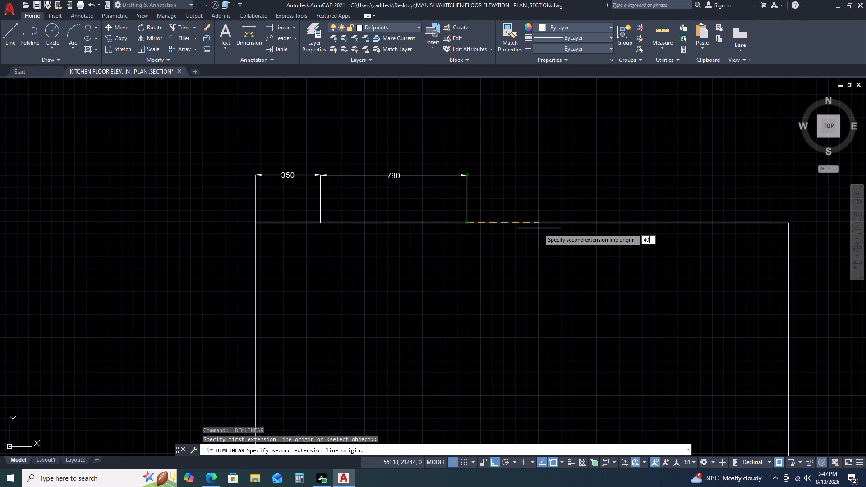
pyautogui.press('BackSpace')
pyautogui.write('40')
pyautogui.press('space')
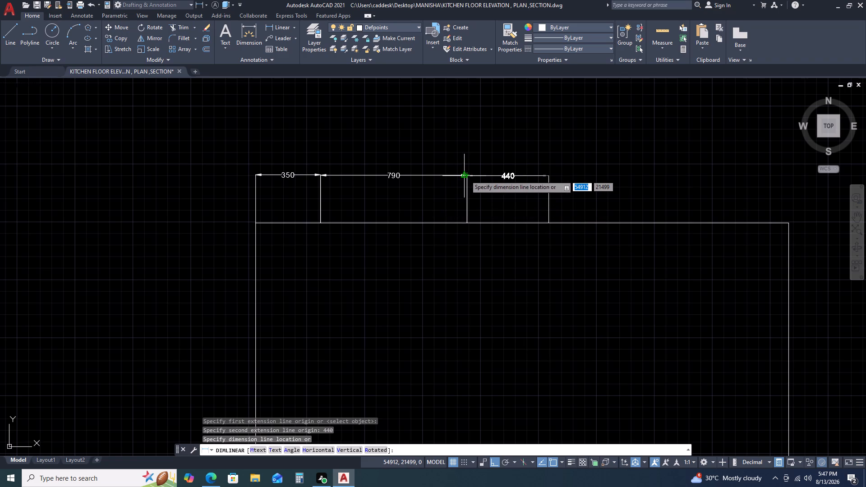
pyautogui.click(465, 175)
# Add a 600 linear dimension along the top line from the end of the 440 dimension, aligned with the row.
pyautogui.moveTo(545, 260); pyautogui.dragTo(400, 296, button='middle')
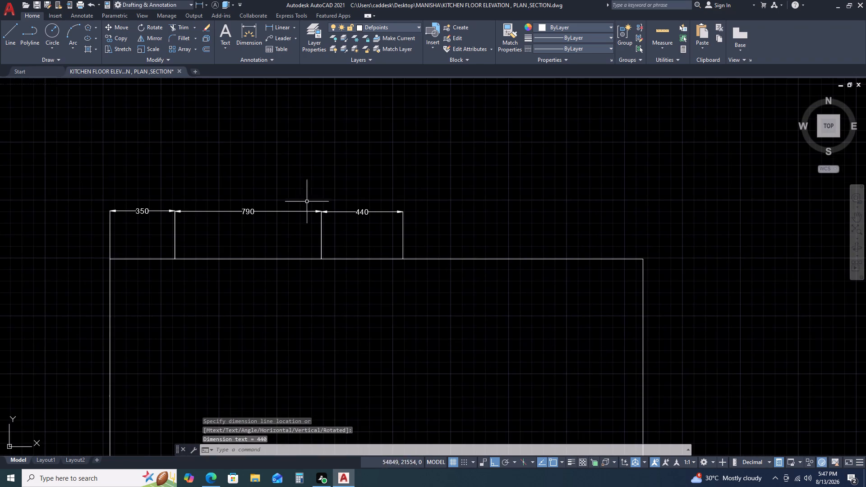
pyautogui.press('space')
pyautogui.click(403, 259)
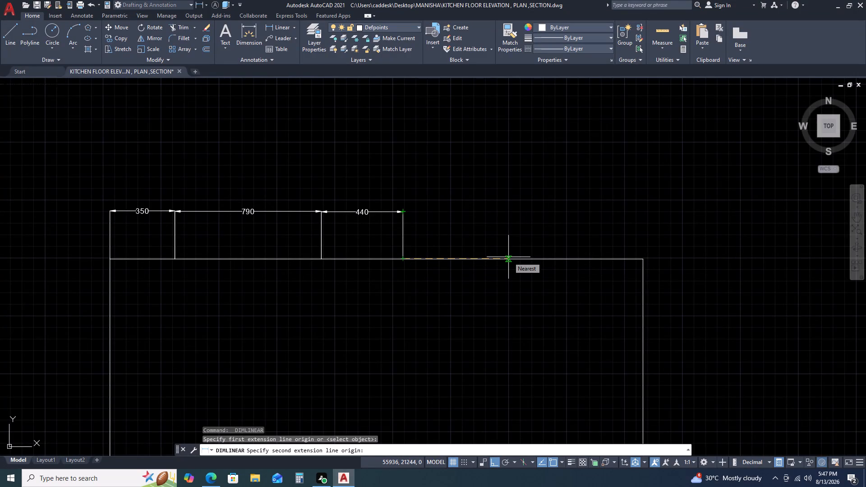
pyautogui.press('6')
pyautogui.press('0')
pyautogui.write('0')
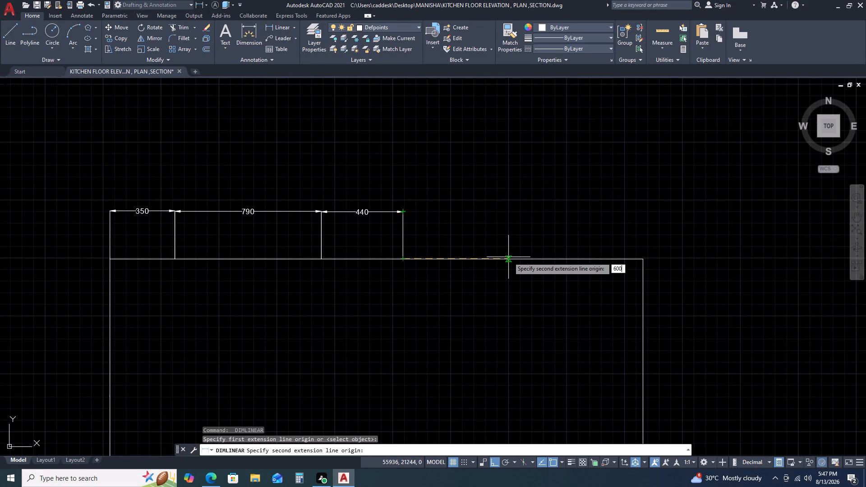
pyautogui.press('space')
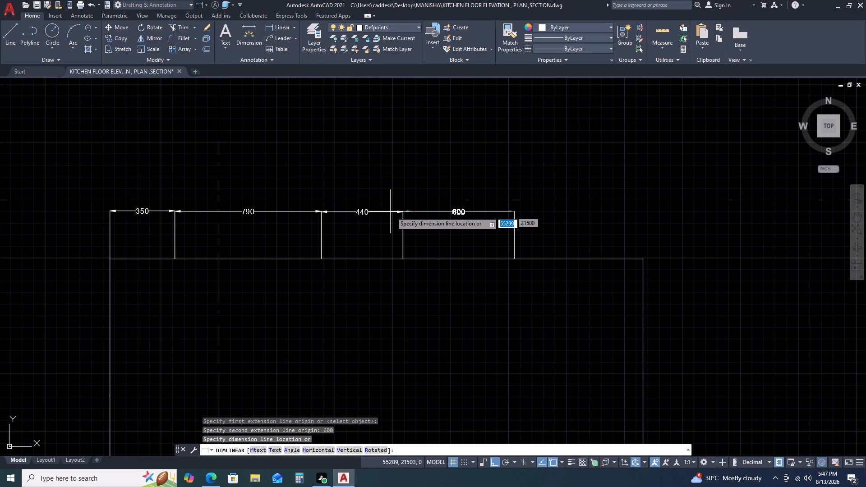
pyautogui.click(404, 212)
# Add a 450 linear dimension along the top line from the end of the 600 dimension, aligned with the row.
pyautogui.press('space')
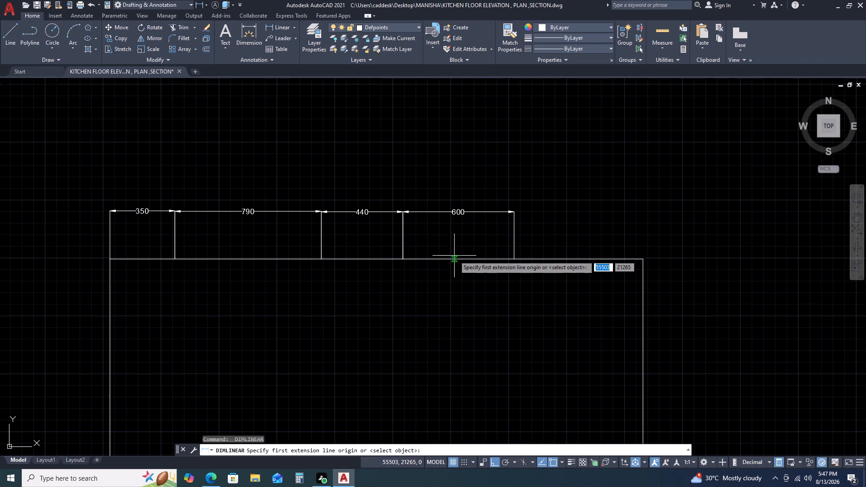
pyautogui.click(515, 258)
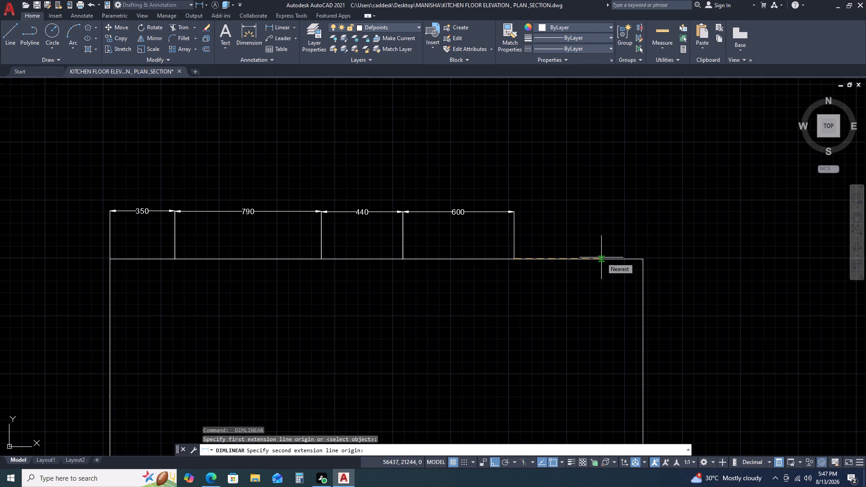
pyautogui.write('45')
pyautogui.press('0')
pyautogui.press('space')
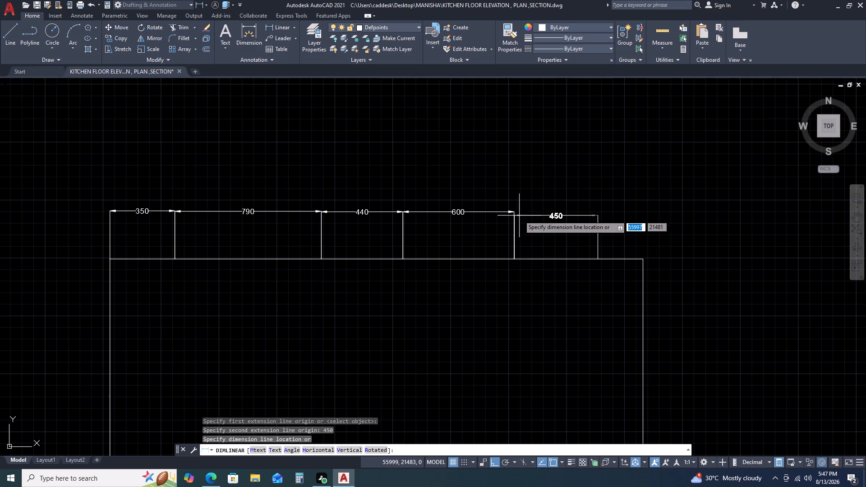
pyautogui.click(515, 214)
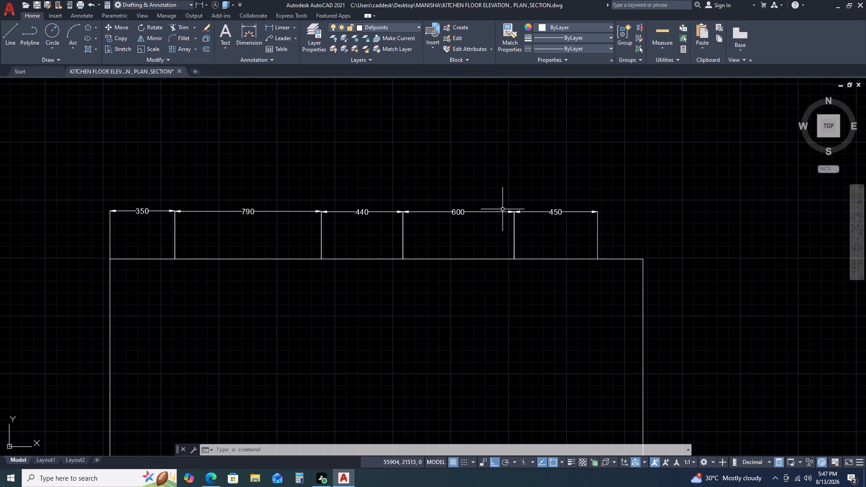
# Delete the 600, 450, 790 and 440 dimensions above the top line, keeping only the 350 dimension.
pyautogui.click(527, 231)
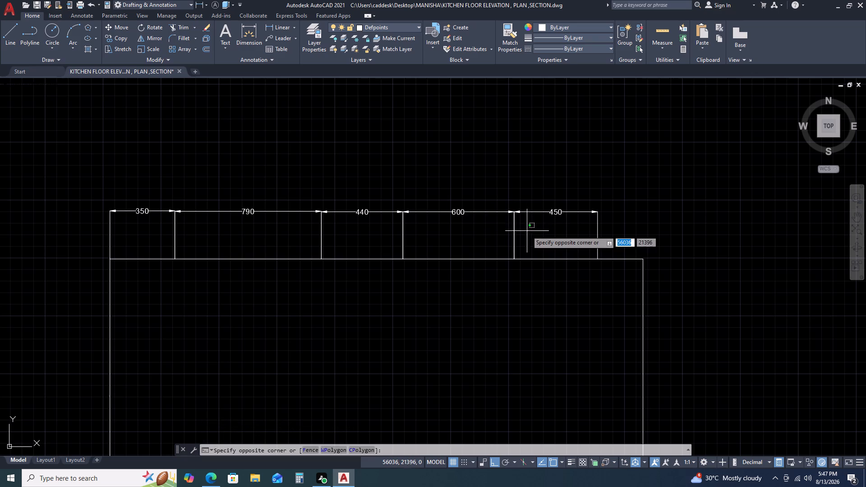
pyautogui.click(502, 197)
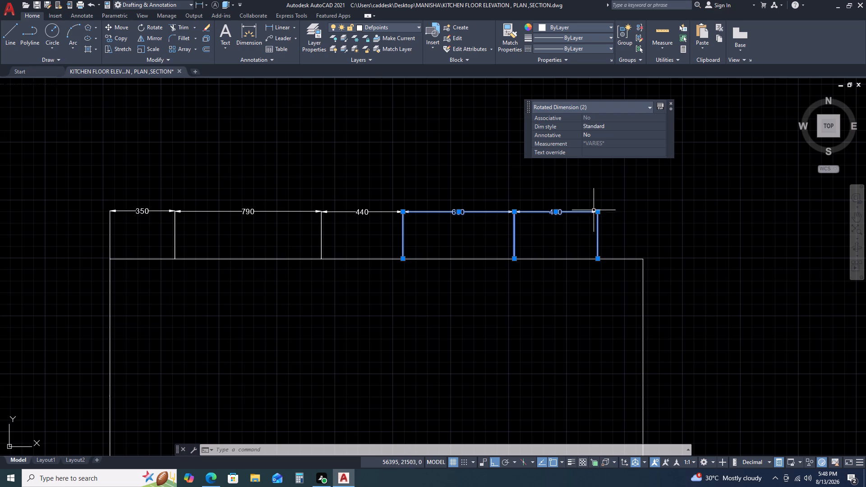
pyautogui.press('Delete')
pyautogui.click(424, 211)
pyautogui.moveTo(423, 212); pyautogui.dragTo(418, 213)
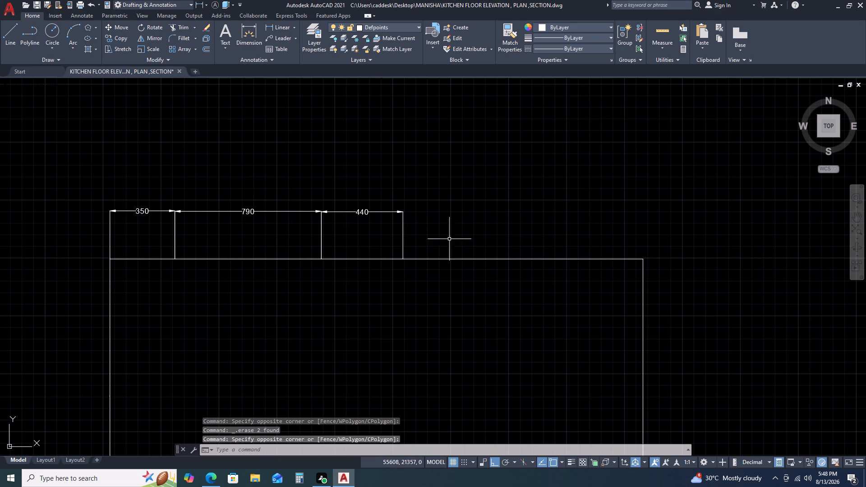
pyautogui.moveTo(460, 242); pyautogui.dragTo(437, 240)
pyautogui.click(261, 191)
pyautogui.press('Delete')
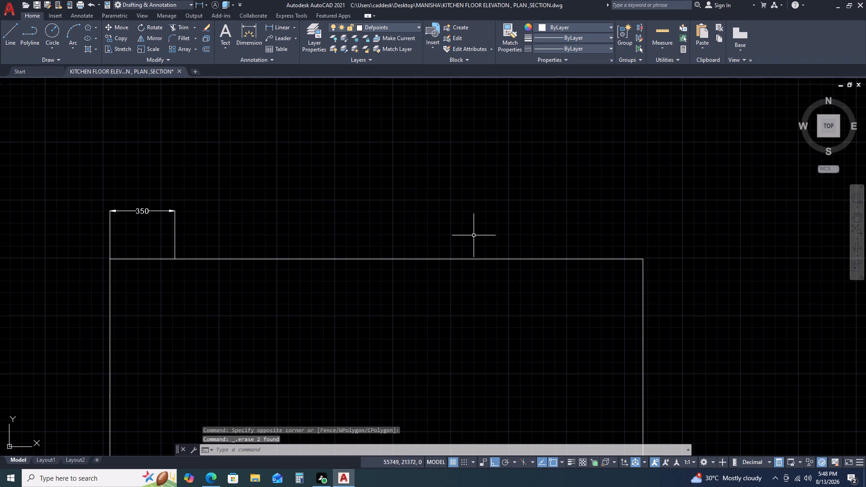
# Add a 440 linear dimension along the top line from the end of the 350 dimension, aligned with it.
pyautogui.press('d')
pyautogui.press('l')
pyautogui.press('i')
pyautogui.press('space')
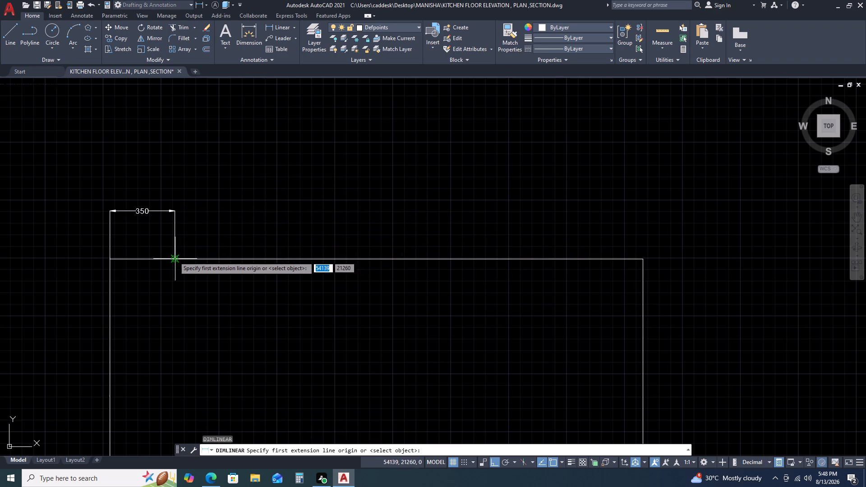
pyautogui.click(173, 257)
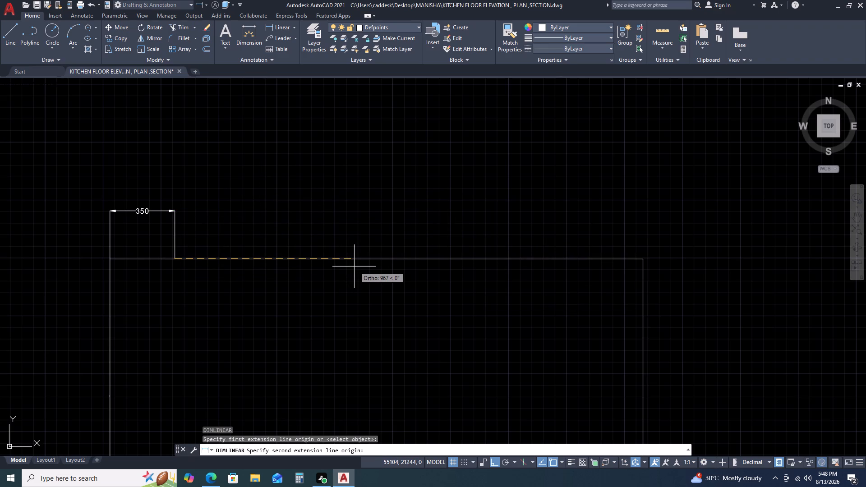
pyautogui.press('4')
pyautogui.press('4')
pyautogui.press('0')
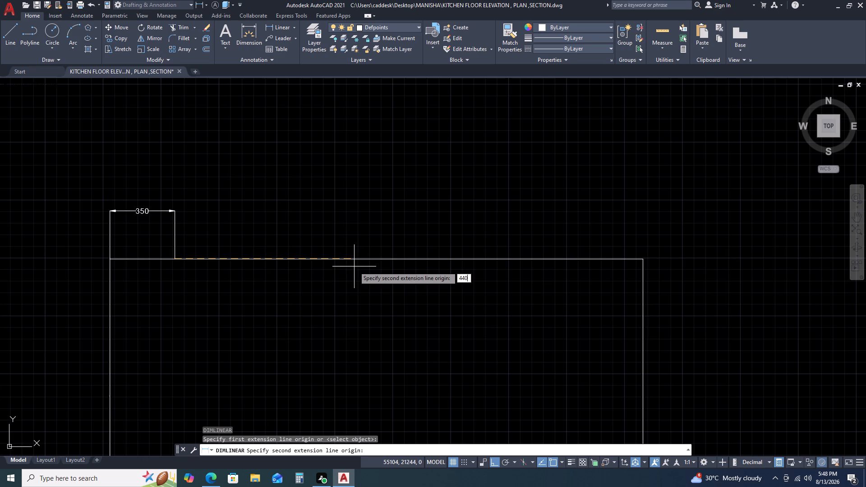
pyautogui.press('space')
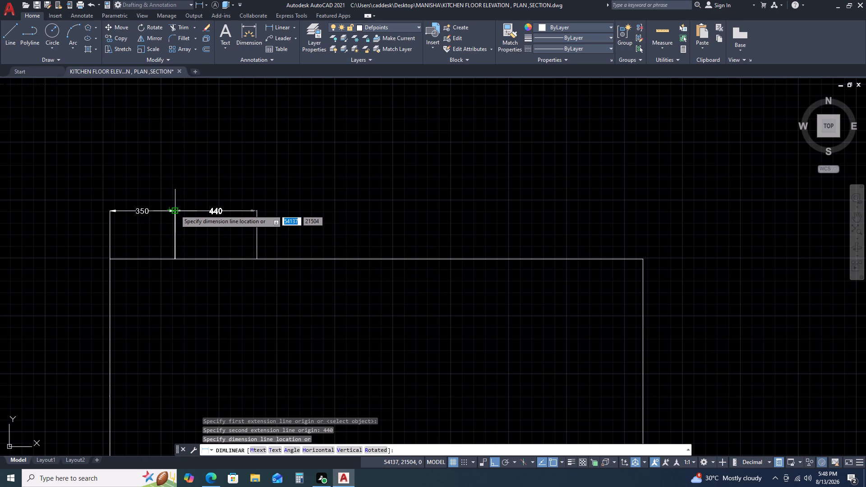
pyautogui.click(175, 210)
# Add a 600 linear dimension along the top line from the end of the 440 dimension, aligned with the row.
pyautogui.press('space')
pyautogui.click(257, 257)
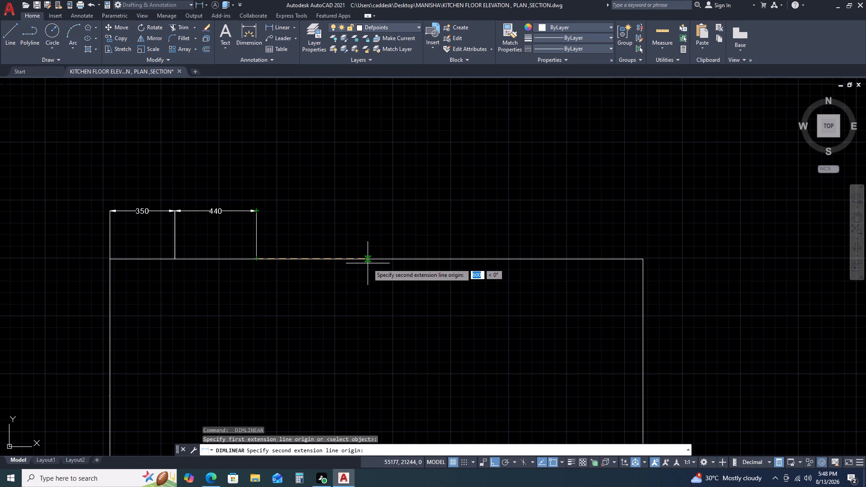
pyautogui.write('600')
pyautogui.press('space')
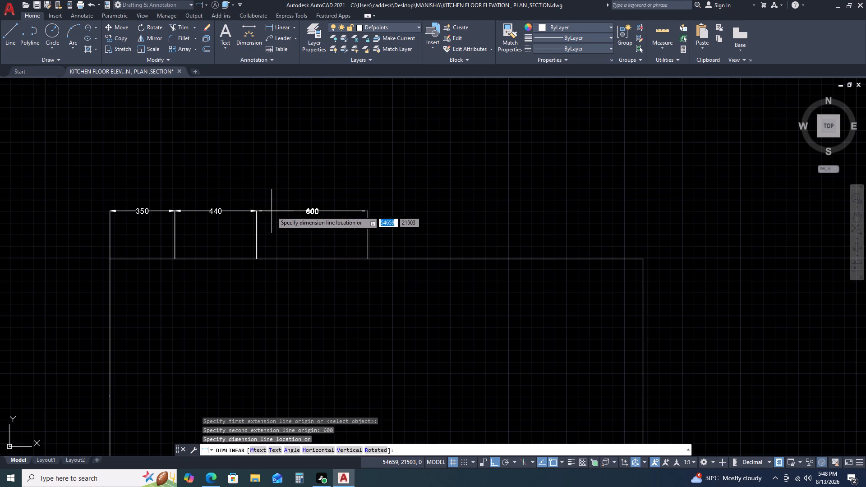
pyautogui.click(253, 209)
# Add a 450 linear dimension along the top line from the end of the 600 dimension, aligned with the row.
pyautogui.press('space')
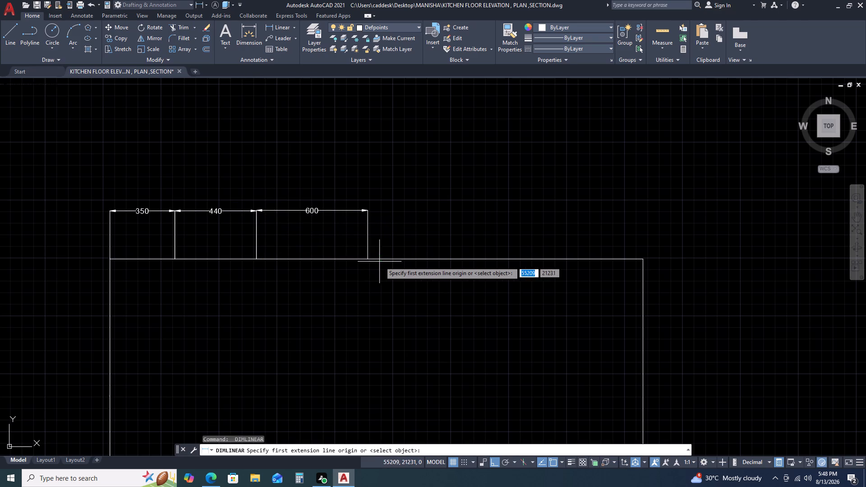
pyautogui.click(369, 258)
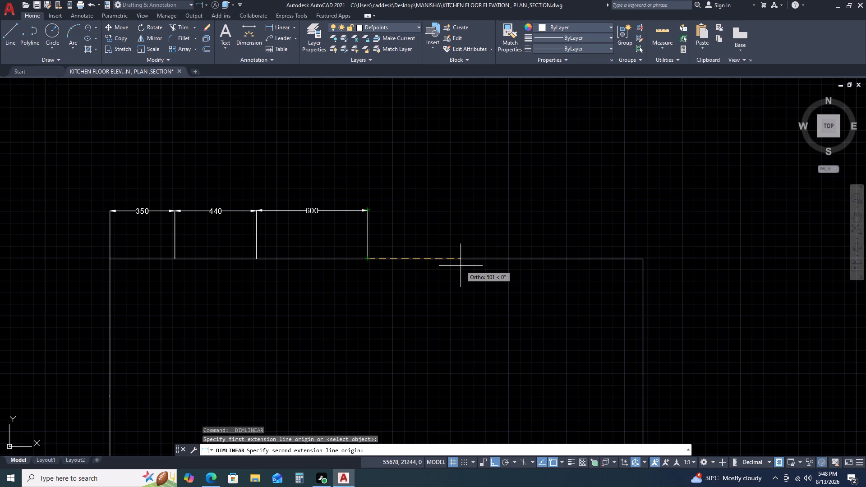
pyautogui.write('45')
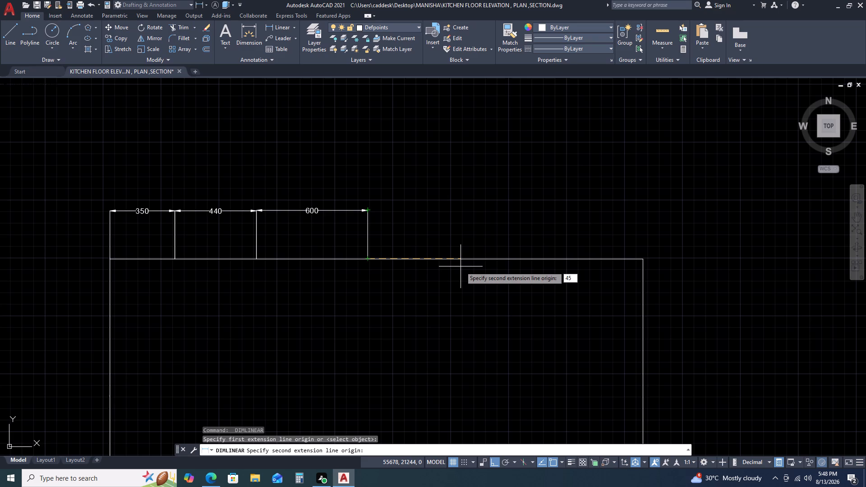
pyautogui.press('0')
pyautogui.press('space')
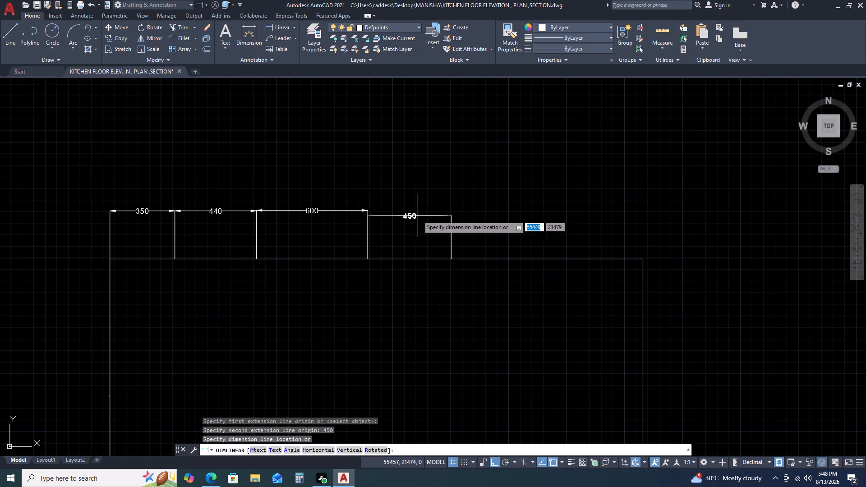
pyautogui.click(368, 210)
# Add a 950 linear dimension along the top line from the end of the 450 dimension, aligned with the row.
pyautogui.press('space')
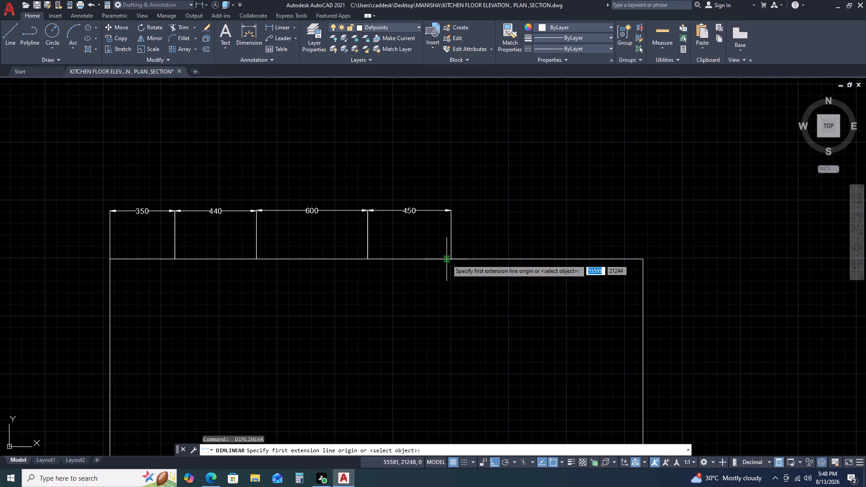
pyautogui.click(450, 255)
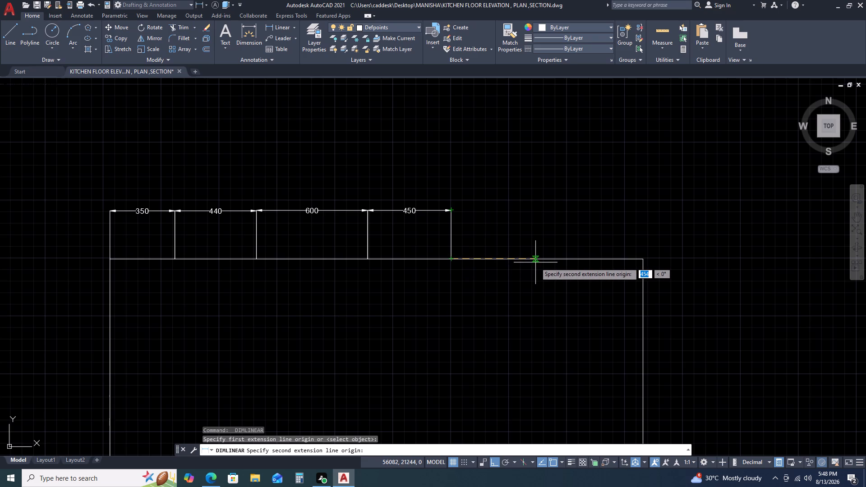
pyautogui.press('9')
pyautogui.press('5')
pyautogui.write('0')
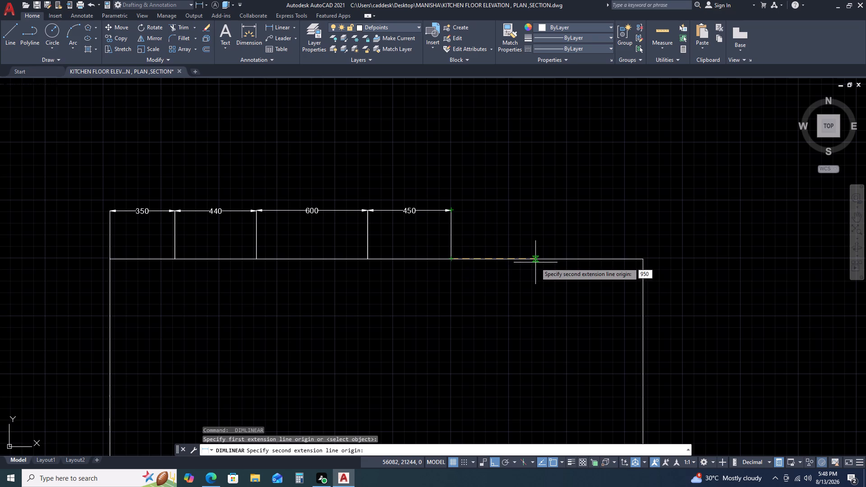
pyautogui.press('space')
pyautogui.click(452, 210)
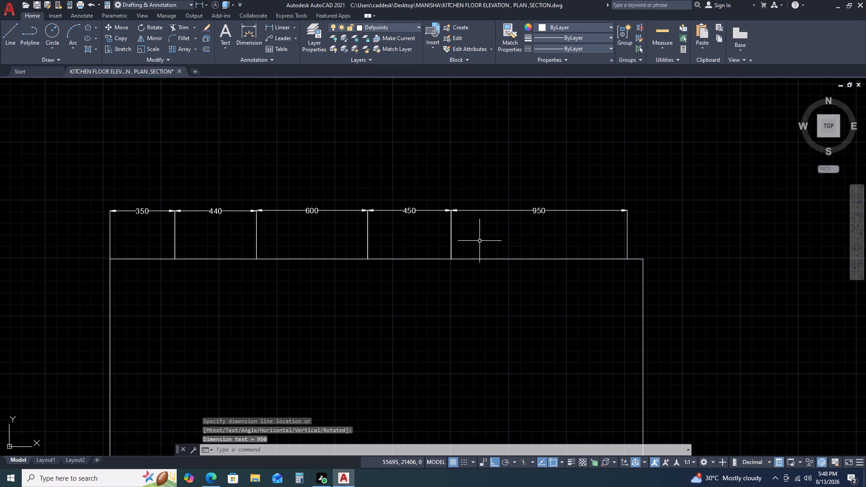
# Dimension the remaining gap from the end of the 950 dimension to the outline's top-right corner, aligned with the row.
pyautogui.press('space')
pyautogui.scroll(2, 647, 258)
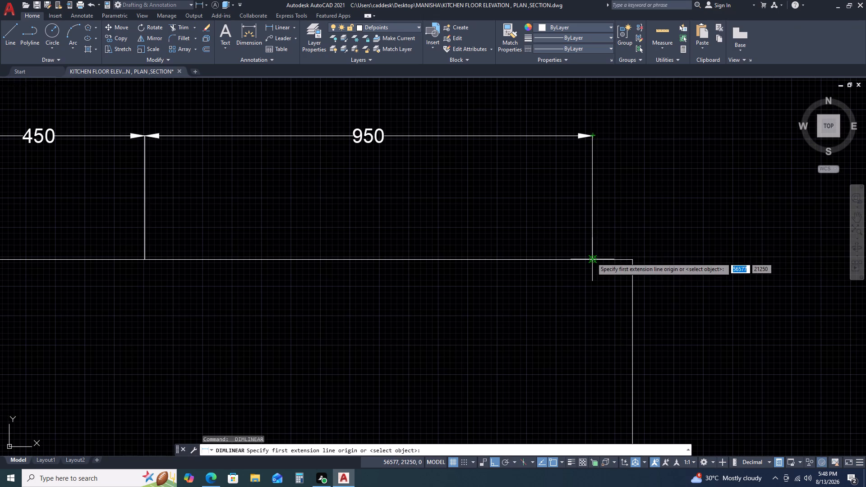
pyautogui.click(590, 258)
pyautogui.click(631, 260)
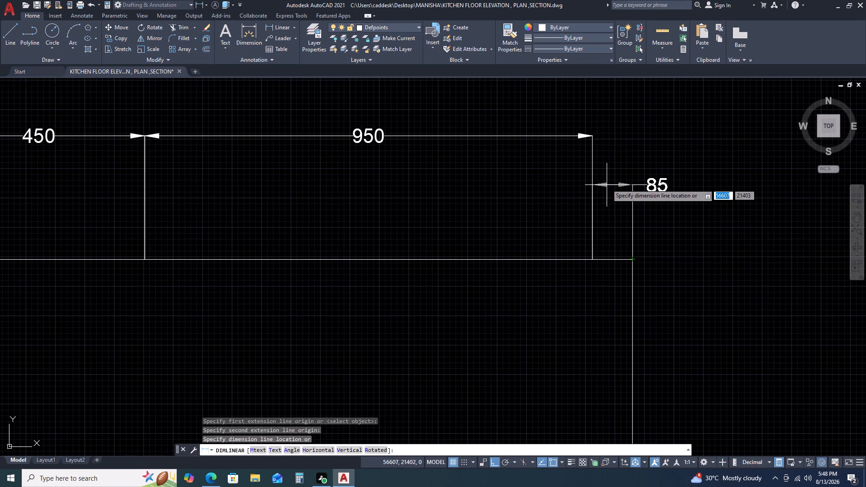
pyautogui.scroll(-3, 592, 170)
pyautogui.scroll(2, 593, 169)
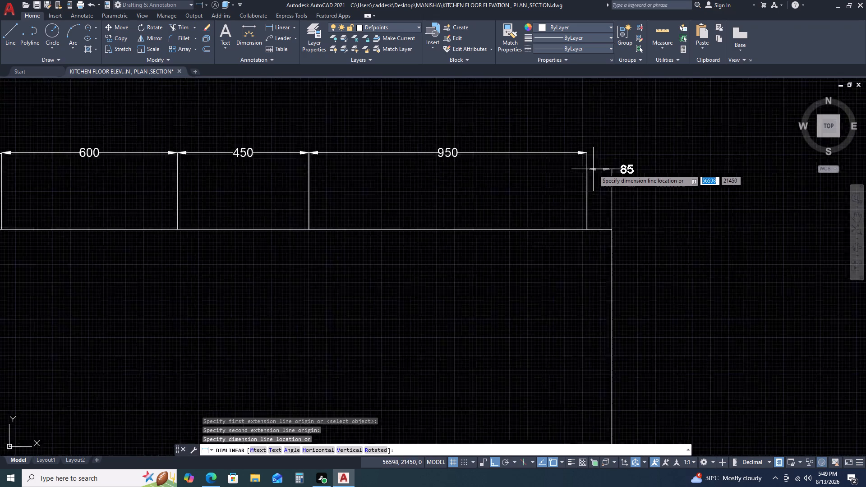
pyautogui.scroll(1, 593, 169)
pyautogui.click(585, 144)
# Add an overall linear dimension across the full top line between both corners, placed above the row of divisions.
pyautogui.press('space')
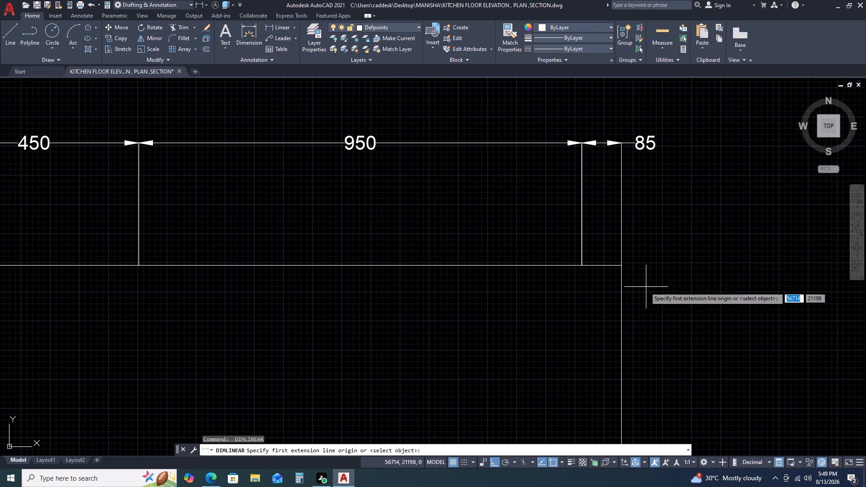
pyautogui.click(620, 267)
pyautogui.scroll(-4, 298, 285)
pyautogui.moveTo(288, 283); pyautogui.dragTo(585, 319, button='middle')
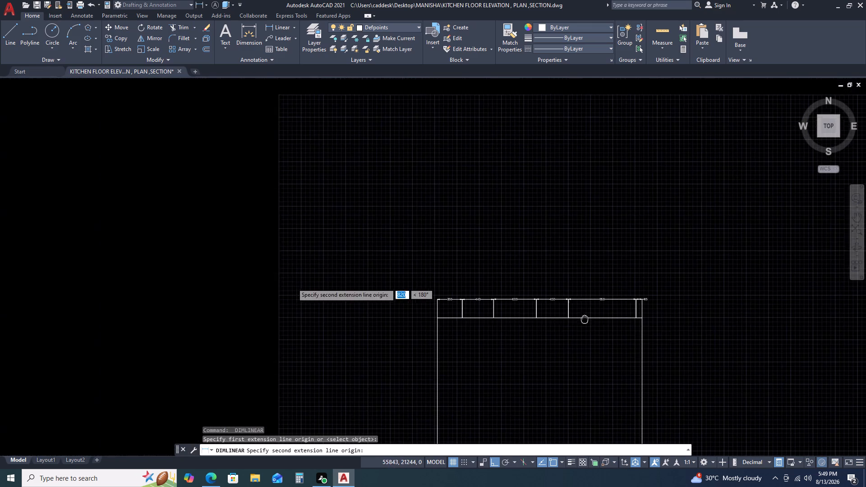
pyautogui.scroll(3, 492, 326)
pyautogui.click(268, 289)
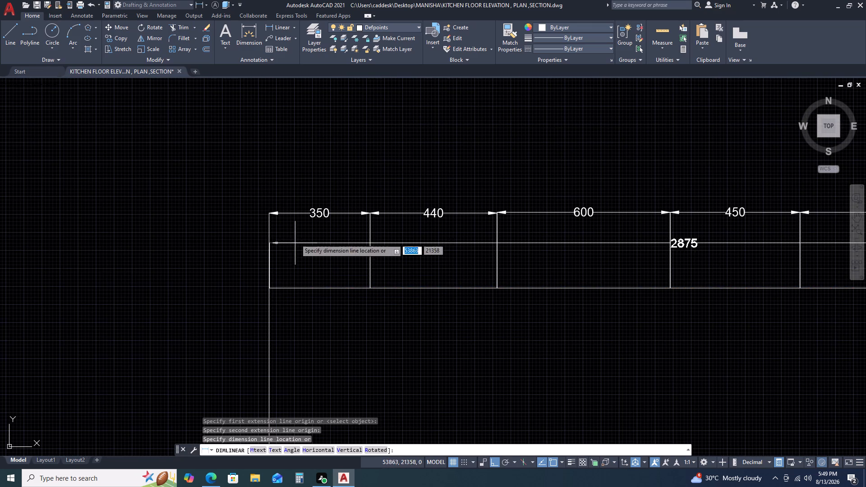
pyautogui.click(283, 153)
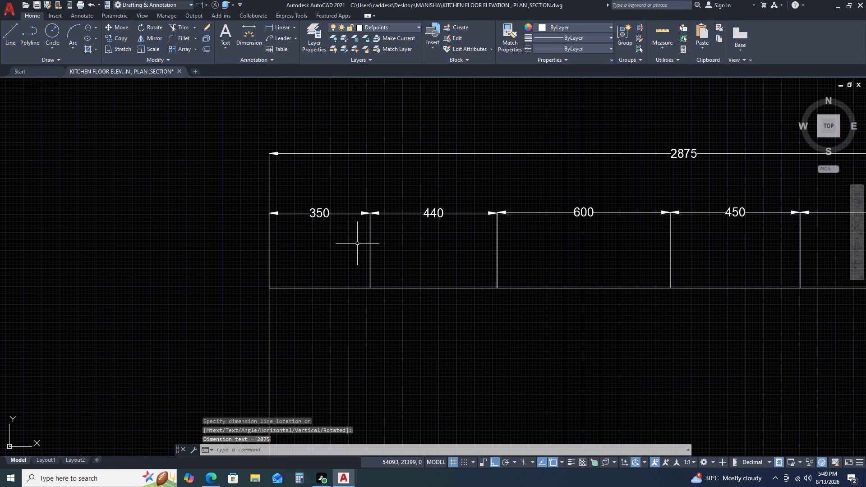
# Shorten the overall top dimension by 30 by stretching its right extension origin inward along the top line.
pyautogui.scroll(-2, 357, 243)
pyautogui.scroll(2, 659, 239)
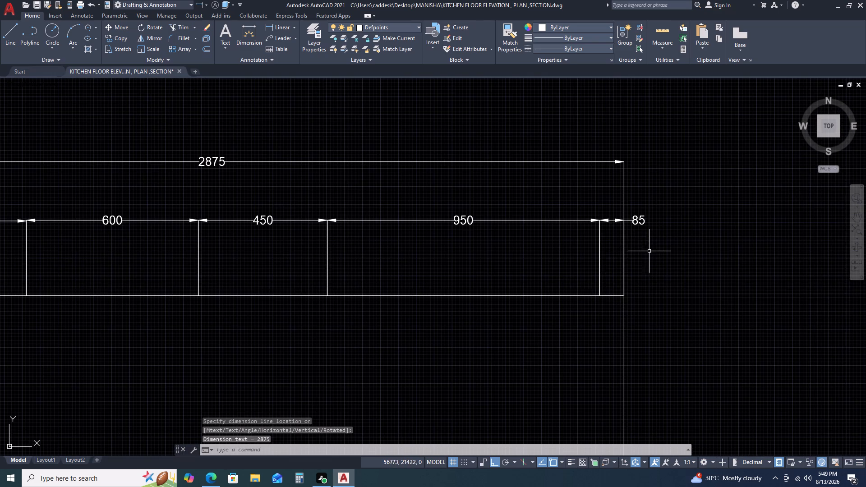
pyautogui.click(625, 245)
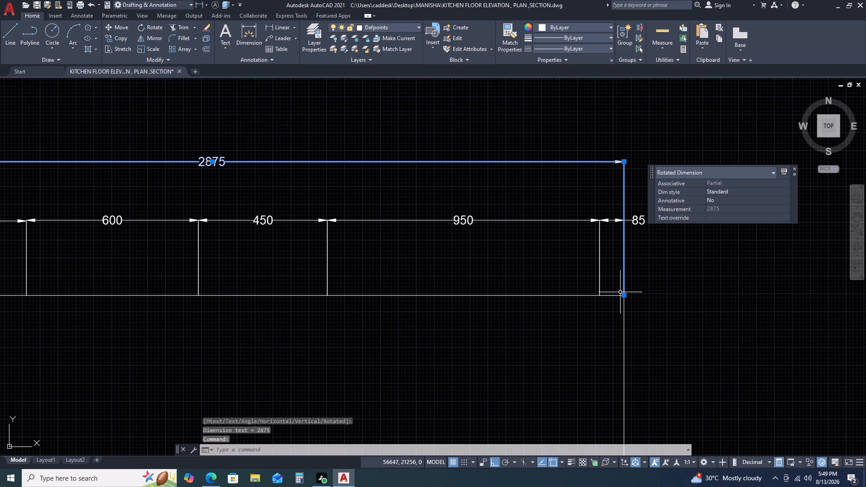
pyautogui.click(623, 294)
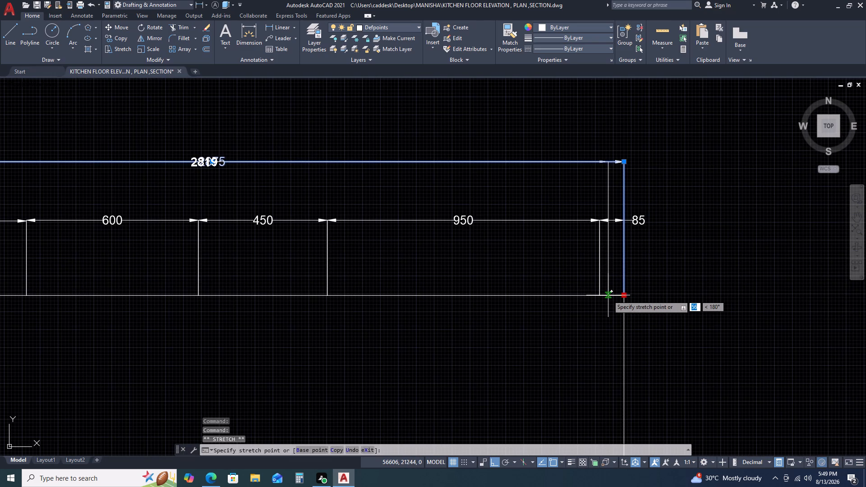
pyautogui.write('30')
pyautogui.press('space')
# Stretch the right end of the last small dimension in the row to the overall dimension's right end, making it 55.
pyautogui.scroll(2, 626, 230)
pyautogui.click(620, 244)
pyautogui.click(608, 256)
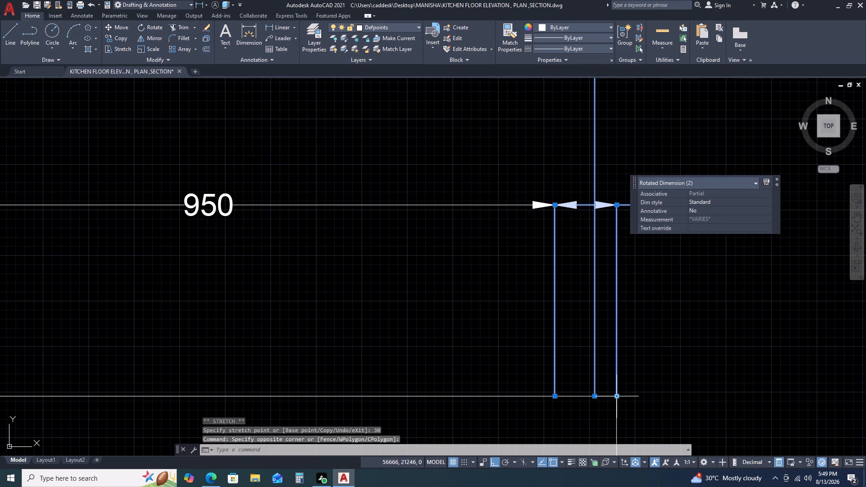
pyautogui.click(619, 395)
pyautogui.click(592, 398)
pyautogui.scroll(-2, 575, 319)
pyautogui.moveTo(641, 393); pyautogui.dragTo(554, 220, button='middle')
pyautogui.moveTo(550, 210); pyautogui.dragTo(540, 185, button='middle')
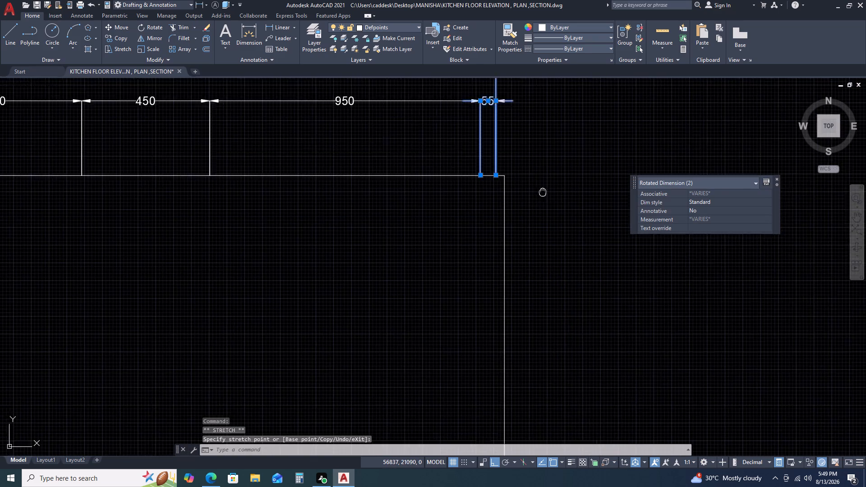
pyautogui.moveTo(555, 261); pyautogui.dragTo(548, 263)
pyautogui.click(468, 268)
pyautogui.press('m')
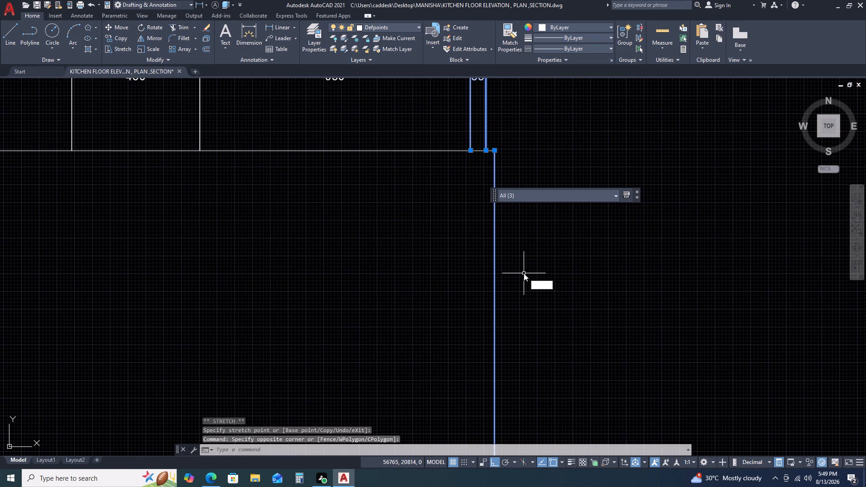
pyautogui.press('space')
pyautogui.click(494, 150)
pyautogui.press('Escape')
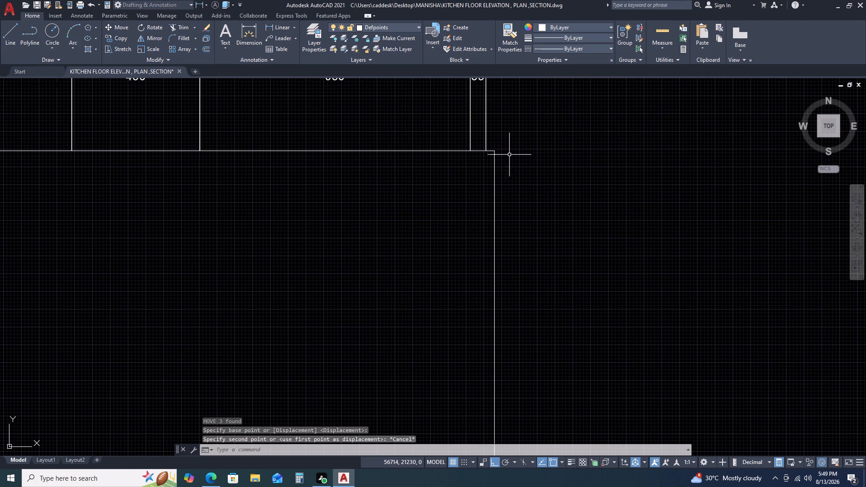
# Move the outline's right vertical line from the top corner inward to the right end of the 55 dimension.
pyautogui.moveTo(525, 215); pyautogui.dragTo(520, 218)
pyautogui.click(470, 243)
pyautogui.press('m')
pyautogui.press('space')
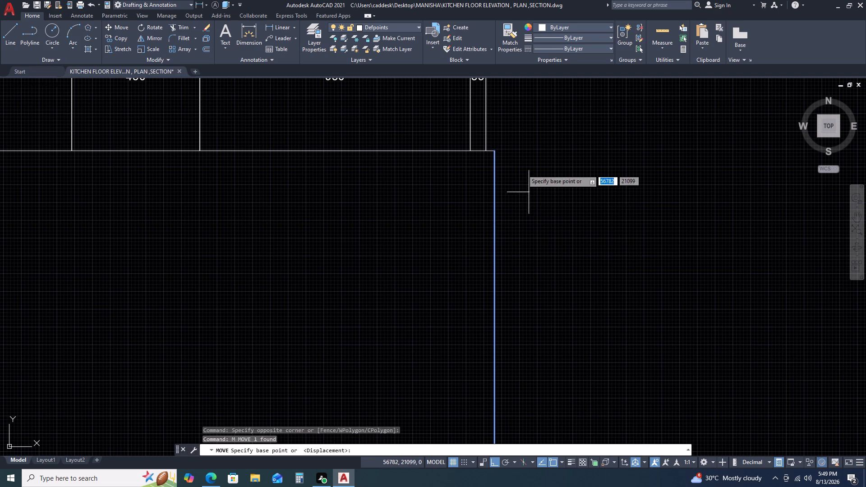
pyautogui.click(494, 151)
pyautogui.doubleClick(483, 152)
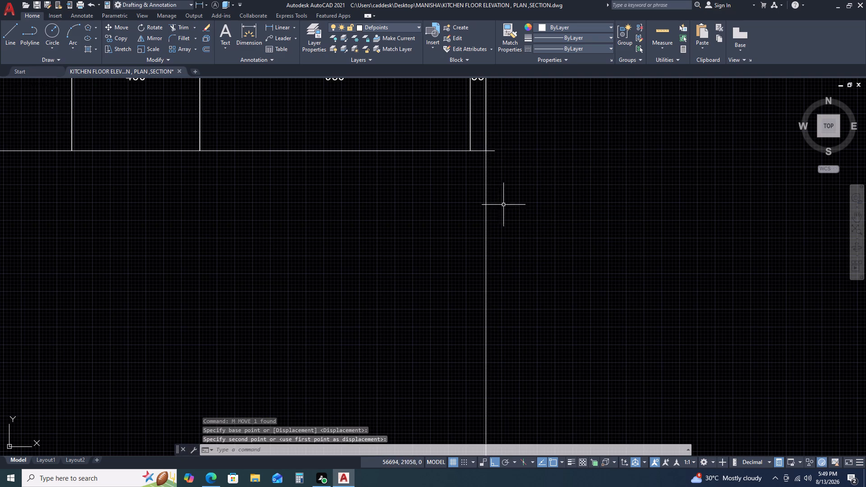
pyautogui.press('Escape')
# Trim the part of the top line that extends past the moved right vertical line.
pyautogui.scroll(5, 482, 145)
pyautogui.scroll(2, 490, 181)
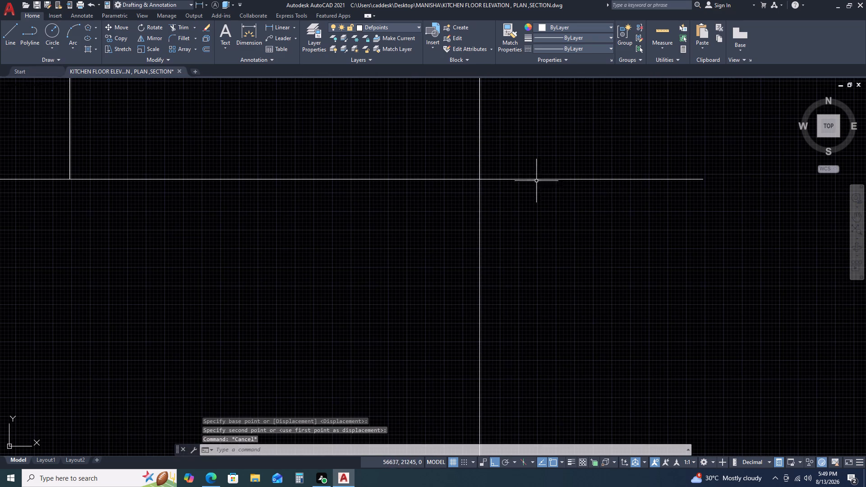
pyautogui.press('t')
pyautogui.press('r')
pyautogui.press('space')
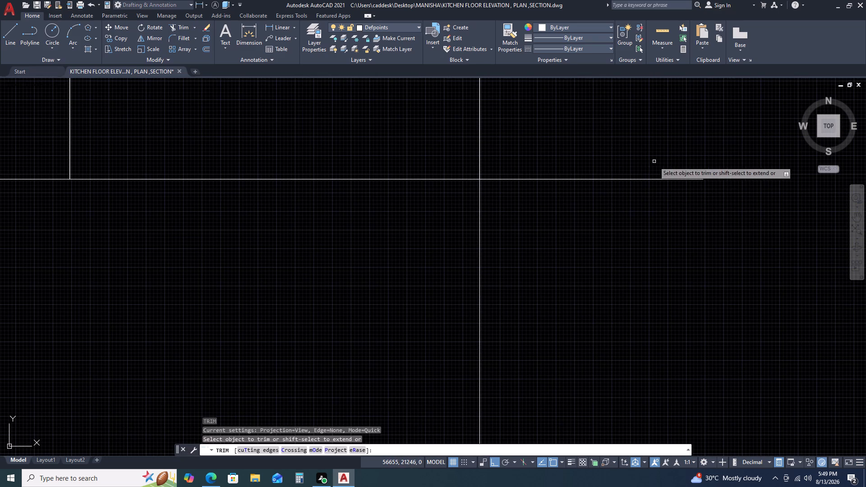
pyautogui.click(656, 159)
pyautogui.click(625, 215)
# Trim the part of the bottom line that extends past the right vertical line.
pyautogui.scroll(-11, 510, 225)
pyautogui.moveTo(561, 303); pyautogui.dragTo(555, 197, button='middle')
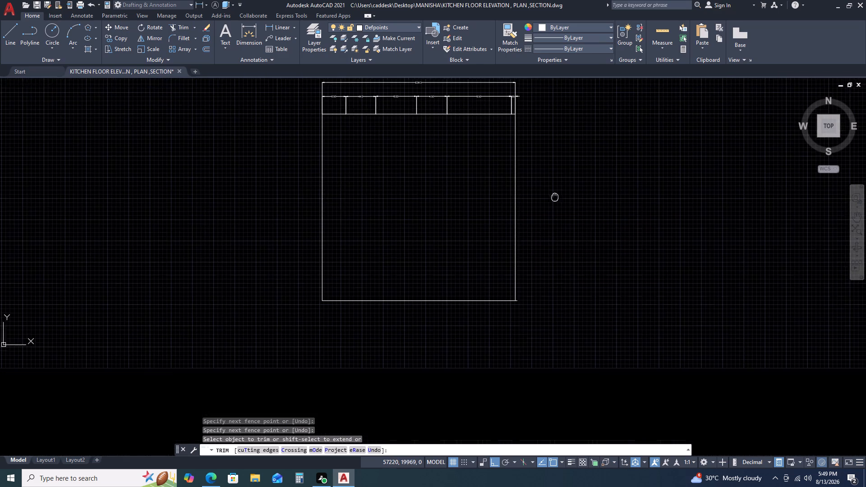
pyautogui.scroll(6, 516, 299)
pyautogui.click(503, 270)
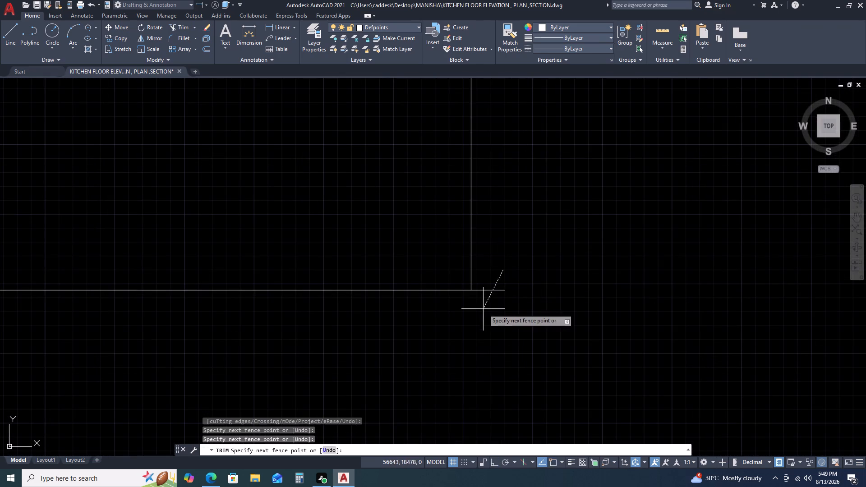
pyautogui.click(483, 309)
pyautogui.press('Escape')
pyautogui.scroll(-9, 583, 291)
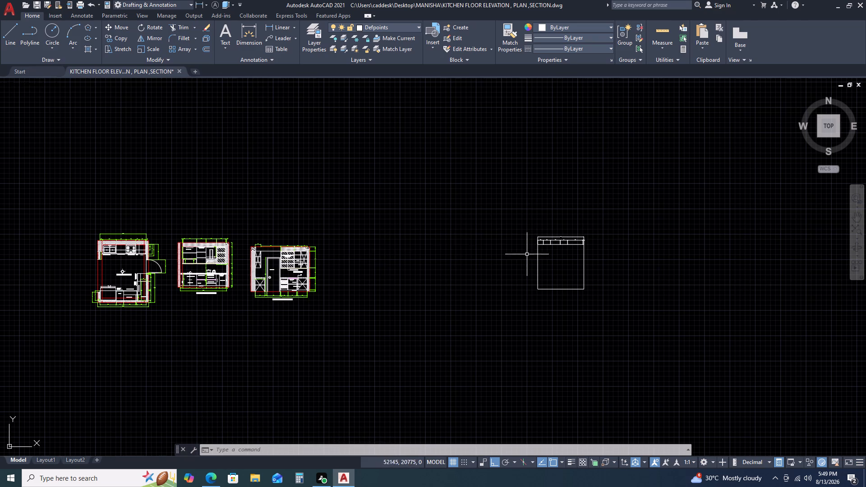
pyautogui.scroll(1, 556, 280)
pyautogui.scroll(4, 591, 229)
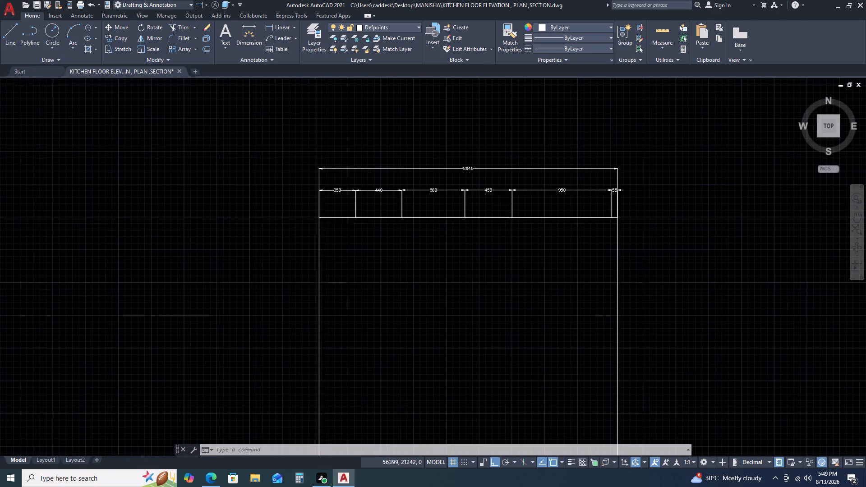
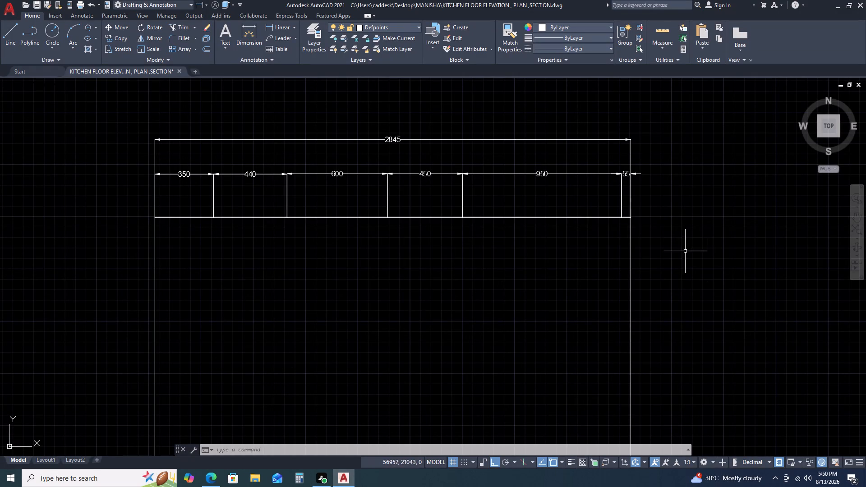
# Dimension the outline's full height from its top-right to its bottom-right corner, placing the dimension outside the right edge.
pyautogui.scroll(2, 576, 176)
pyautogui.scroll(-2, 573, 205)
pyautogui.moveTo(587, 268); pyautogui.dragTo(583, 291, button='middle')
pyautogui.scroll(-2, 541, 270)
pyautogui.moveTo(596, 373); pyautogui.dragTo(568, 299, button='middle')
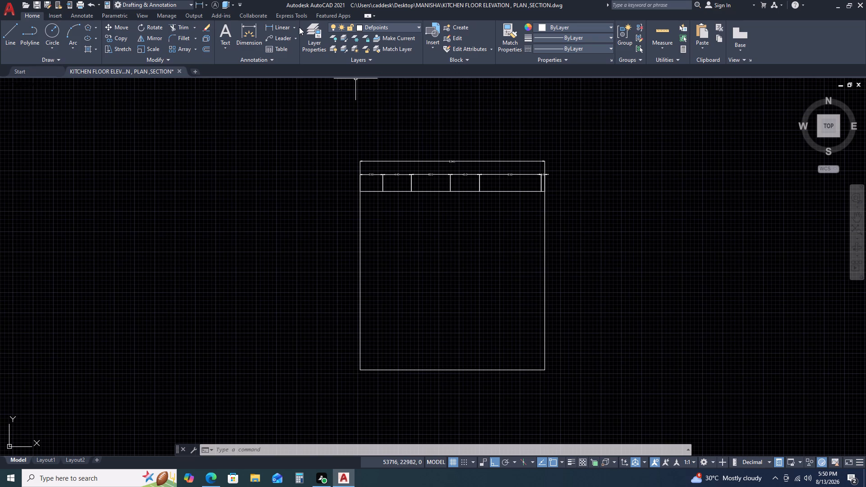
pyautogui.click(277, 26)
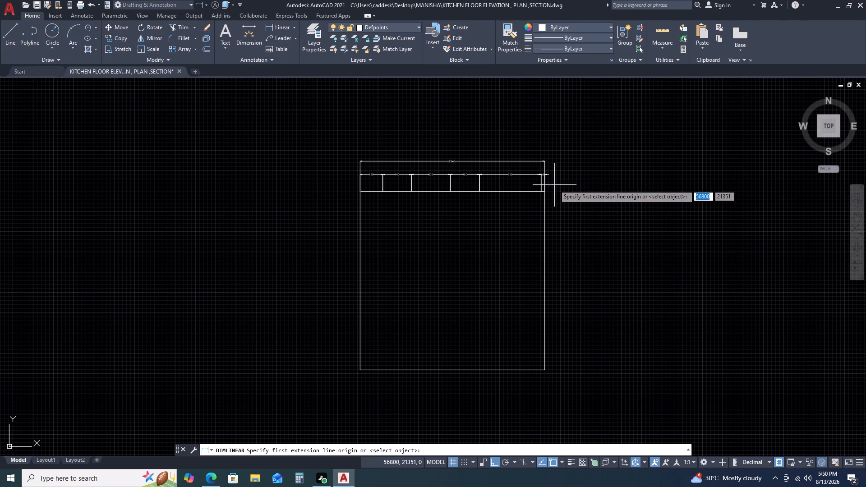
pyautogui.scroll(2, 553, 185)
pyautogui.click(526, 199)
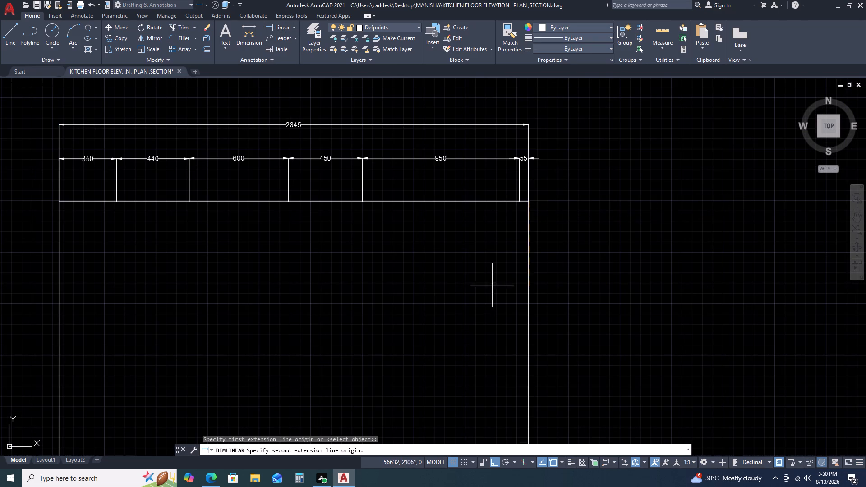
pyautogui.scroll(-4, 495, 312)
pyautogui.moveTo(528, 379); pyautogui.dragTo(511, 274, button='middle')
pyautogui.scroll(3, 498, 271)
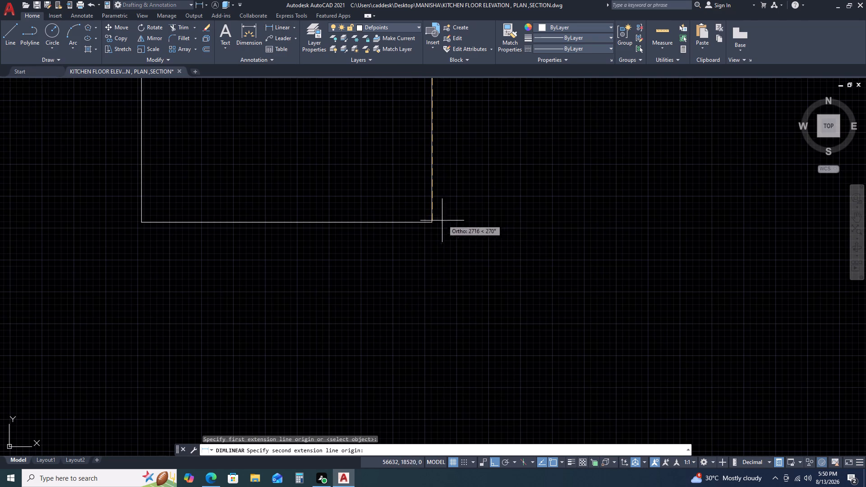
pyautogui.click(431, 222)
pyautogui.scroll(-1, 502, 247)
pyautogui.moveTo(502, 247); pyautogui.dragTo(500, 309, button='middle')
pyautogui.scroll(-1, 500, 300)
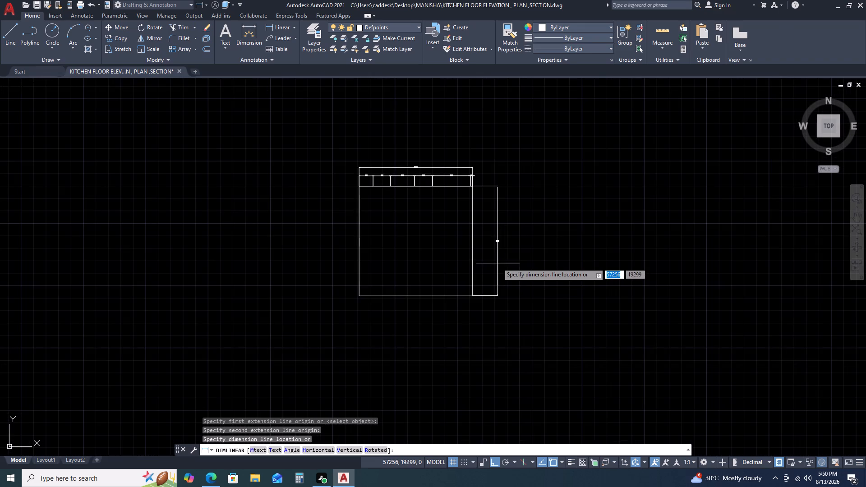
pyautogui.scroll(4, 489, 223)
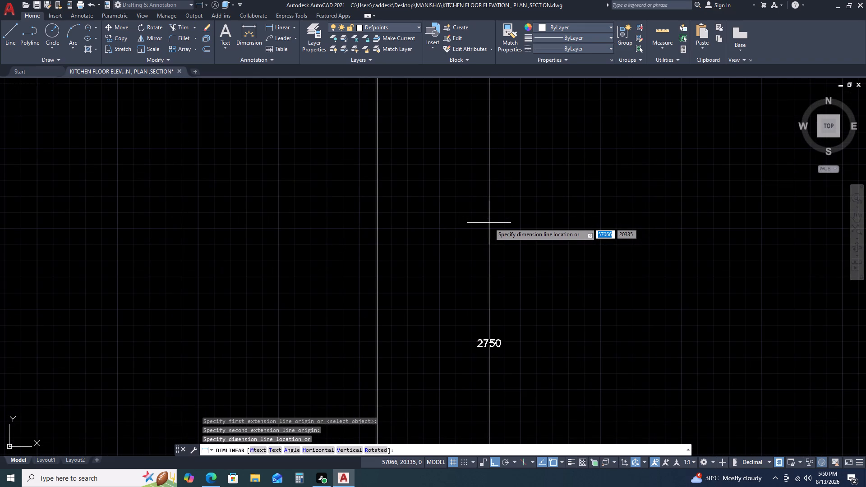
pyautogui.click(489, 223)
pyautogui.scroll(-4, 489, 222)
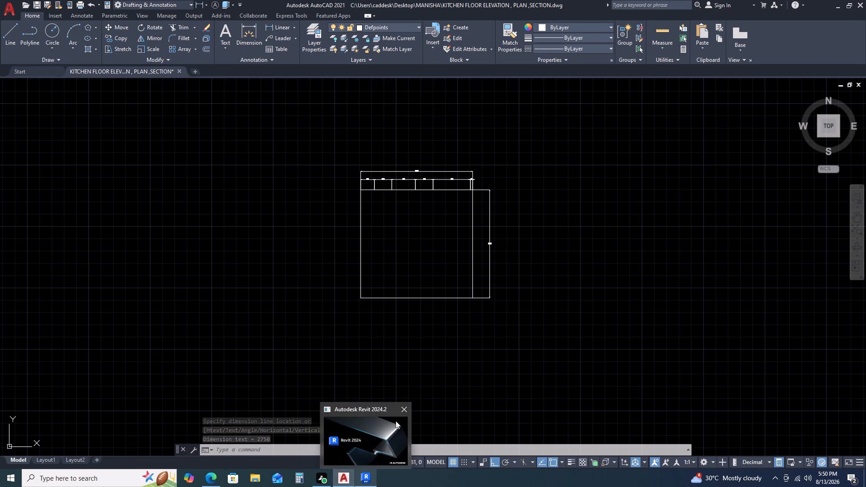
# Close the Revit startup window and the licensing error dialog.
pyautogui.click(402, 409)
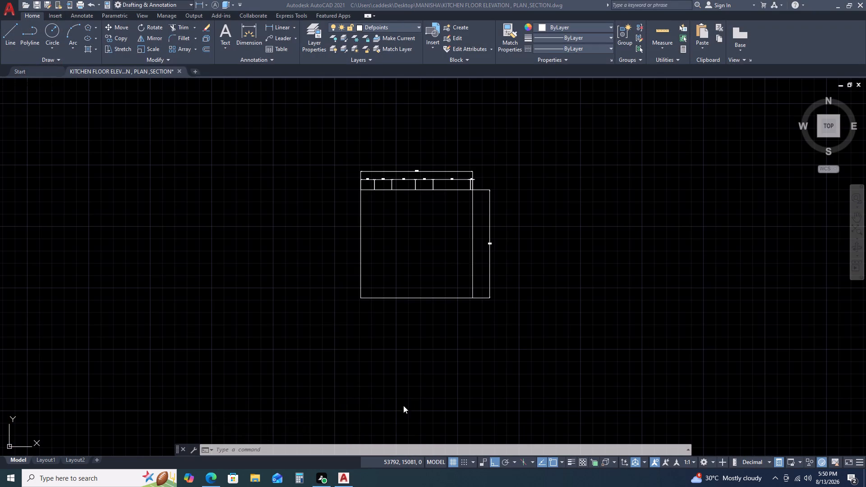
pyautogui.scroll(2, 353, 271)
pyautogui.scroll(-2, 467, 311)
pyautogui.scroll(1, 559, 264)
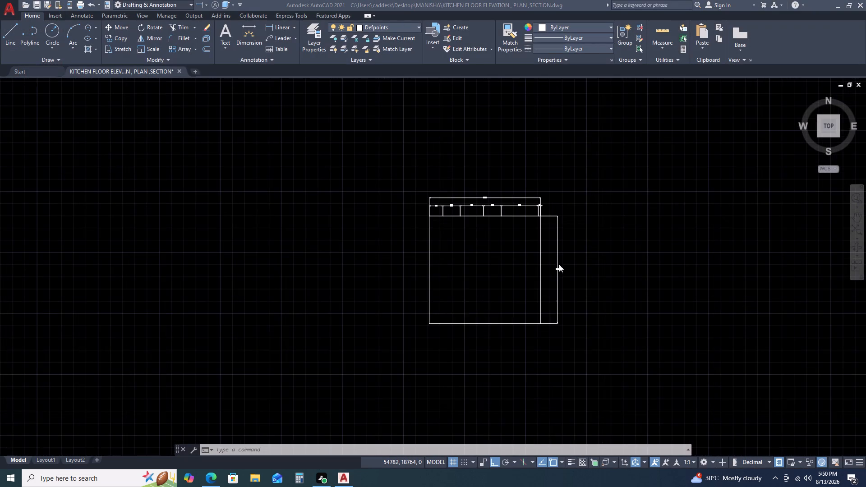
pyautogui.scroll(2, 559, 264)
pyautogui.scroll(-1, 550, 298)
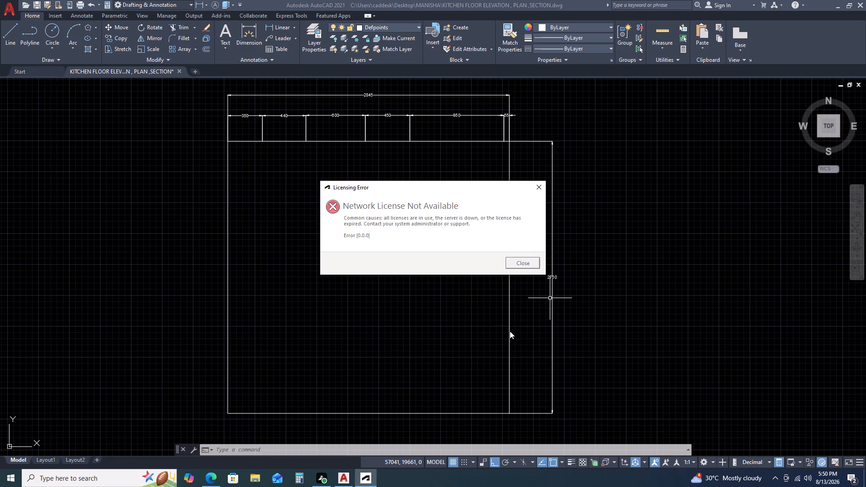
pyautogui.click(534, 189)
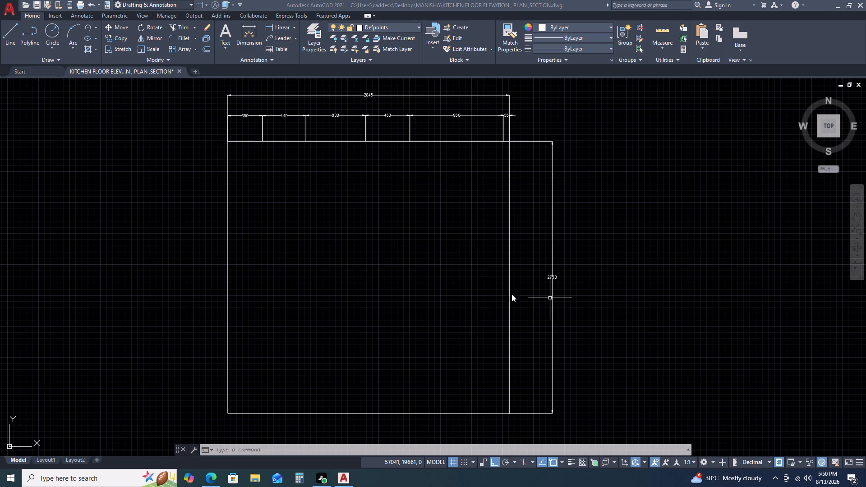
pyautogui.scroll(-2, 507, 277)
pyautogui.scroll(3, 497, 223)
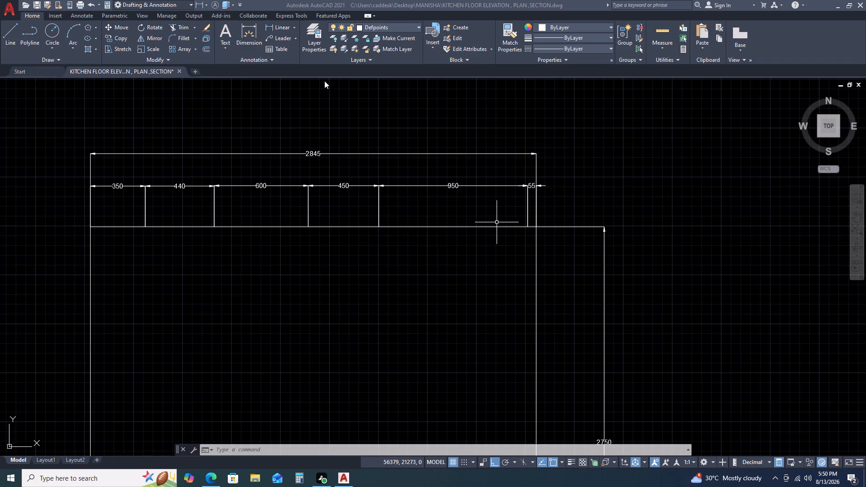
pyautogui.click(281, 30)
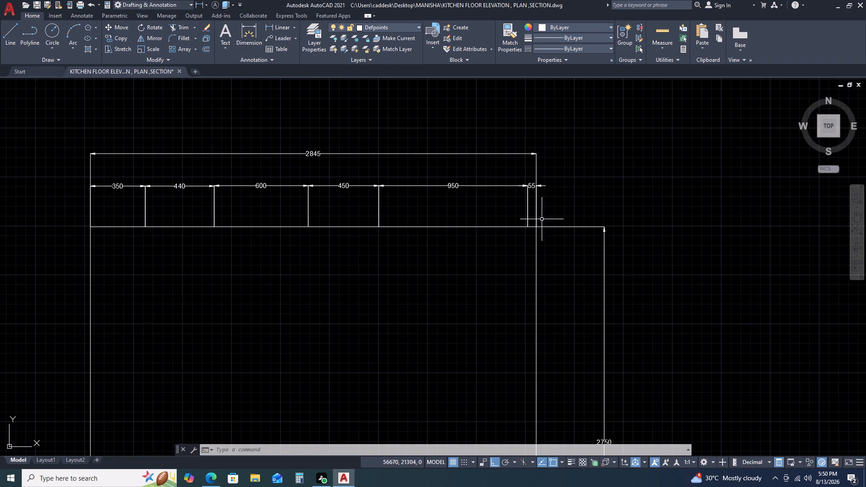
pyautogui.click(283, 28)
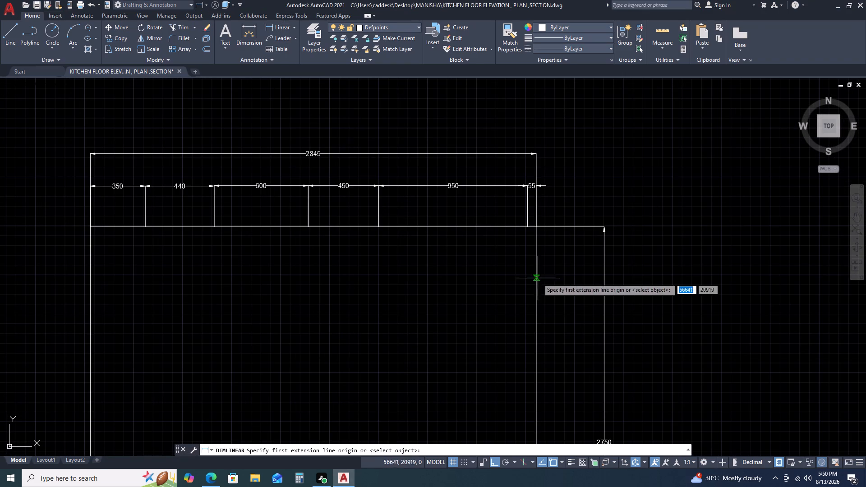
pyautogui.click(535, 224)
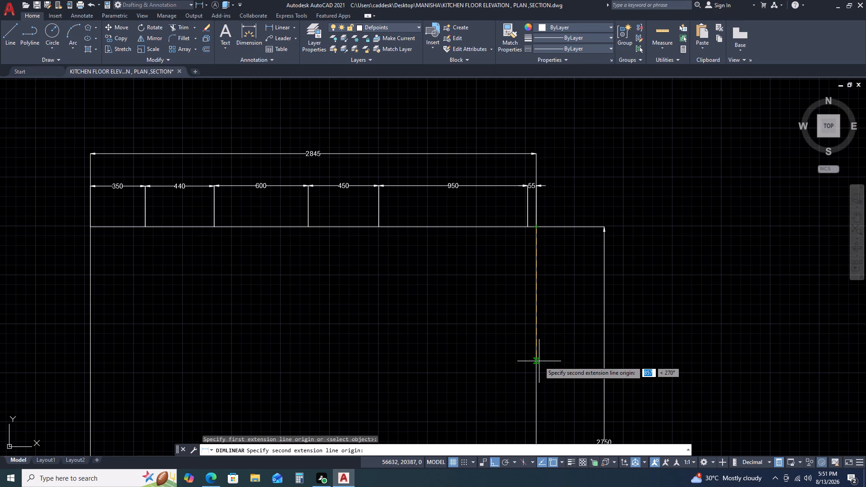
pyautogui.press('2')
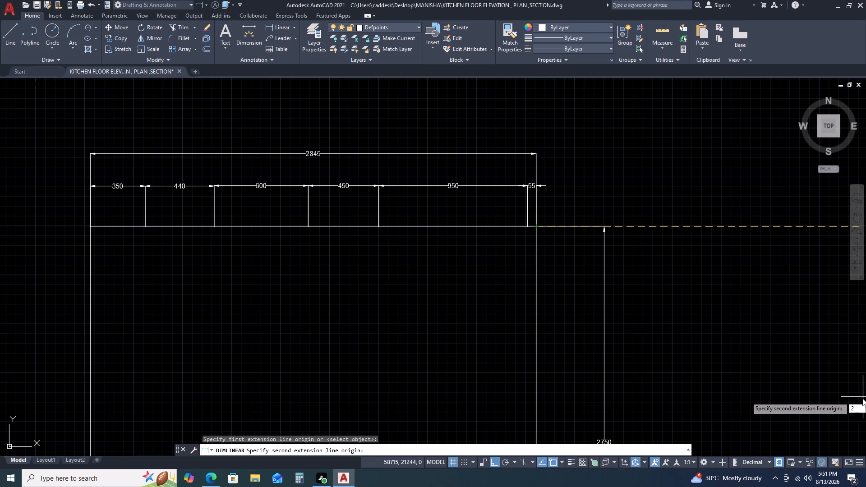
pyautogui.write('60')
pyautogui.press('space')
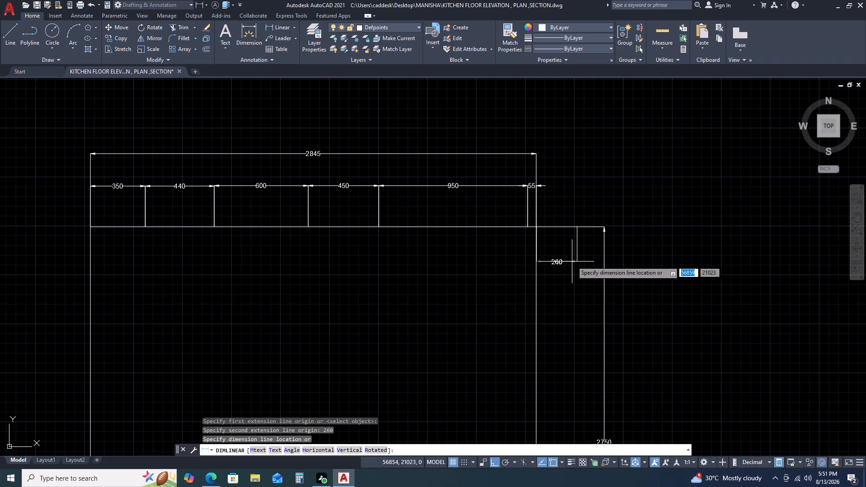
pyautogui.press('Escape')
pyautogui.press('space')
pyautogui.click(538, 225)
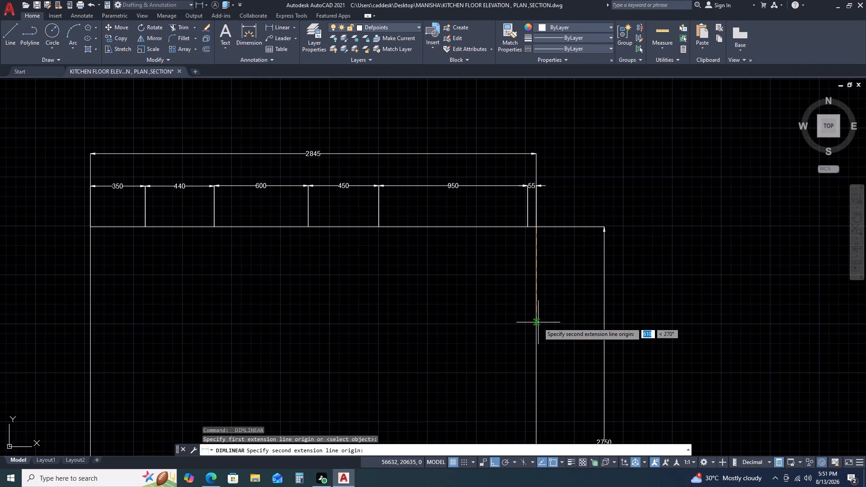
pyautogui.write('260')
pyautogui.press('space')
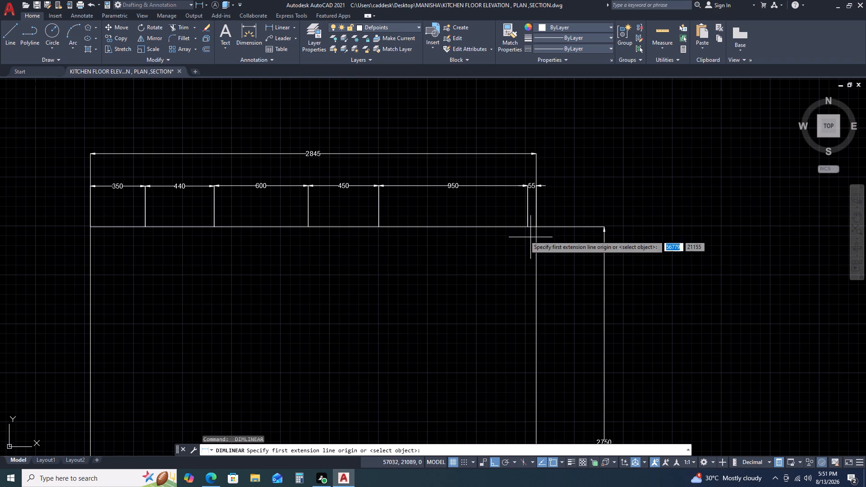
# Add a 260 vertical dimension running down from the outline's top-right corner, between the right edge and the overall height dimension.
pyautogui.click(538, 227)
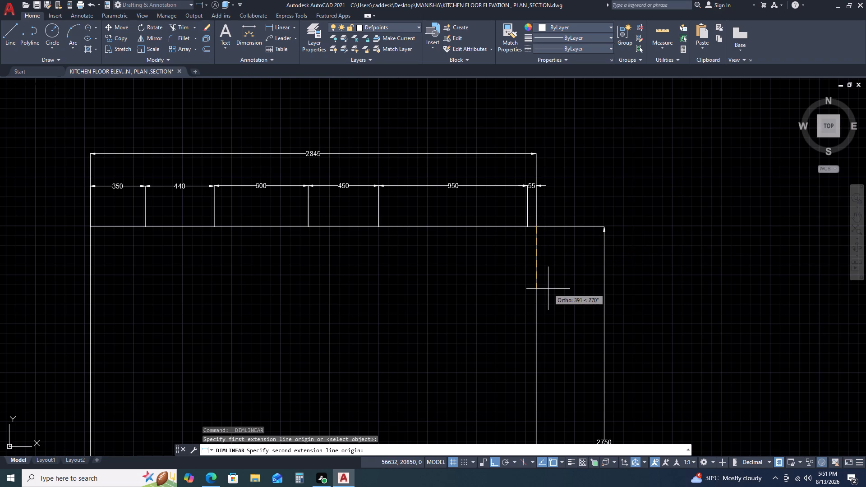
pyautogui.press('2')
pyautogui.press('6')
pyautogui.write('0')
pyautogui.press('space')
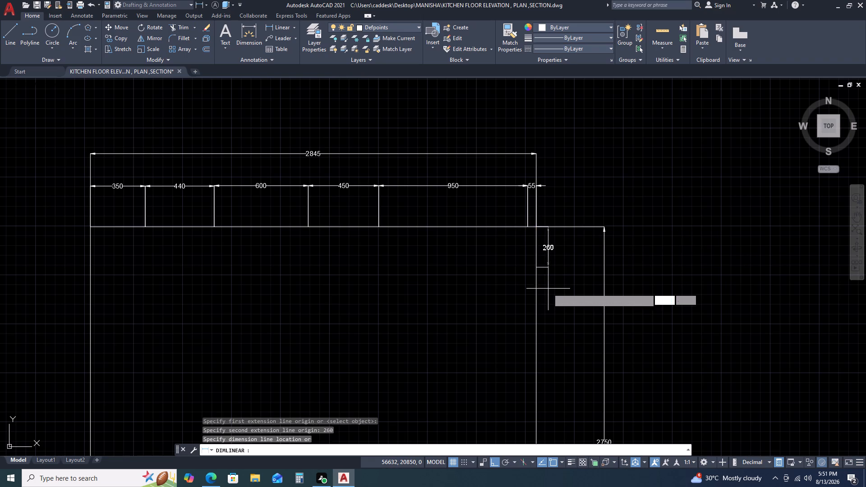
pyautogui.click(555, 279)
# Add a 390 vertical dimension directly below the 260 one on the right side, aligned with it.
pyautogui.press('space')
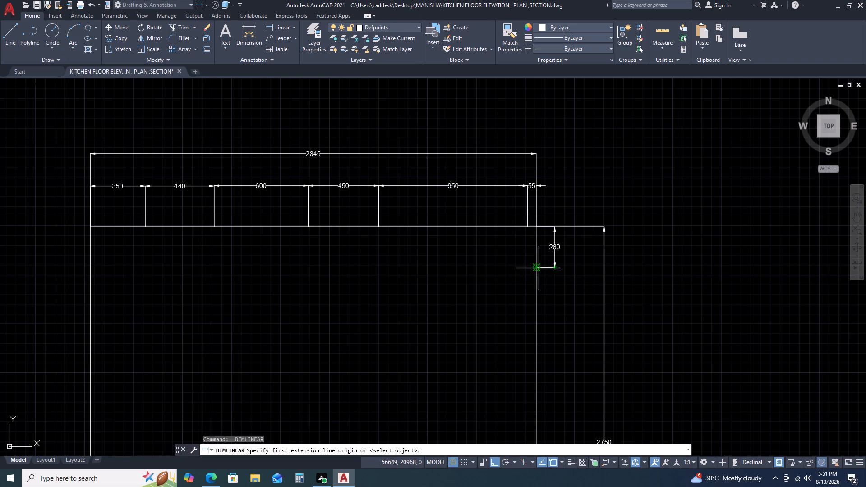
pyautogui.click(537, 267)
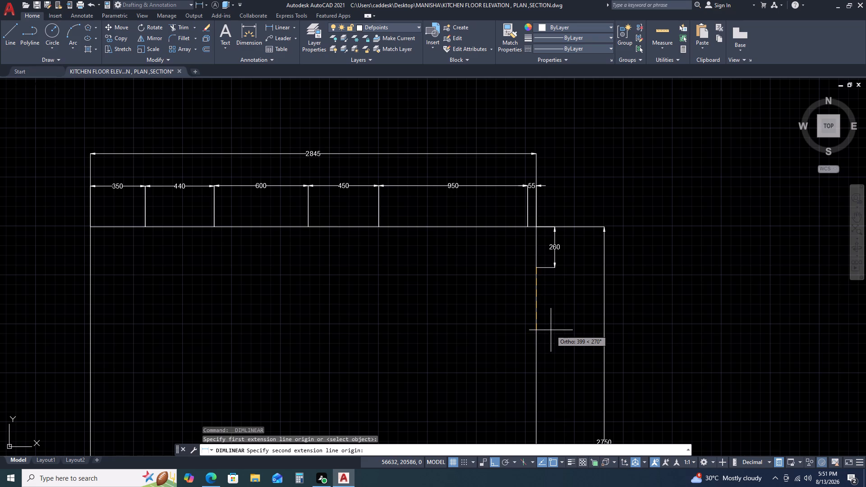
pyautogui.press('3')
pyautogui.write('90')
pyautogui.press('space')
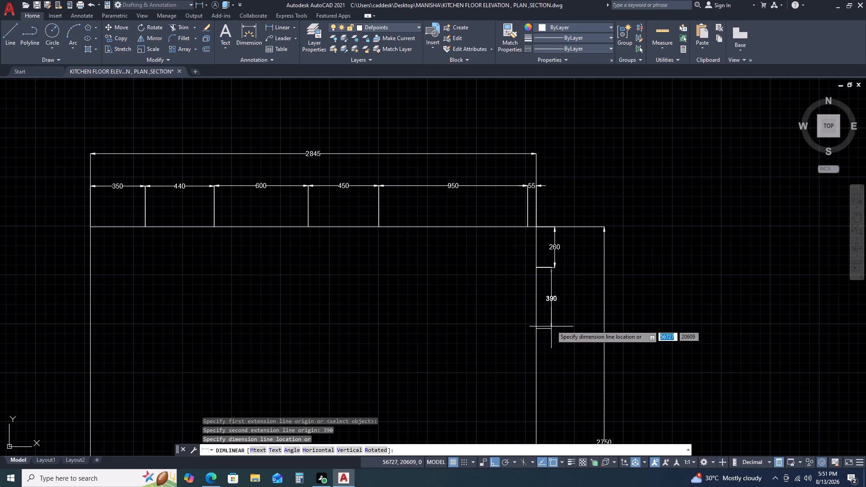
pyautogui.click(554, 266)
# Add a 2000 vertical dimension directly below the 390 one on the right side, aligned with the same dimension line.
pyautogui.moveTo(566, 359); pyautogui.dragTo(566, 352, button='middle')
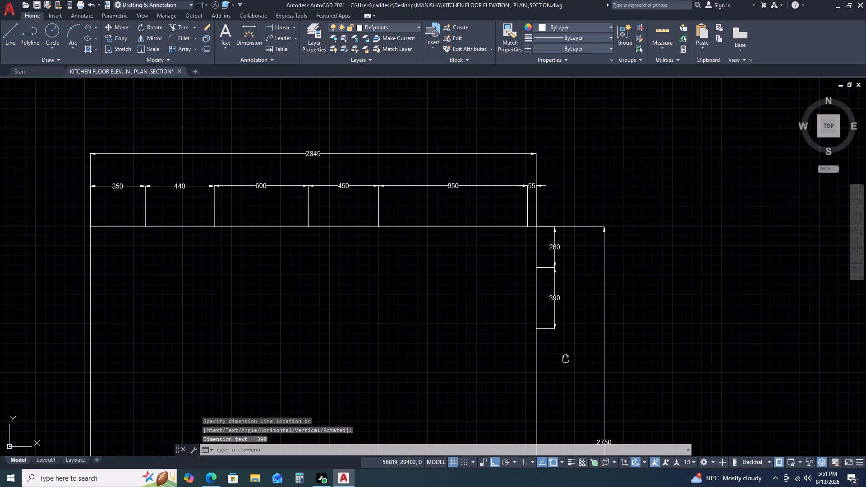
pyautogui.moveTo(566, 352); pyautogui.dragTo(555, 255, button='middle')
pyautogui.moveTo(554, 248); pyautogui.dragTo(552, 239, button='middle')
pyautogui.press('space')
pyautogui.click(523, 216)
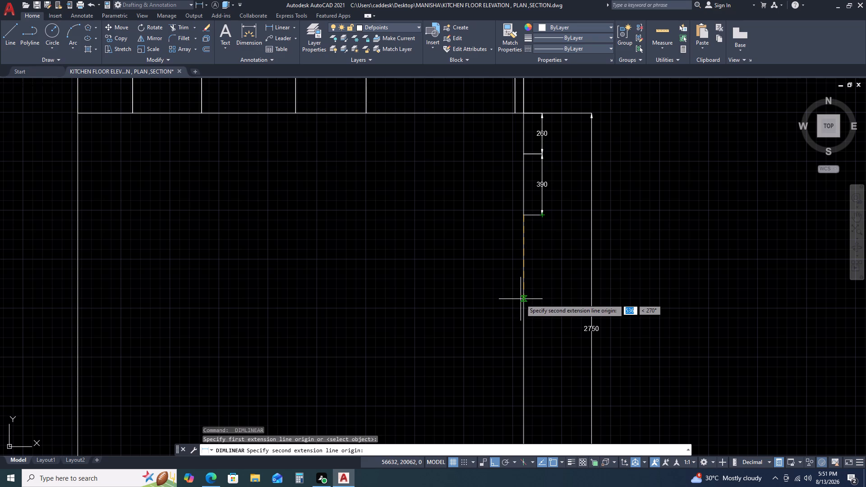
pyautogui.press('2')
pyautogui.write('00')
pyautogui.press('0')
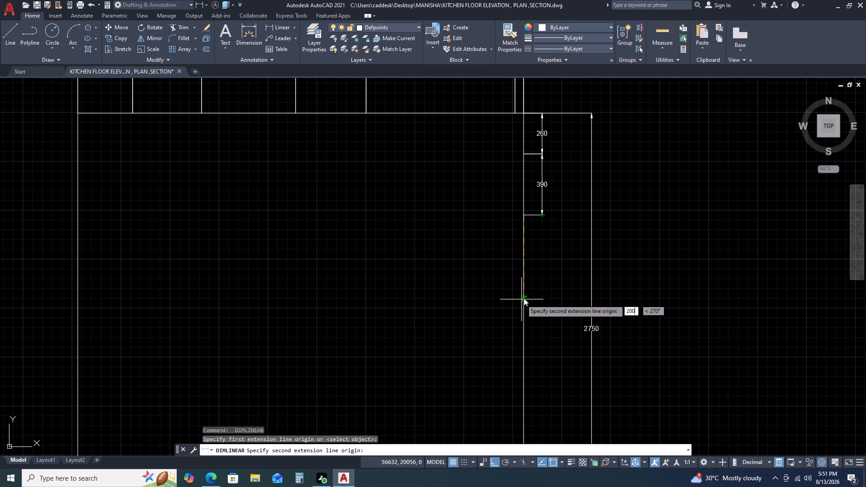
pyautogui.press('space')
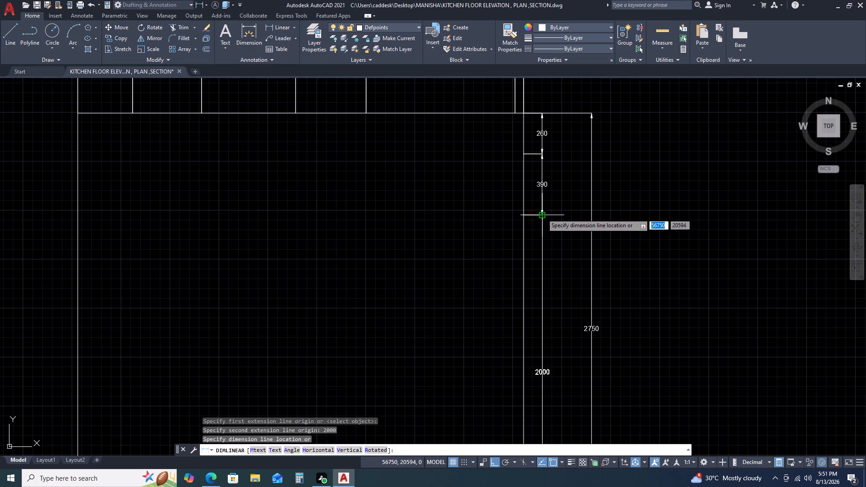
pyautogui.click(542, 214)
# Dimension the remaining height from the lower end of the 2000 dimension to the outline's bottom-right corner, in line with the others.
pyautogui.scroll(-3, 539, 189)
pyautogui.scroll(1, 541, 285)
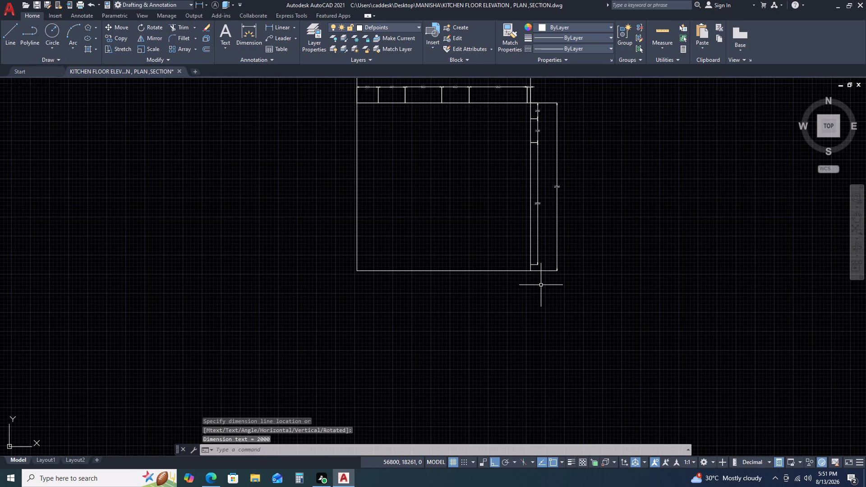
pyautogui.scroll(3, 540, 291)
pyautogui.press('space')
pyautogui.scroll(3, 482, 183)
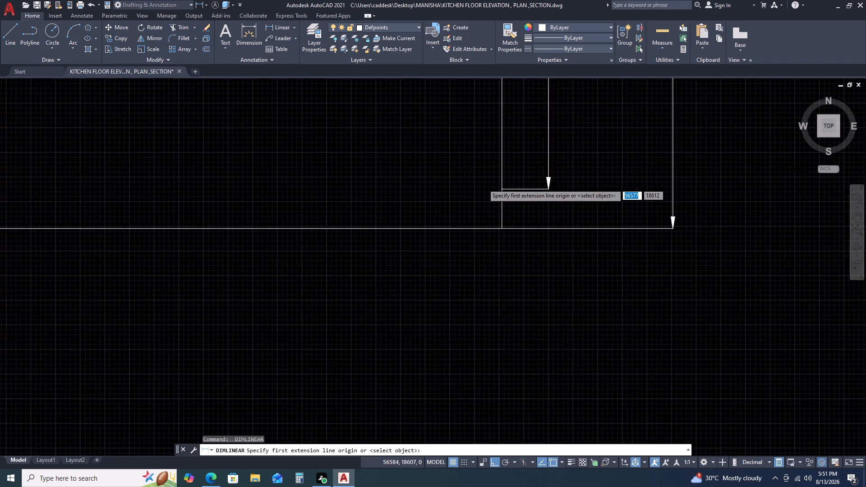
pyautogui.click(530, 197)
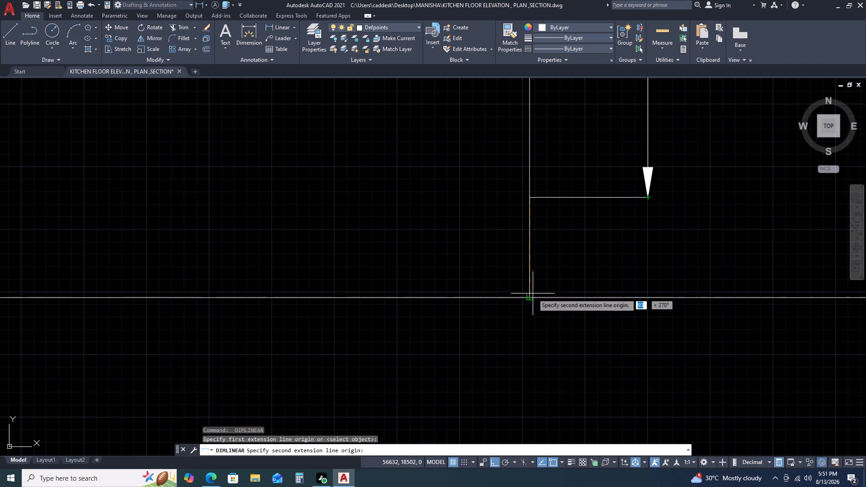
pyautogui.click(533, 298)
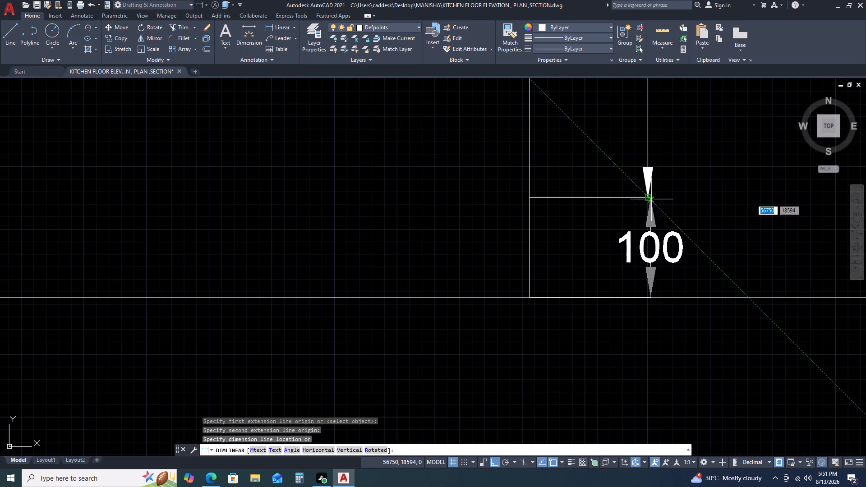
pyautogui.click(651, 198)
pyautogui.scroll(-5, 567, 277)
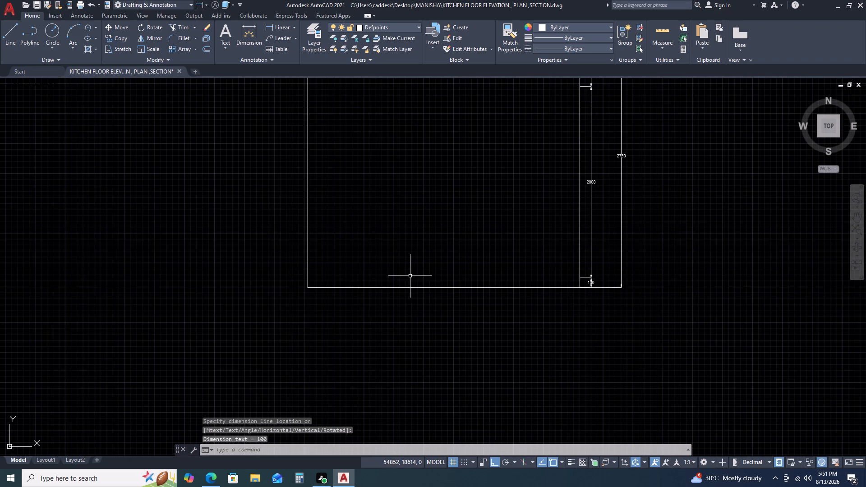
pyautogui.moveTo(418, 276); pyautogui.dragTo(572, 294, button='middle')
pyautogui.scroll(-1, 574, 294)
pyautogui.scroll(-1, 607, 104)
pyautogui.scroll(2, 606, 120)
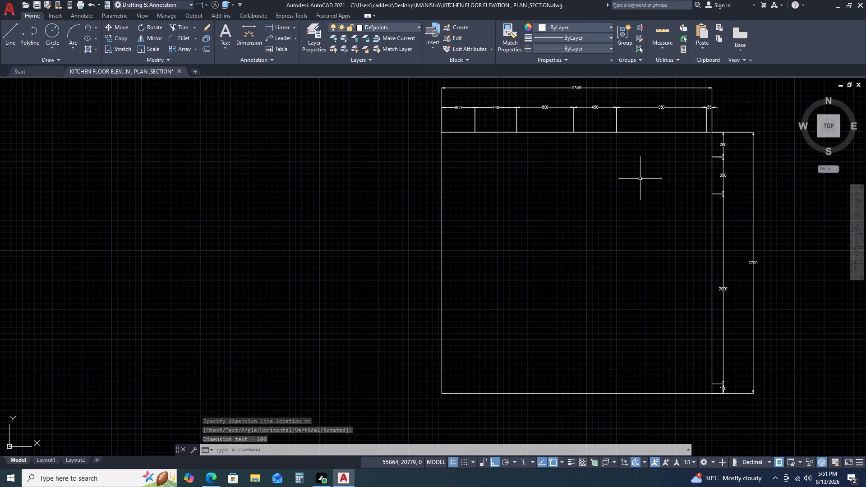
# Add a 600 horizontal linear dimension below the new elevation outline, starting at its bottom-left corner and running right.
pyautogui.scroll(-2, 688, 213)
pyautogui.scroll(-1, 538, 212)
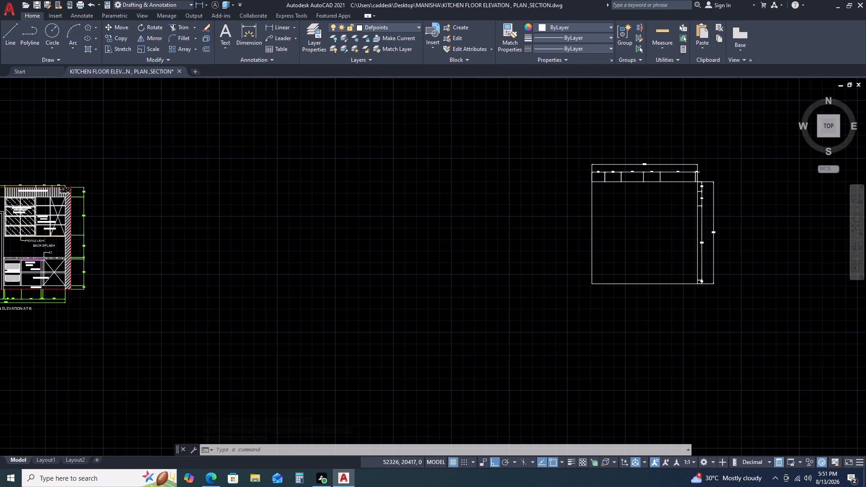
pyautogui.scroll(-1, 538, 212)
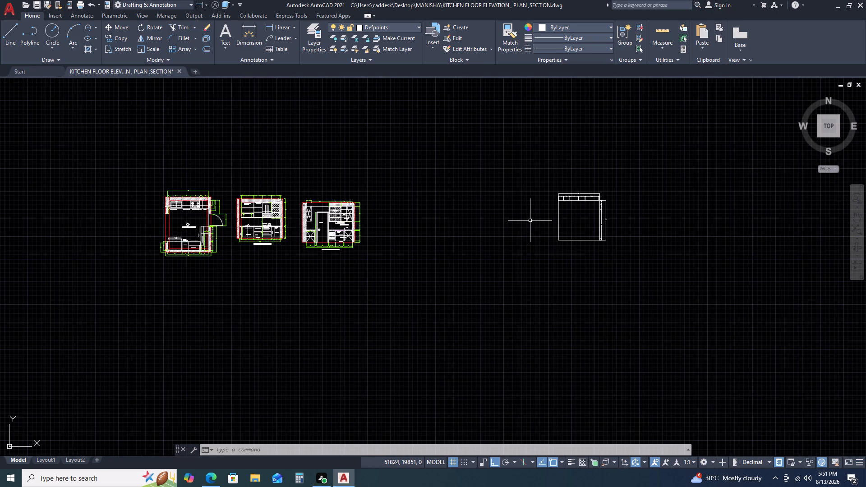
pyautogui.doubleClick(273, 28)
pyautogui.scroll(5, 560, 234)
pyautogui.moveTo(599, 274); pyautogui.dragTo(412, 199, button='middle')
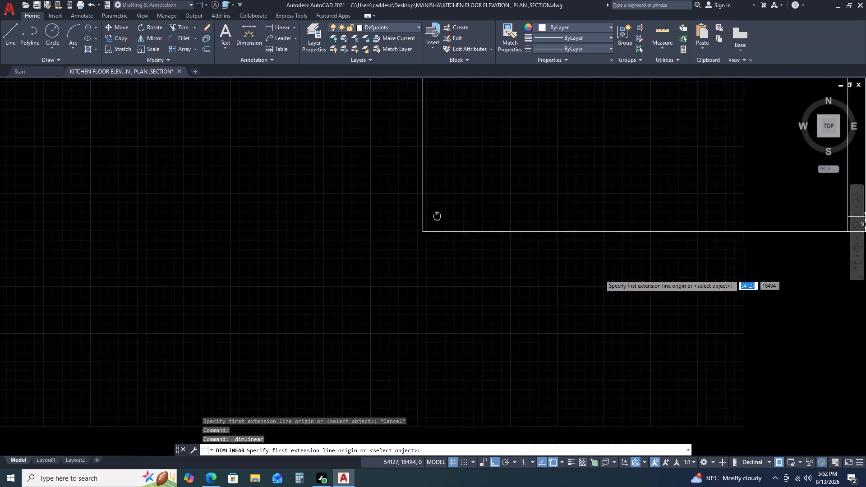
pyautogui.click(362, 198)
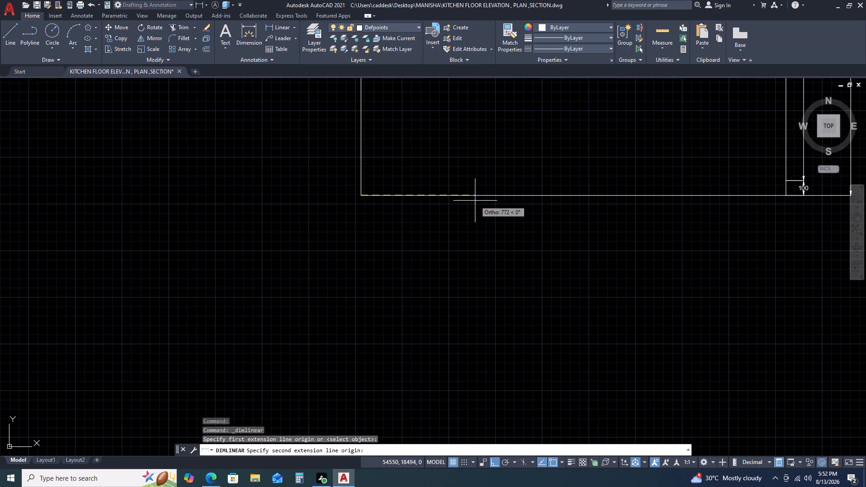
pyautogui.press('6')
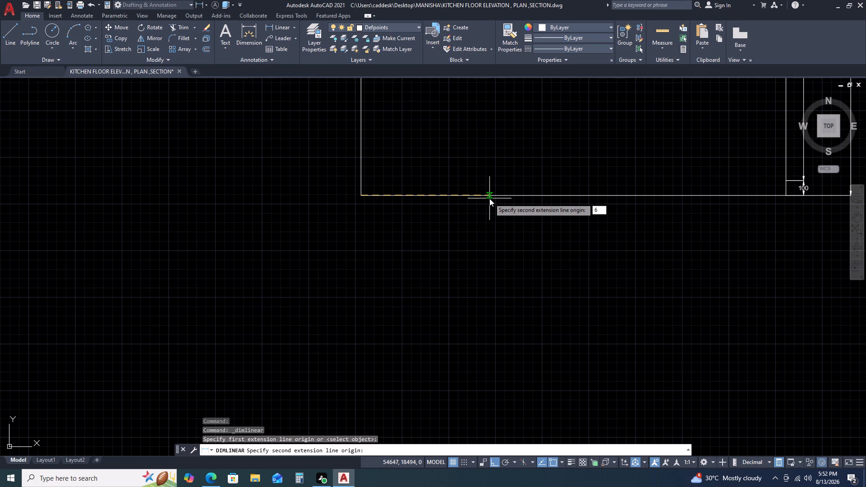
pyautogui.write('00')
pyautogui.press('space')
pyautogui.scroll(-3, 492, 197)
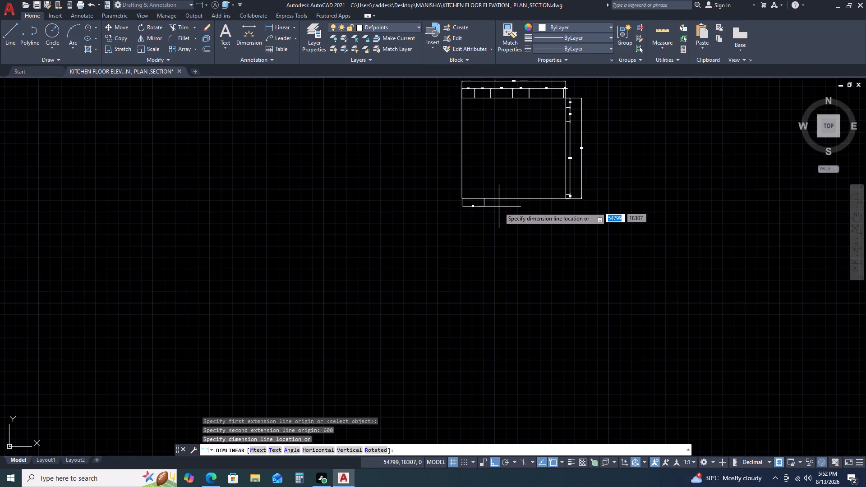
pyautogui.scroll(3, 497, 211)
pyautogui.click(442, 188)
# Add a 40 horizontal dimension directly to the right of the 600 one below the outline, aligned with it.
pyautogui.press('space')
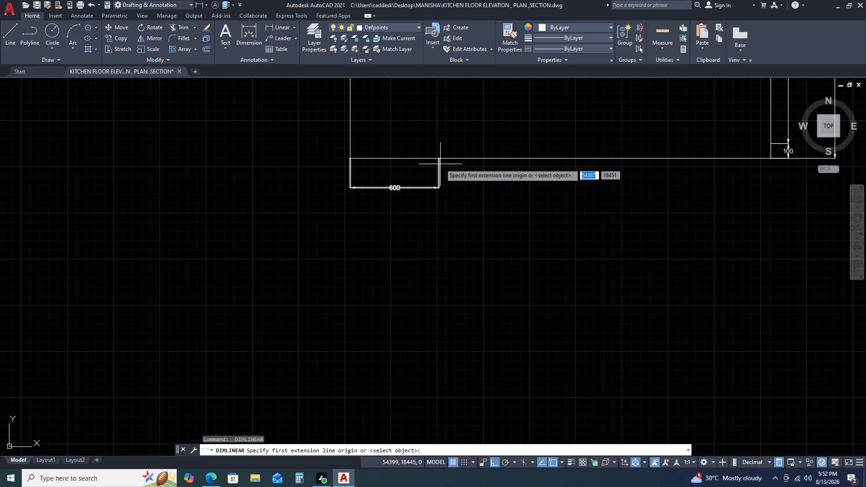
pyautogui.click(440, 158)
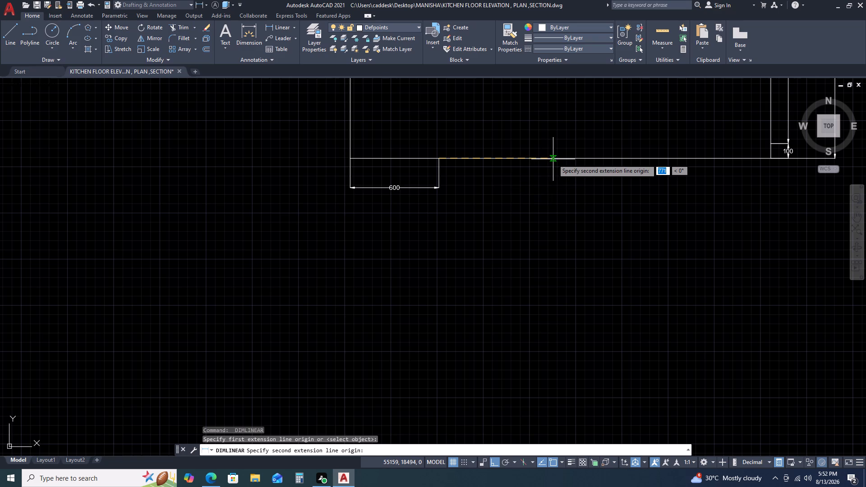
pyautogui.write('40')
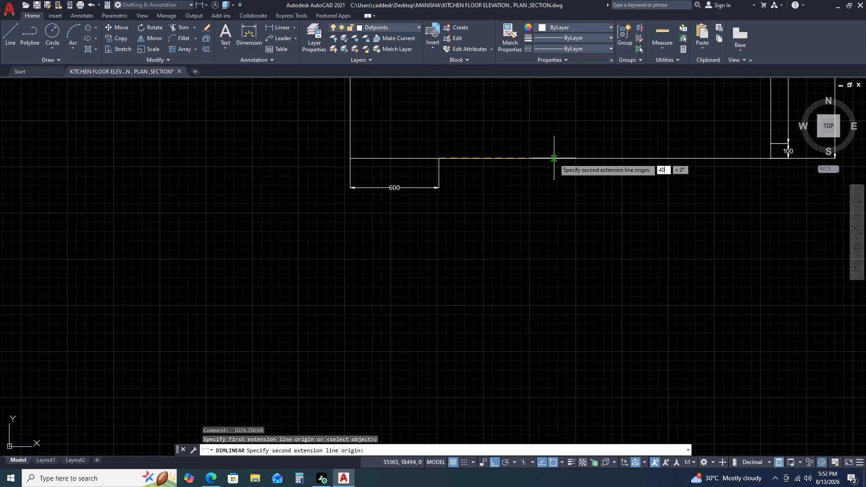
pyautogui.press('space')
pyautogui.scroll(1, 441, 192)
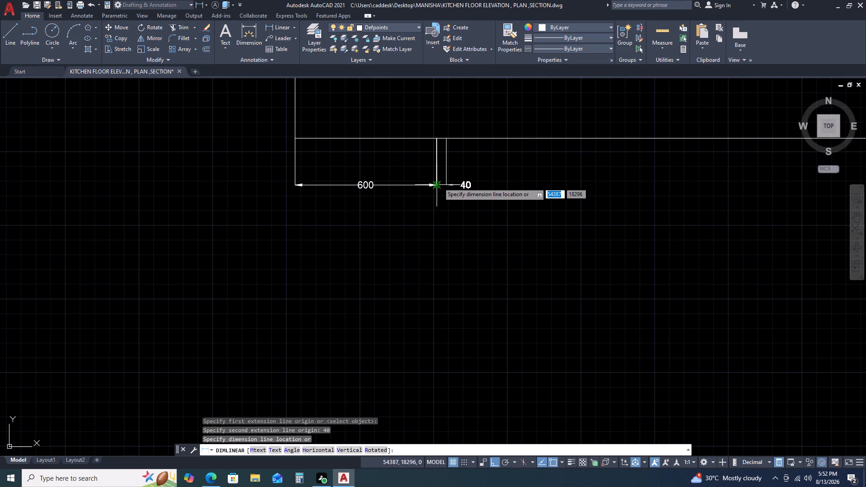
pyautogui.click(438, 183)
# Add a 750 horizontal dimension directly to the right of the 40 one below the outline, on the same dimension line.
pyautogui.press('space')
pyautogui.click(445, 137)
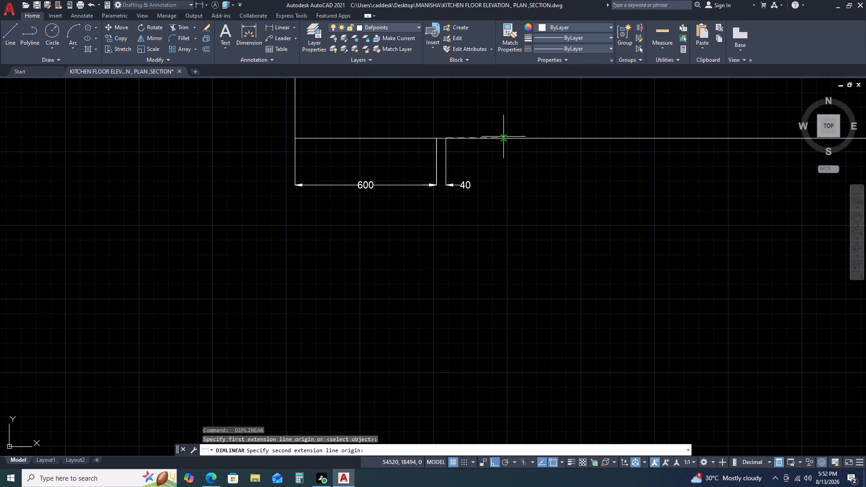
pyautogui.press('7')
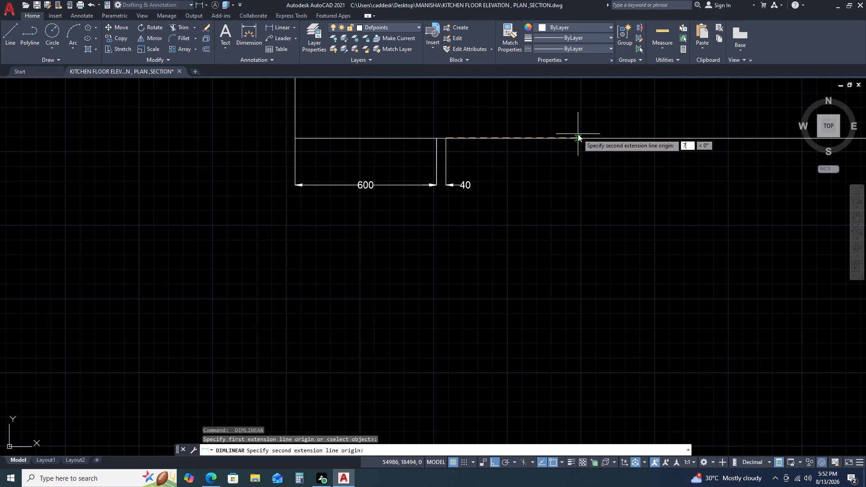
pyautogui.press('5')
pyautogui.press('0')
pyautogui.press('space')
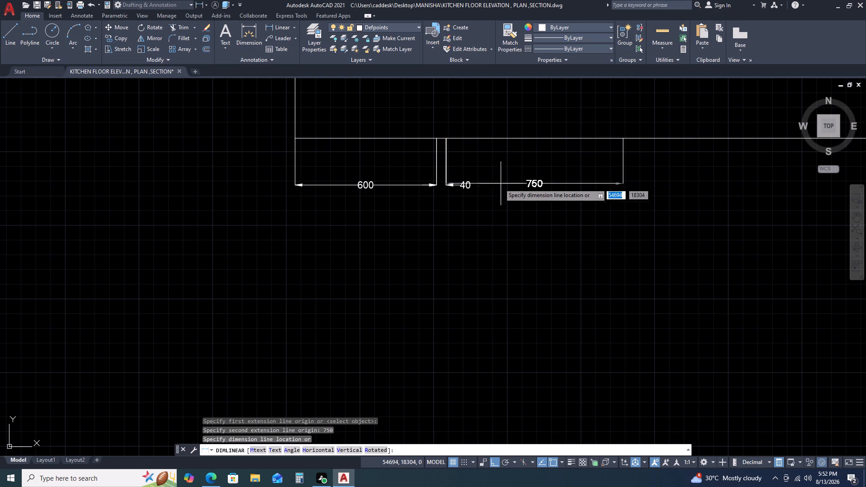
pyautogui.click(446, 184)
pyautogui.press('Escape')
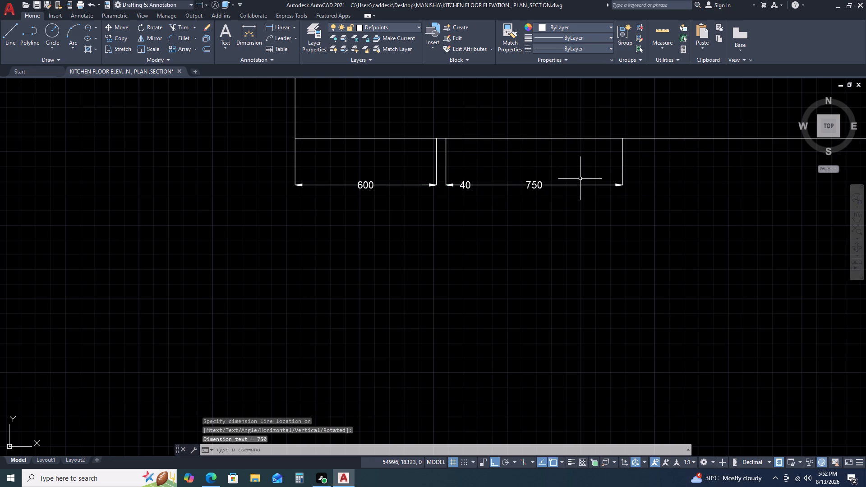
# Save the drawing.
pyautogui.scroll(-1, 580, 179)
pyautogui.hotkey('ctrl', 's')
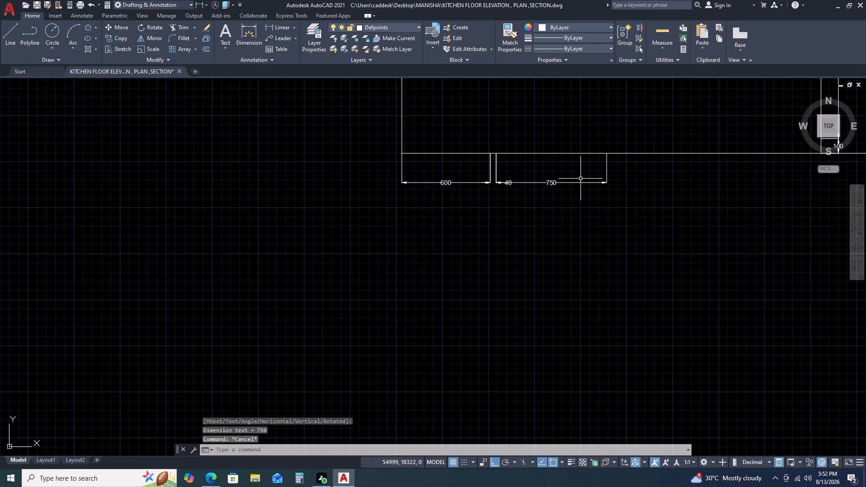
pyautogui.hotkey('ctrl', 's')
# Add a 450 horizontal dimension directly to the right of the 750 one below the outline, aligned with the same dimension line.
pyautogui.scroll(1, 607, 164)
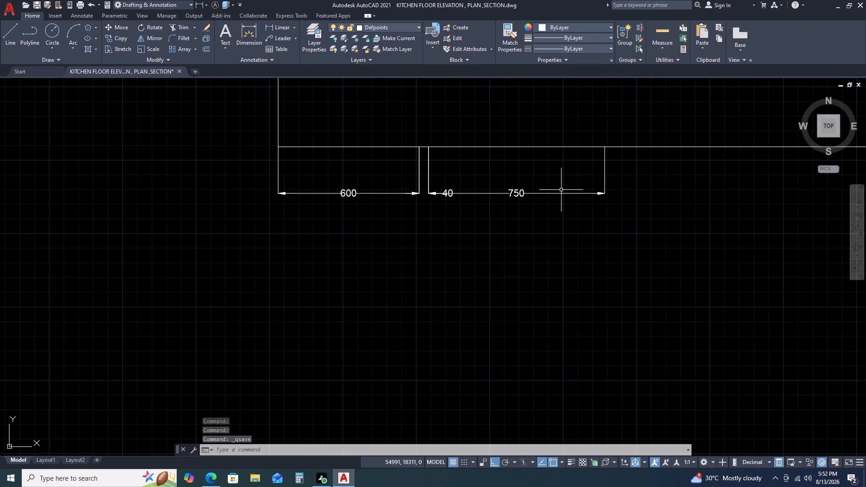
pyautogui.press('d')
pyautogui.press('l')
pyautogui.press('i')
pyautogui.press('space')
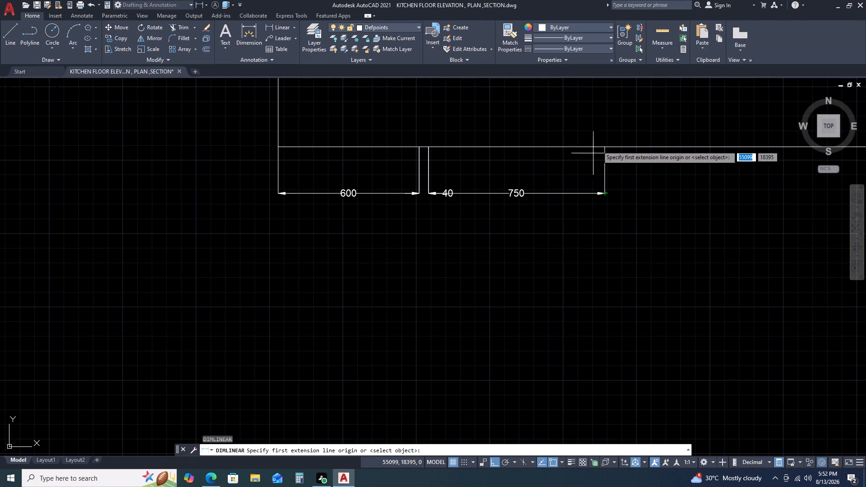
pyautogui.click(605, 147)
pyautogui.moveTo(722, 154); pyautogui.dragTo(371, 180, button='middle')
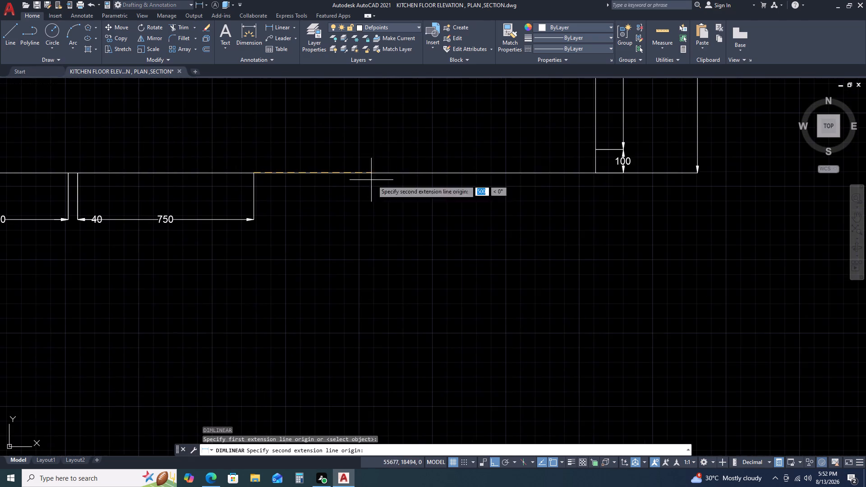
pyautogui.moveTo(539, 171); pyautogui.dragTo(418, 174, button='middle')
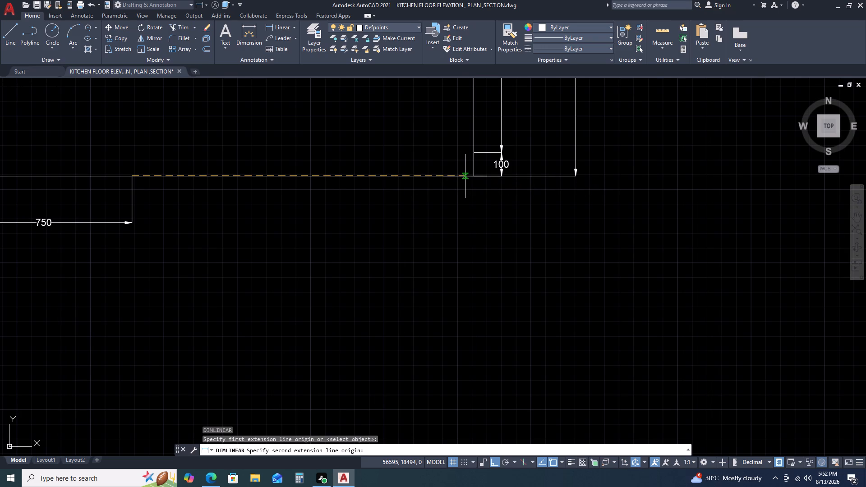
pyautogui.scroll(-4, 465, 176)
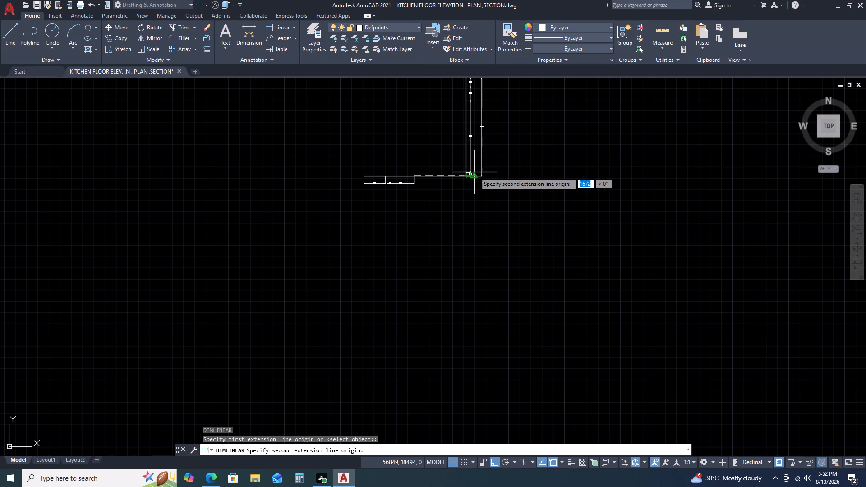
pyautogui.scroll(1, 471, 174)
pyautogui.scroll(2, 393, 195)
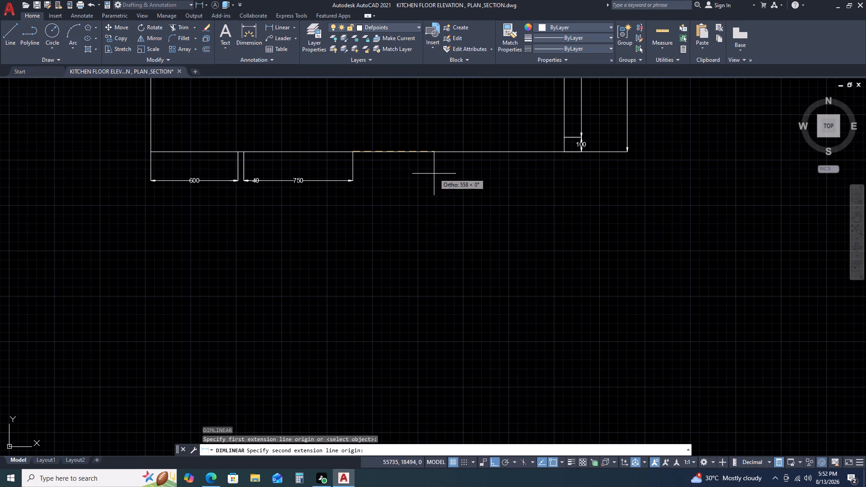
pyautogui.write('450')
pyautogui.press('space')
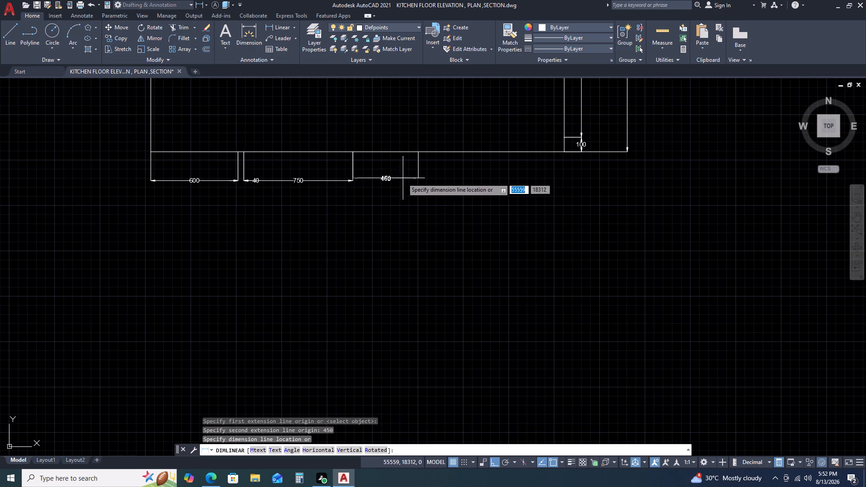
pyautogui.scroll(3, 399, 179)
pyautogui.click(211, 184)
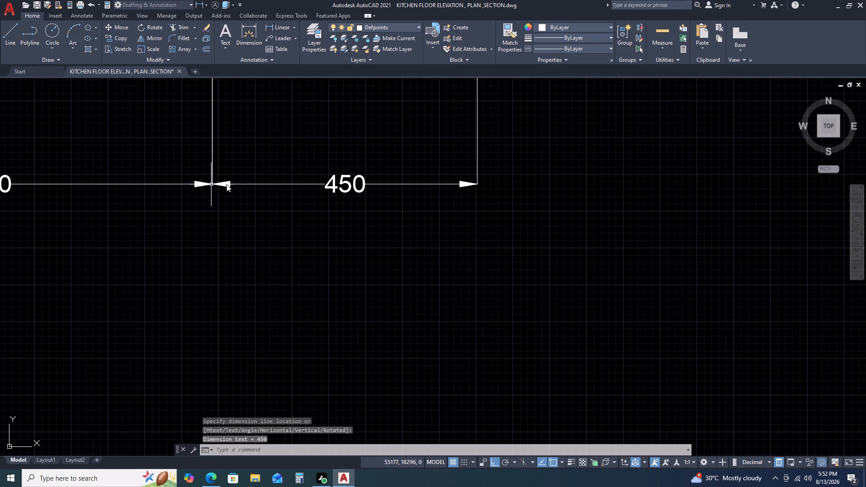
# Dimension the remaining bottom width from the end of the 450 dimension to the outline's bottom-right corner, in line with the others.
pyautogui.scroll(-2, 482, 156)
pyautogui.press('space')
pyautogui.scroll(2, 481, 126)
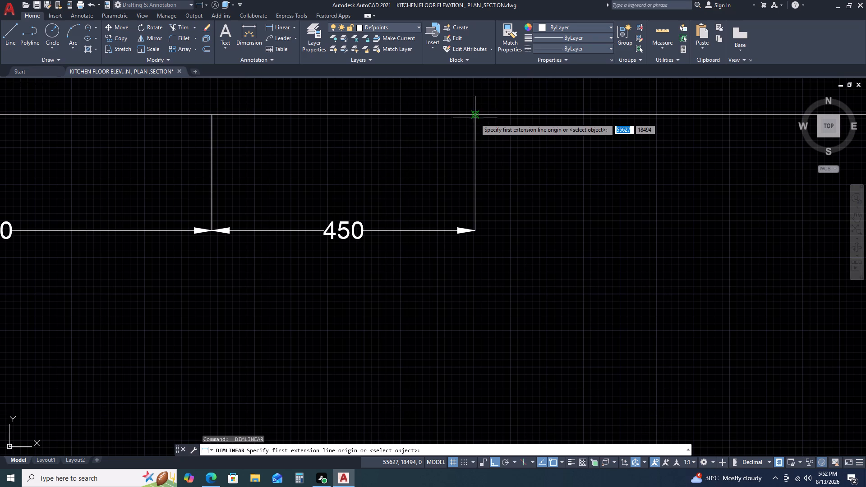
pyautogui.click(476, 117)
pyautogui.moveTo(650, 135); pyautogui.dragTo(382, 208, button='middle')
pyautogui.scroll(-3, 331, 216)
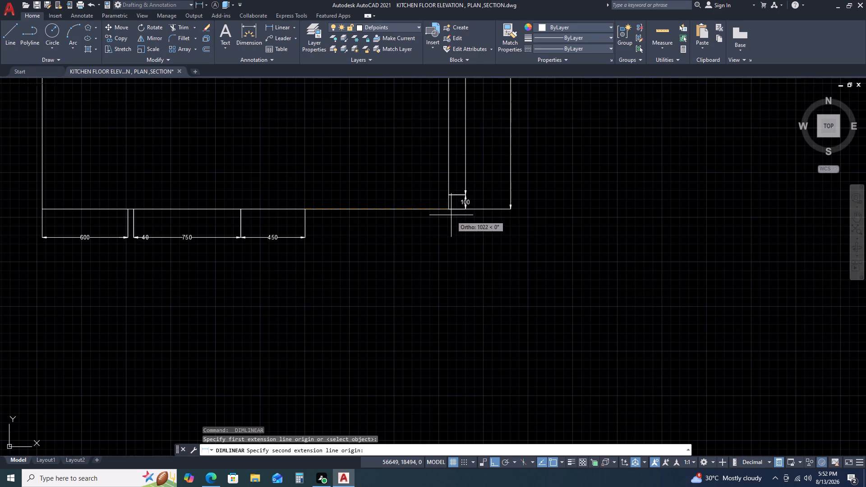
pyautogui.scroll(1, 447, 210)
pyautogui.click(447, 208)
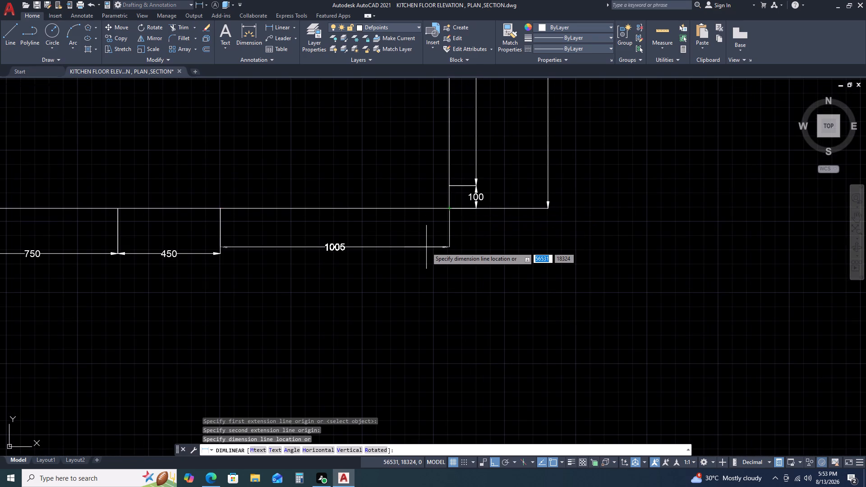
pyautogui.click(221, 253)
# Add a 260 vertical dimension running down from the outline's top-left corner, placed just outside its left edge.
pyautogui.scroll(-2, 445, 211)
pyautogui.moveTo(331, 249); pyautogui.dragTo(534, 231, button='middle')
pyautogui.scroll(-3, 541, 228)
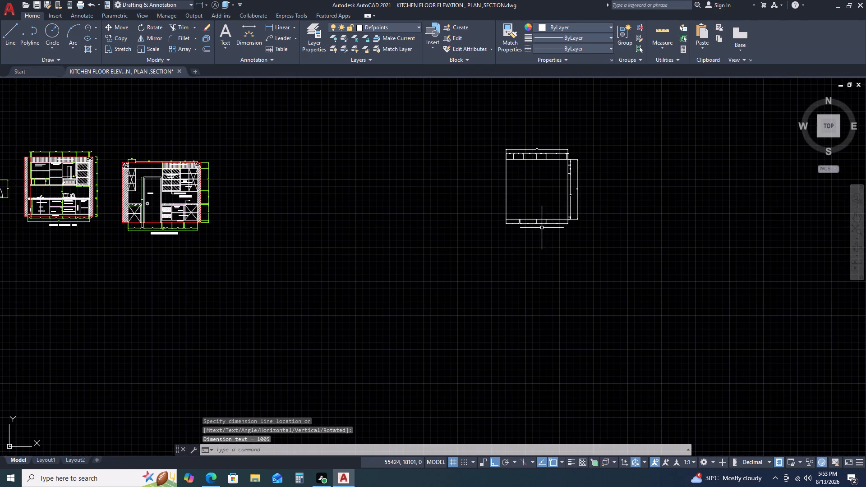
pyautogui.press('space')
pyautogui.scroll(5, 508, 161)
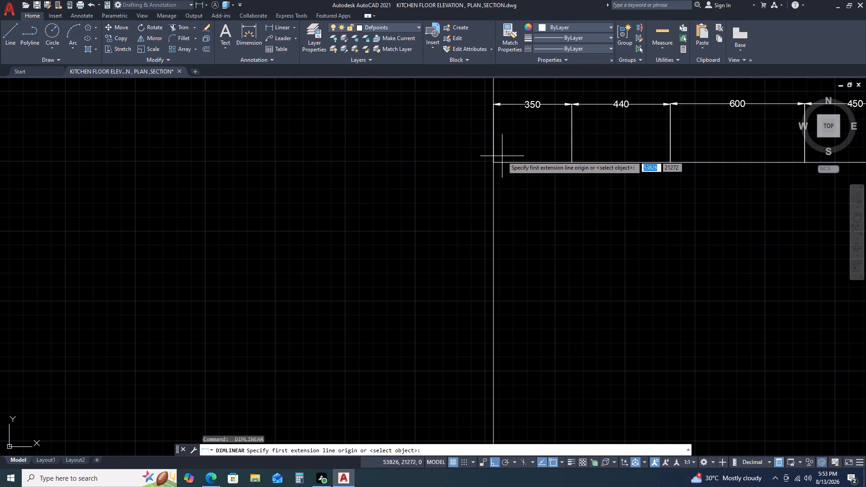
pyautogui.click(495, 165)
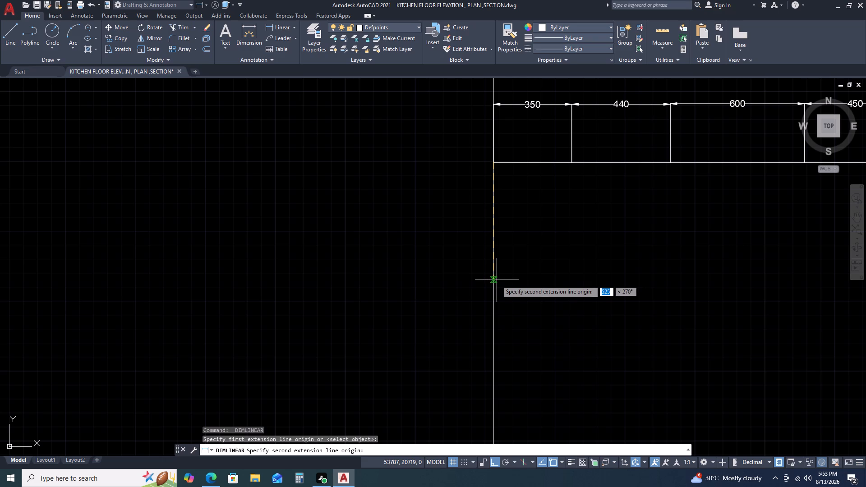
pyautogui.write('260')
pyautogui.press('space')
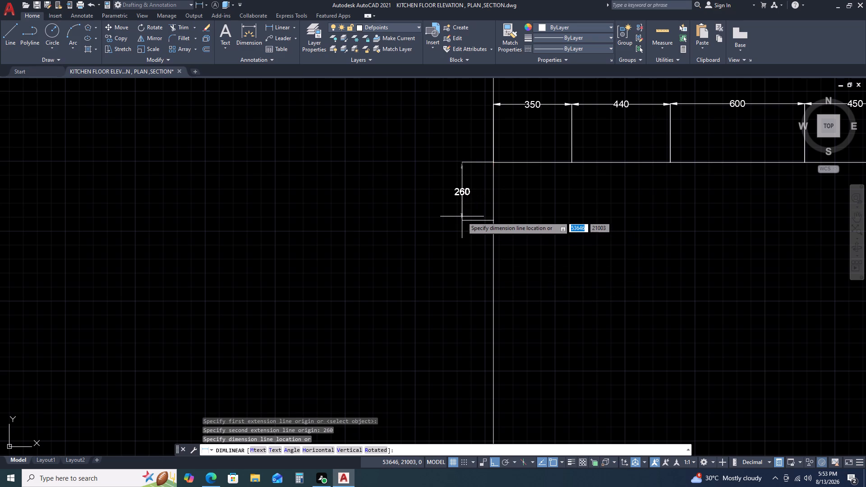
pyautogui.click(462, 216)
# Add a 390 vertical dimension directly below the 260 one on the outline's left side, aligned with it.
pyautogui.press('space')
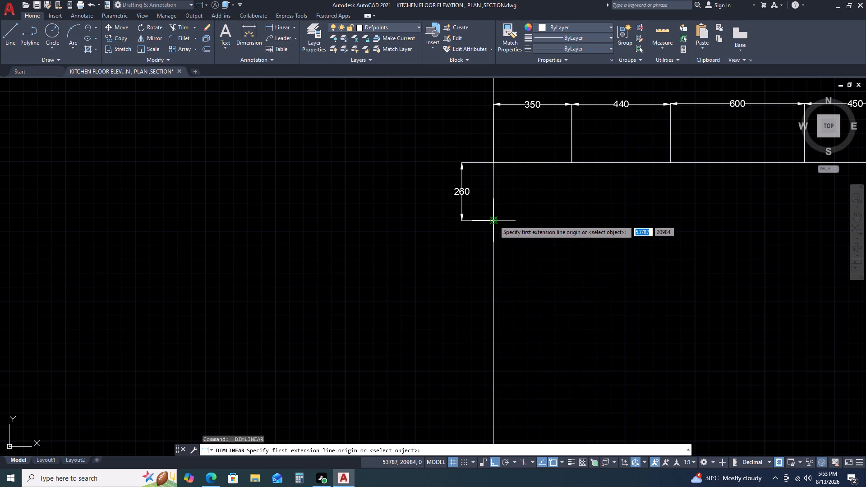
pyautogui.click(494, 221)
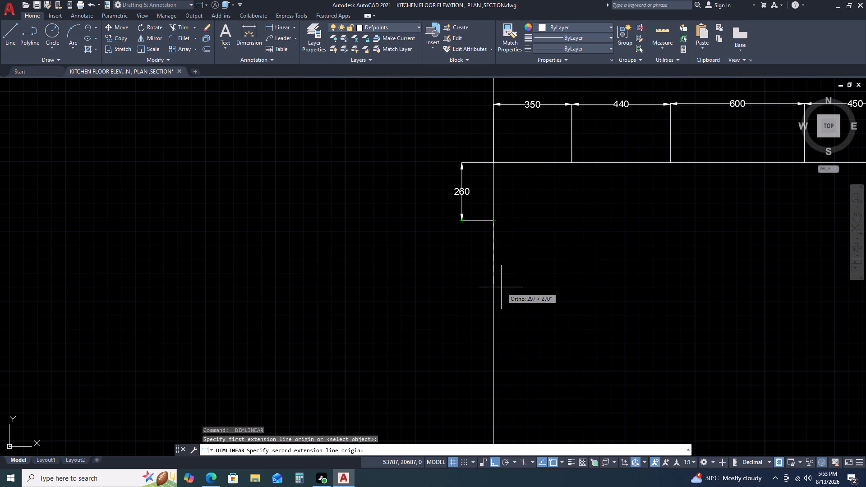
pyautogui.write('390')
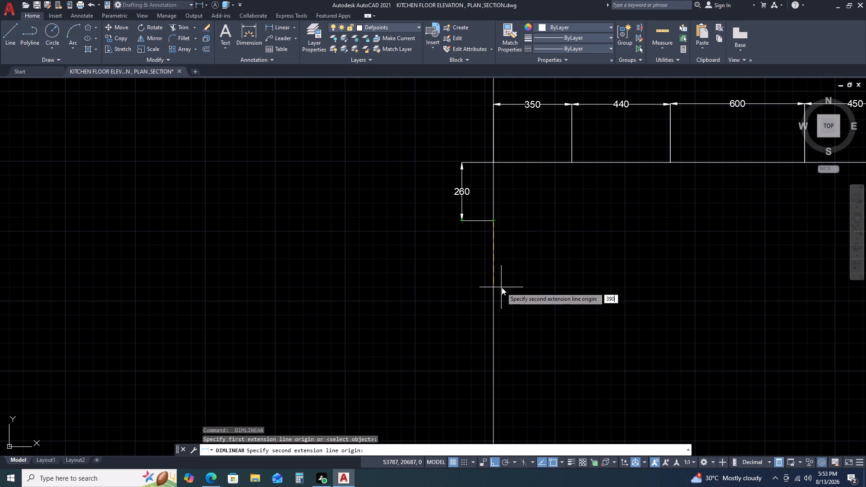
pyautogui.press('space')
pyautogui.click(461, 221)
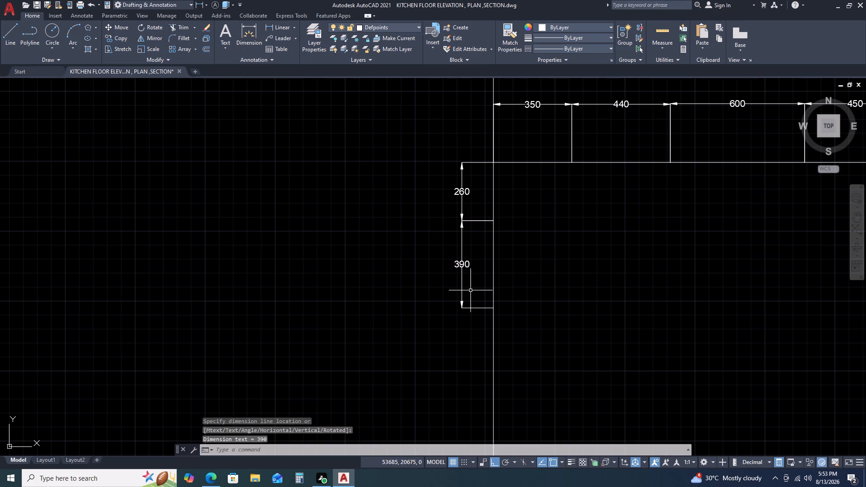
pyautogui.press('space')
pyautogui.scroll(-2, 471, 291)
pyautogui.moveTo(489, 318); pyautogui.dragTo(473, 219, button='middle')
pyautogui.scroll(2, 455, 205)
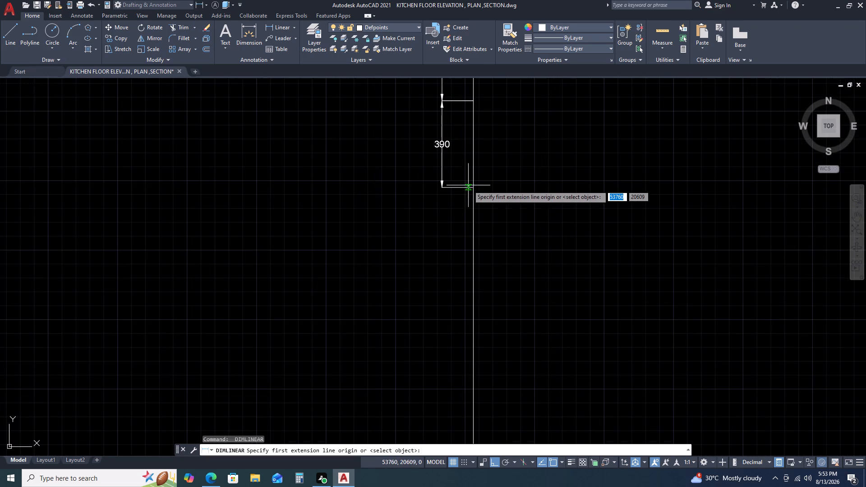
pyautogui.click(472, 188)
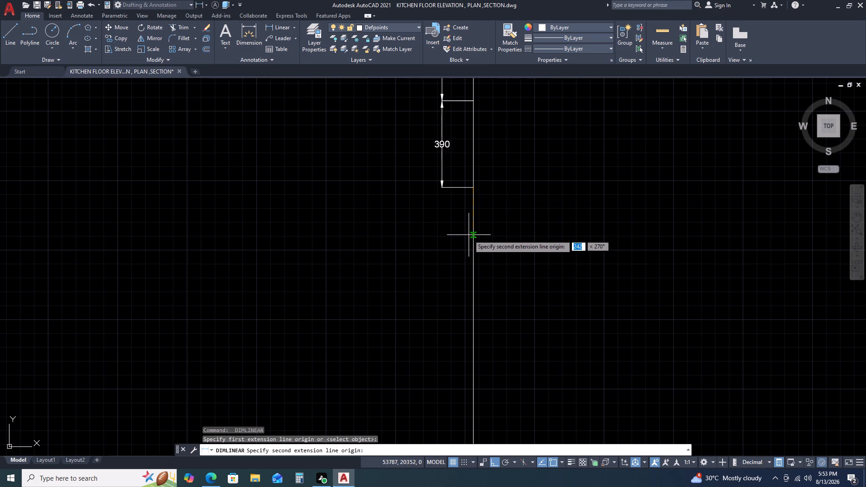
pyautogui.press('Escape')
# Delete the 390 vertical dimension on the outline's left side.
pyautogui.click(451, 177)
pyautogui.click(426, 194)
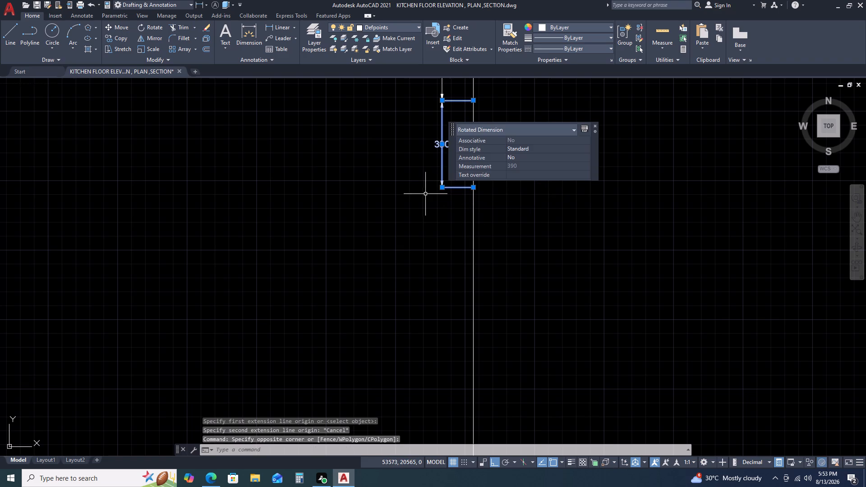
pyautogui.press('Delete')
# Add a 1030 vertical dimension directly below the 260 one on the outline's left side, aligned with its dimension line.
pyautogui.write('DL')
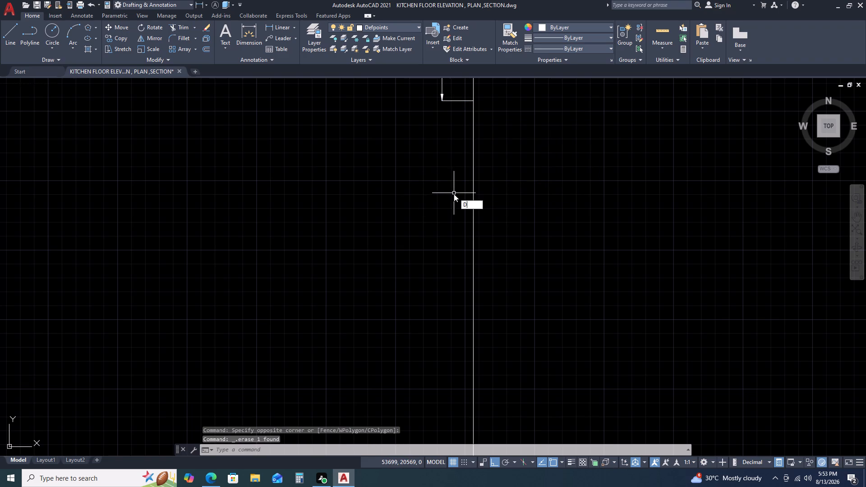
pyautogui.press('i')
pyautogui.press('space')
pyautogui.click(472, 101)
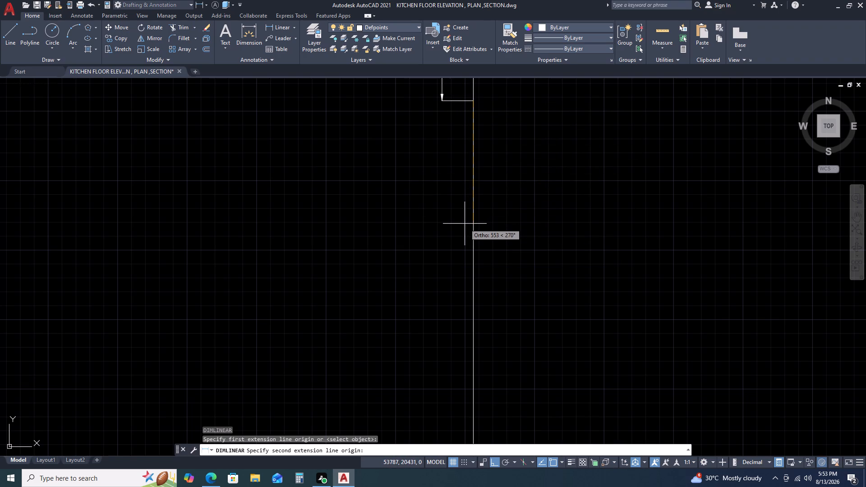
pyautogui.press('1')
pyautogui.press('0')
pyautogui.write('30')
pyautogui.press('space')
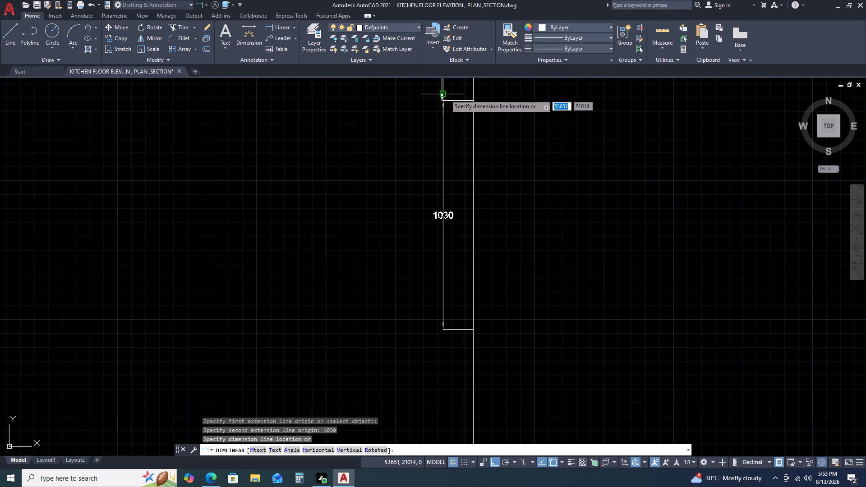
pyautogui.click(443, 101)
pyautogui.press('Escape')
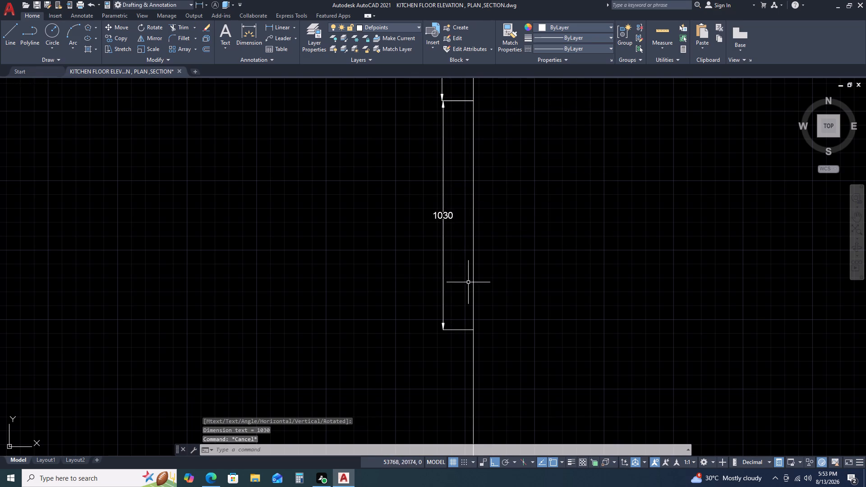
# Add a 600 vertical dimension directly below the 1030 one on the outline's left side, aligned with it.
pyautogui.moveTo(465, 302); pyautogui.dragTo(464, 198, button='middle')
pyautogui.press('space')
pyautogui.click(471, 224)
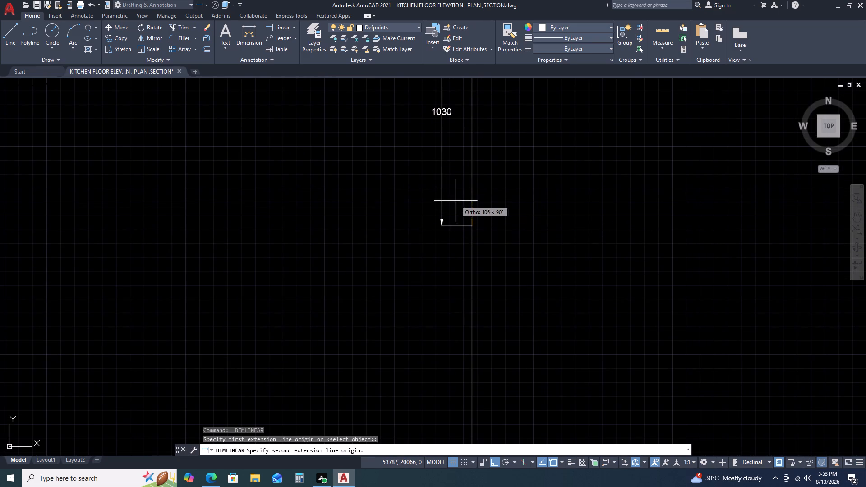
pyautogui.scroll(-5, 456, 201)
pyautogui.moveTo(469, 264); pyautogui.dragTo(465, 157, button='middle')
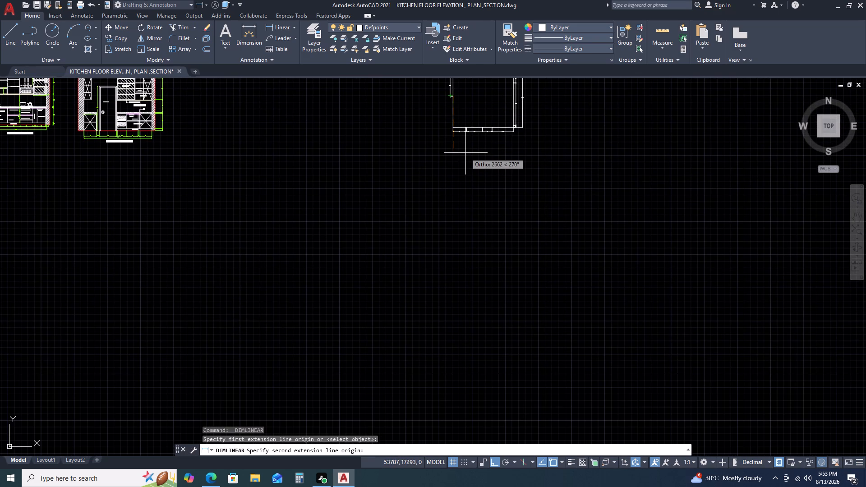
pyautogui.moveTo(447, 122); pyautogui.dragTo(435, 190, button='middle')
pyautogui.scroll(2, 436, 169)
pyautogui.press('6')
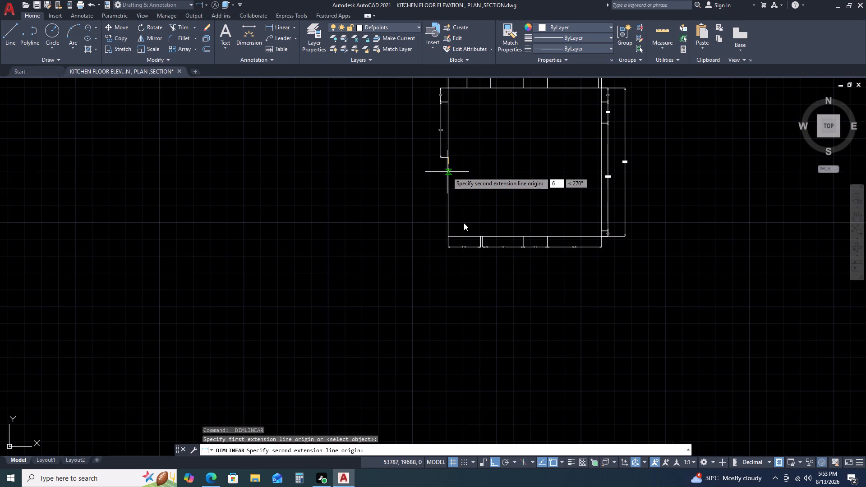
pyautogui.write('00')
pyautogui.press('space')
pyautogui.scroll(2, 444, 179)
pyautogui.scroll(2, 431, 133)
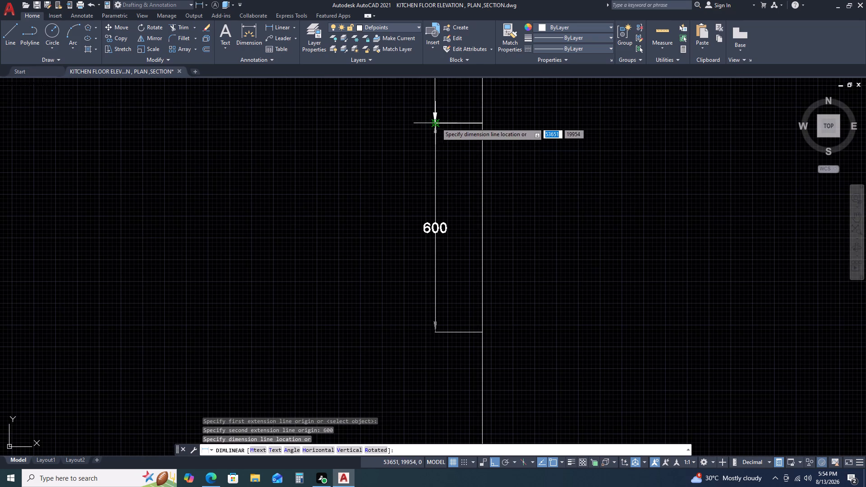
pyautogui.click(436, 123)
# Add a 40 vertical dimension directly below the 600 one on the outline's left side, aligned with it.
pyautogui.scroll(-3, 437, 168)
pyautogui.press('space')
pyautogui.moveTo(461, 208); pyautogui.dragTo(463, 167, button='middle')
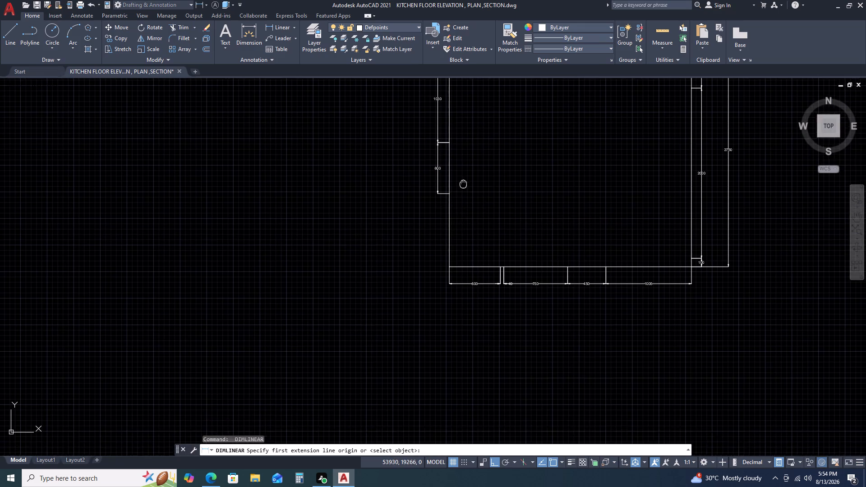
pyautogui.moveTo(463, 167); pyautogui.dragTo(463, 163, button='middle')
pyautogui.middleClick(463, 153)
pyautogui.scroll(3, 450, 168)
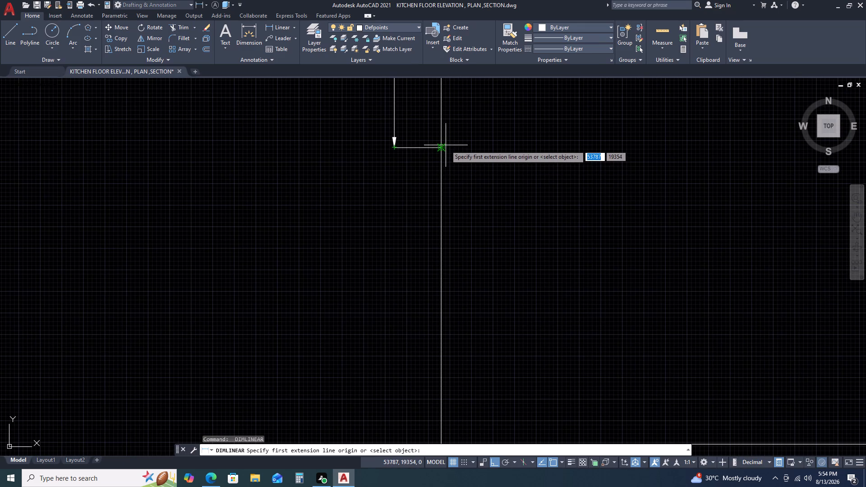
pyautogui.click(441, 147)
pyautogui.write('40')
pyautogui.press('space')
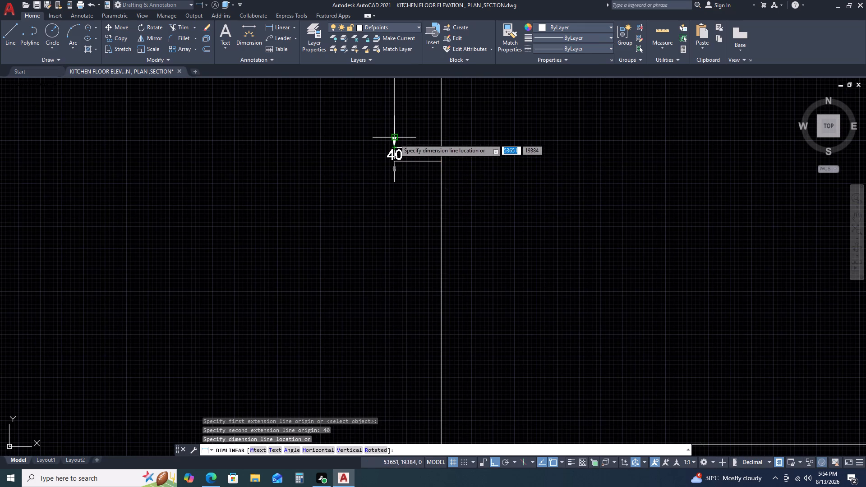
pyautogui.click(393, 144)
# Add a 720 vertical dimension directly below the 40 one on the outline's left side, in line with the others.
pyautogui.press('space')
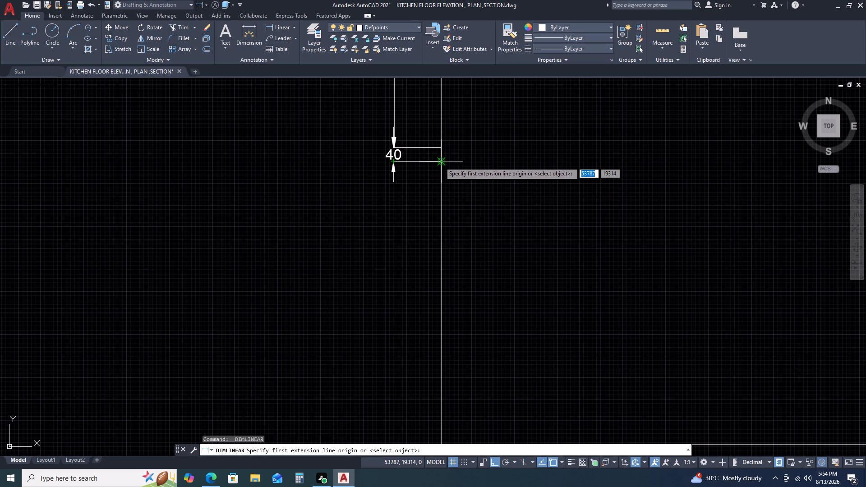
pyautogui.click(440, 162)
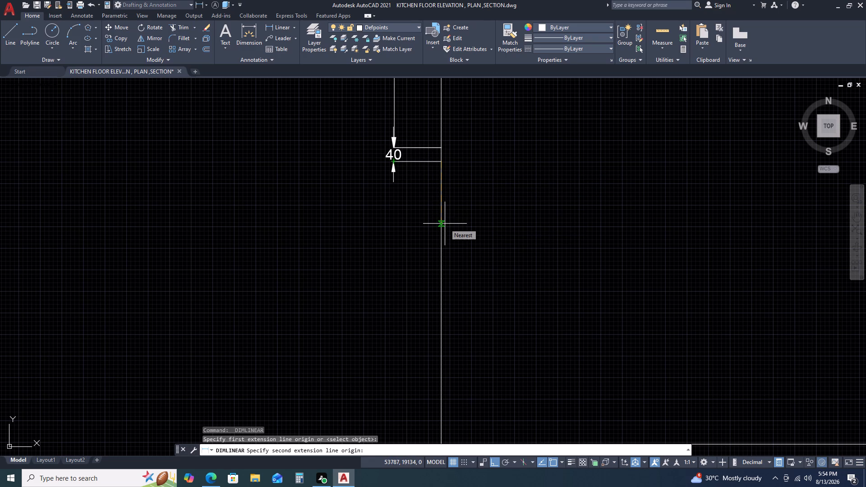
pyautogui.write('720')
pyautogui.press('space')
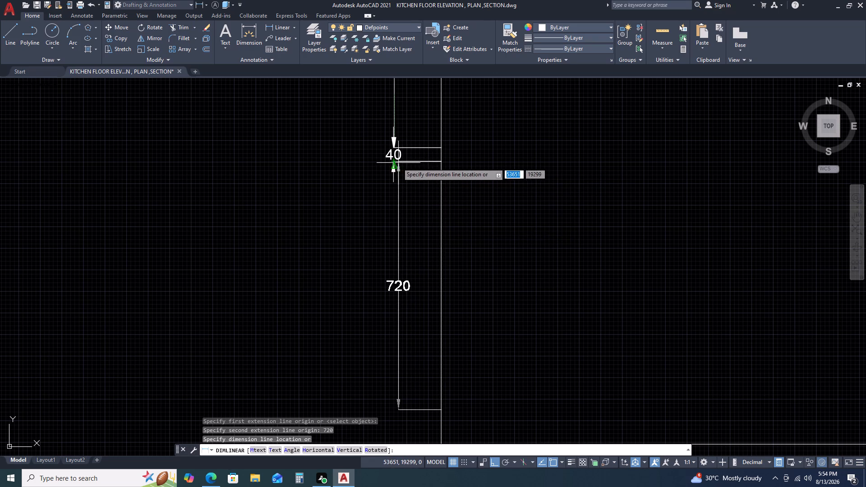
pyautogui.click(392, 161)
# Dimension the remaining left-side height from the end of the 720 dimension to the outline's bottom-left corner, in line with the others.
pyautogui.scroll(-3, 419, 173)
pyautogui.press('space')
pyautogui.scroll(2, 429, 245)
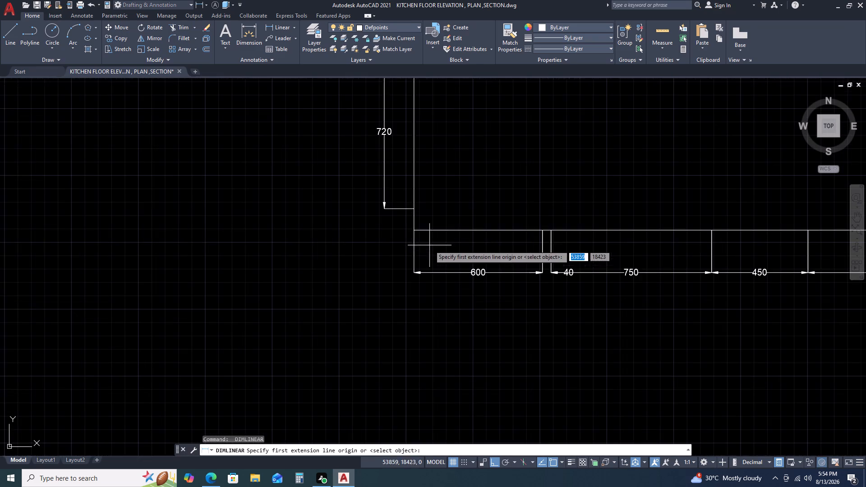
pyautogui.click(415, 208)
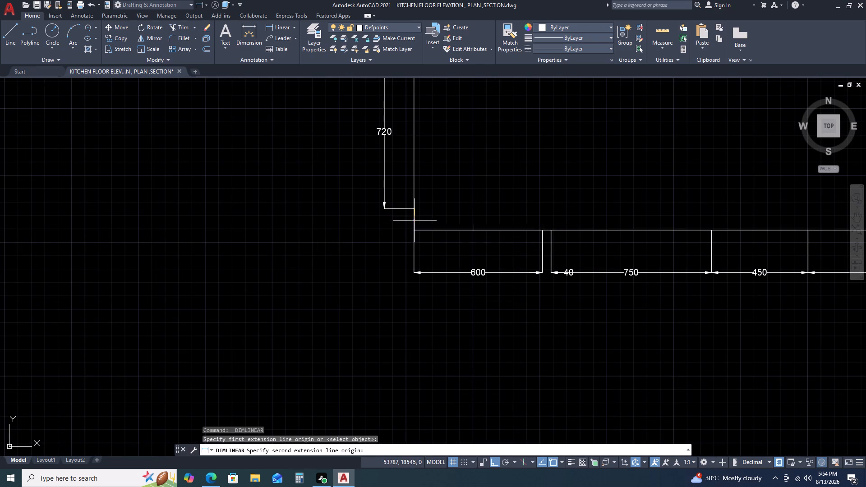
pyautogui.click(415, 229)
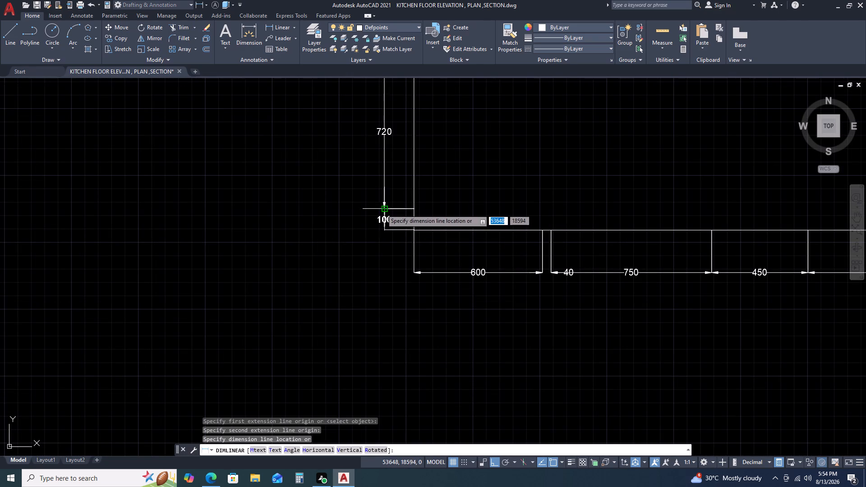
pyautogui.click(382, 209)
# Draw a horizontal line across the outline at the lower end of the 260 dimensions, from its right edge to its left edge.
pyautogui.scroll(-3, 419, 243)
pyautogui.scroll(-1, 495, 239)
pyautogui.scroll(2, 544, 140)
pyautogui.scroll(-1, 581, 209)
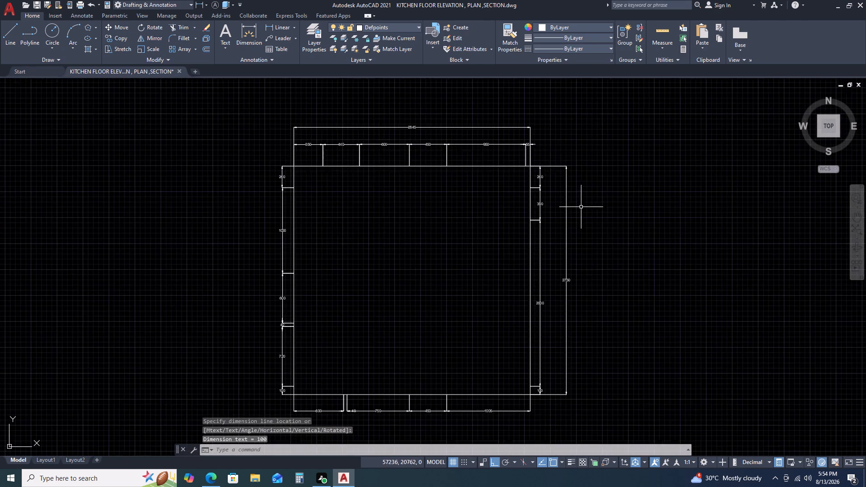
pyautogui.scroll(-1, 583, 211)
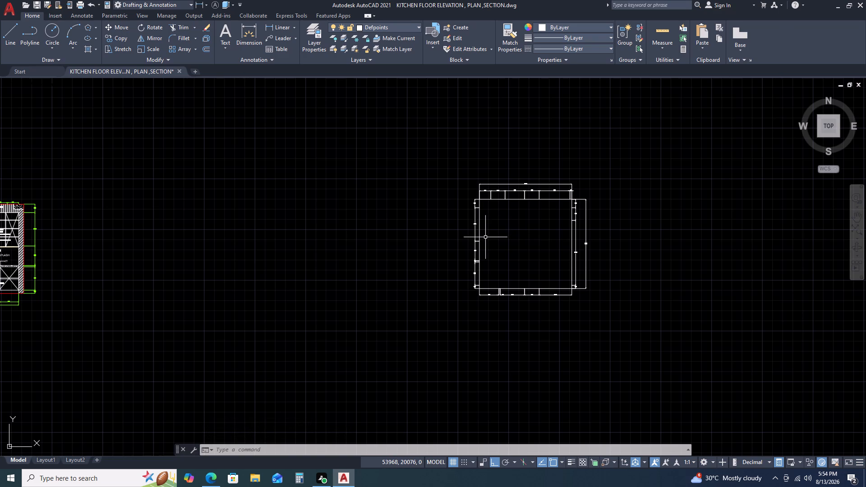
pyautogui.scroll(2, 555, 208)
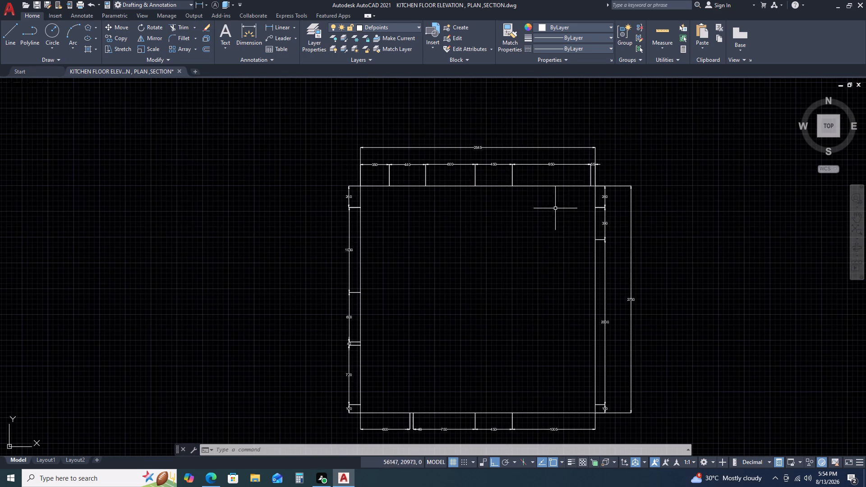
pyautogui.scroll(2, 579, 221)
pyautogui.write('L')
pyautogui.press('space')
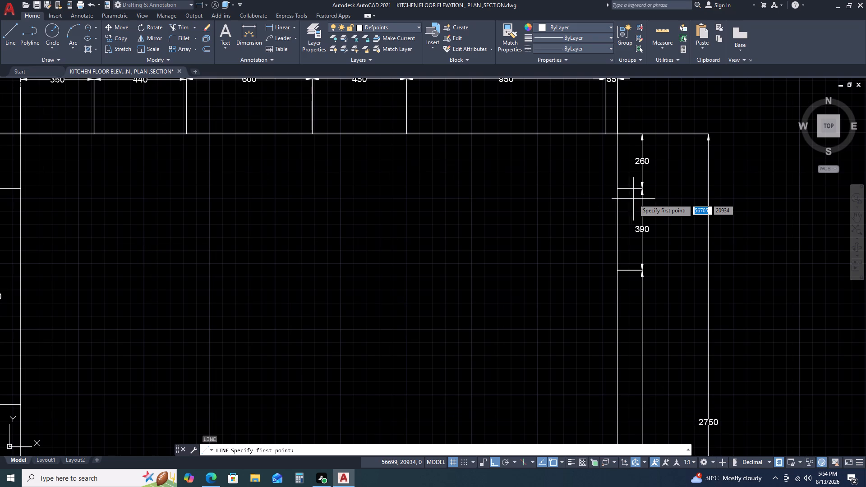
pyautogui.click(618, 188)
pyautogui.moveTo(355, 226); pyautogui.dragTo(487, 257, button='middle')
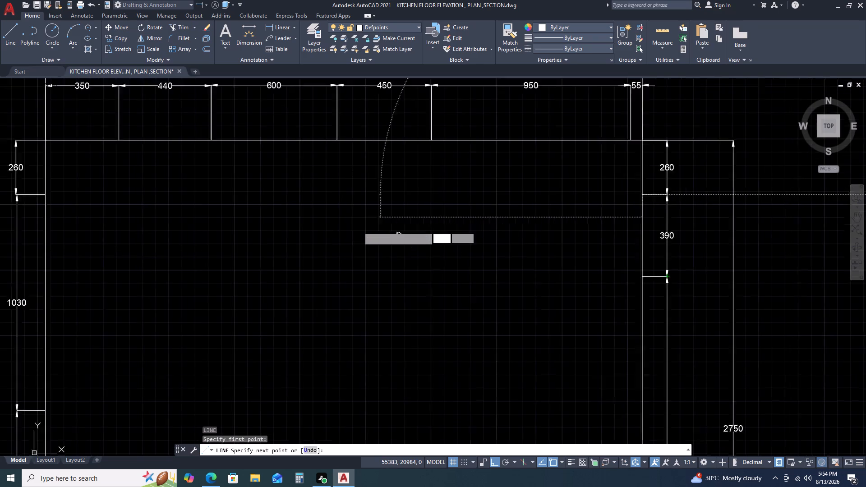
pyautogui.moveTo(487, 257); pyautogui.dragTo(594, 266, button='middle')
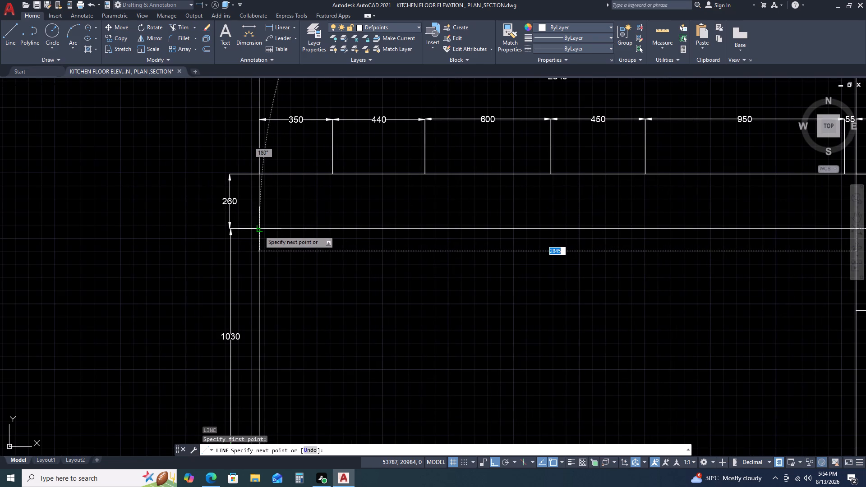
pyautogui.click(259, 230)
pyautogui.press('Escape')
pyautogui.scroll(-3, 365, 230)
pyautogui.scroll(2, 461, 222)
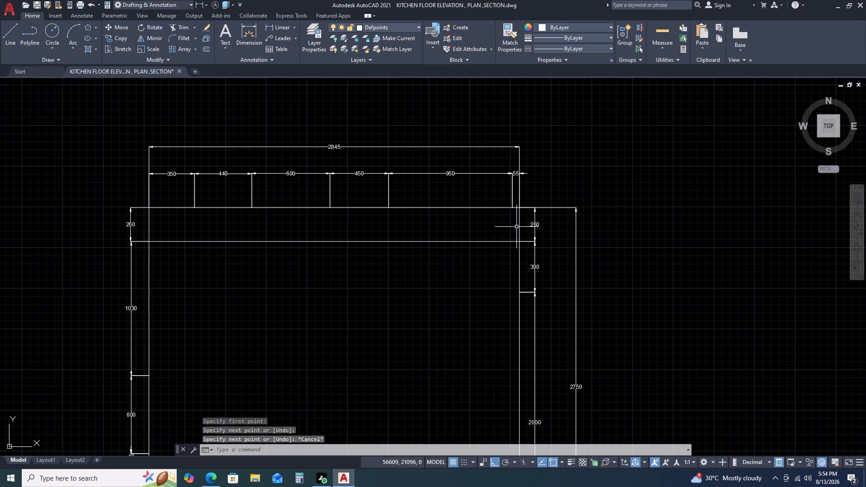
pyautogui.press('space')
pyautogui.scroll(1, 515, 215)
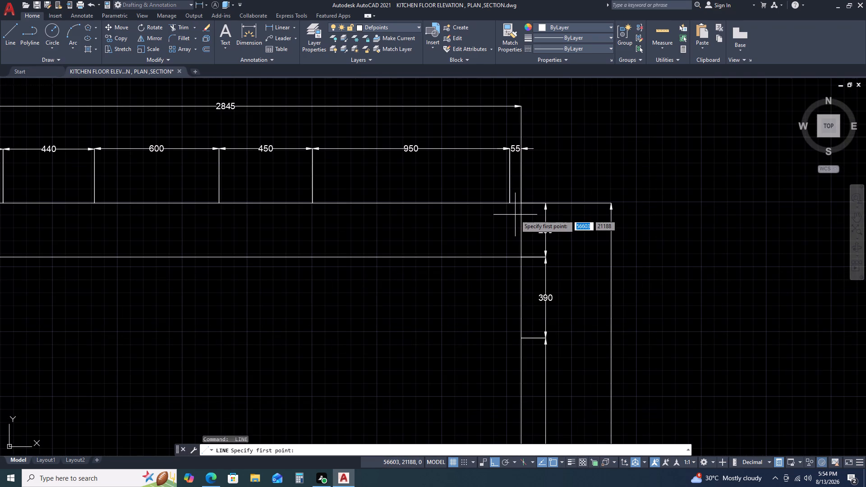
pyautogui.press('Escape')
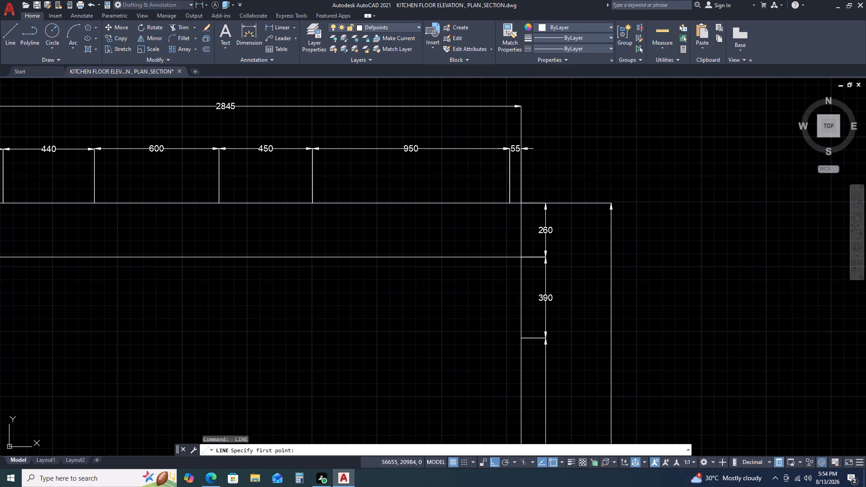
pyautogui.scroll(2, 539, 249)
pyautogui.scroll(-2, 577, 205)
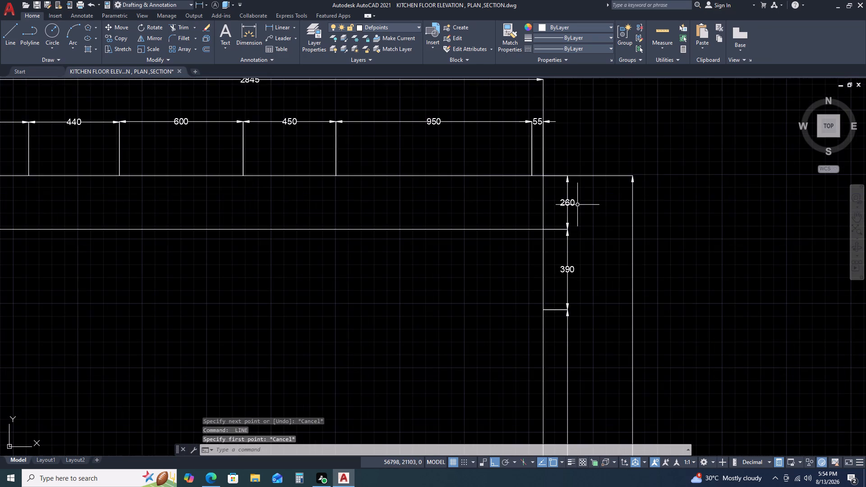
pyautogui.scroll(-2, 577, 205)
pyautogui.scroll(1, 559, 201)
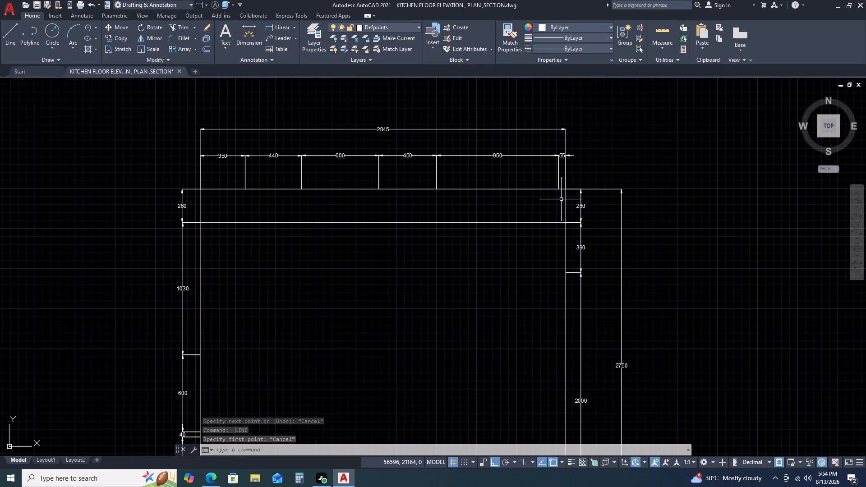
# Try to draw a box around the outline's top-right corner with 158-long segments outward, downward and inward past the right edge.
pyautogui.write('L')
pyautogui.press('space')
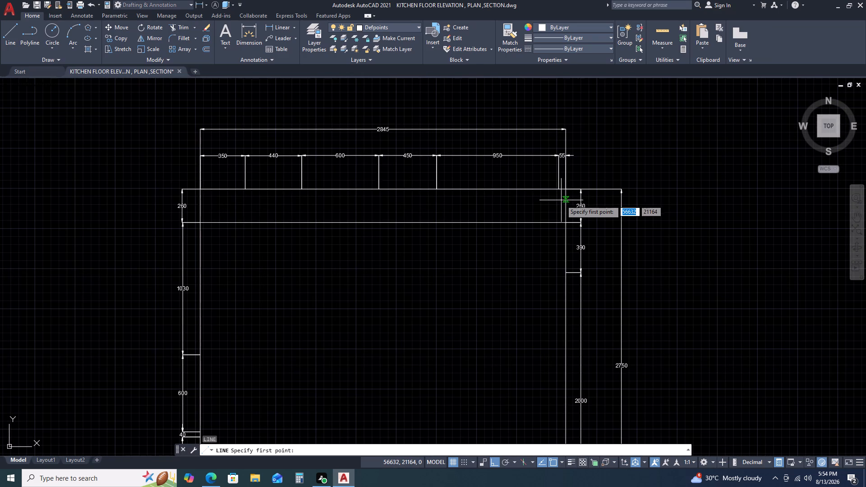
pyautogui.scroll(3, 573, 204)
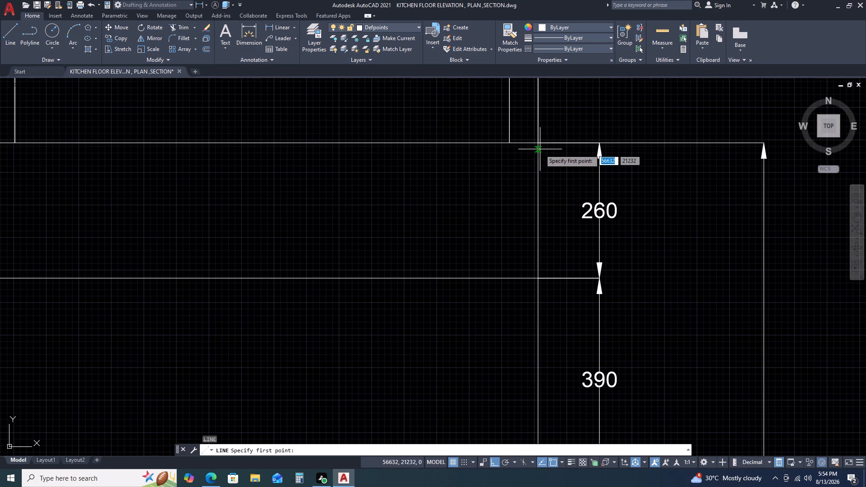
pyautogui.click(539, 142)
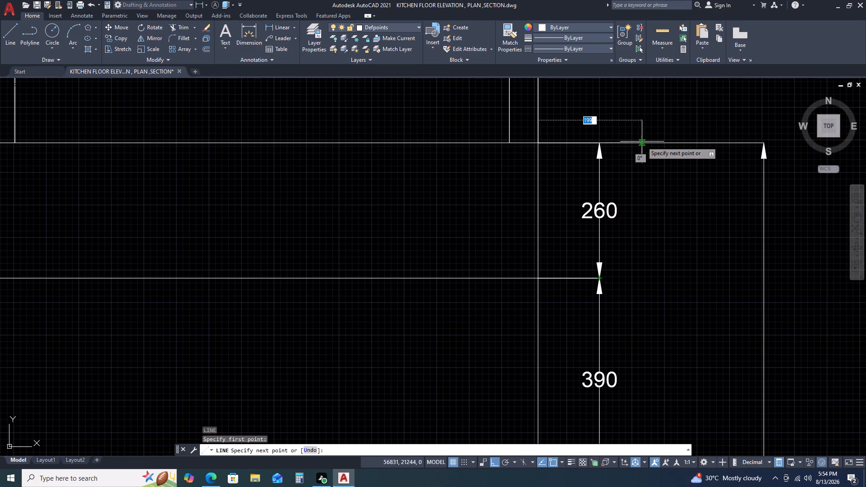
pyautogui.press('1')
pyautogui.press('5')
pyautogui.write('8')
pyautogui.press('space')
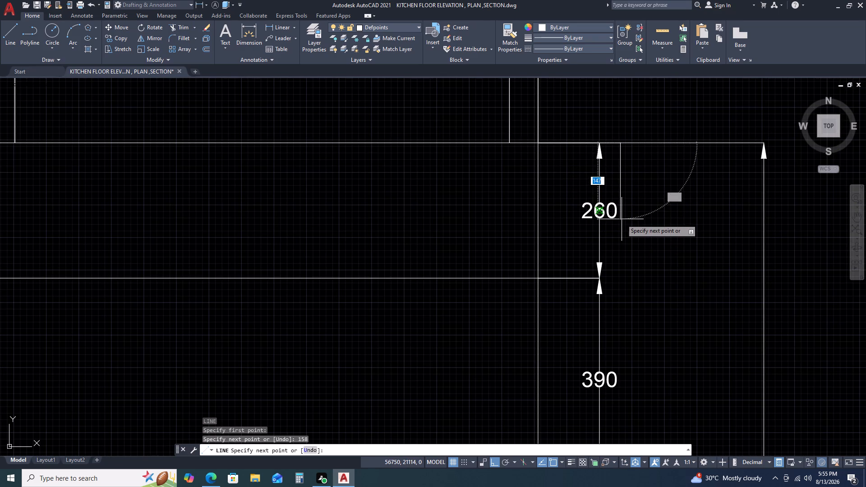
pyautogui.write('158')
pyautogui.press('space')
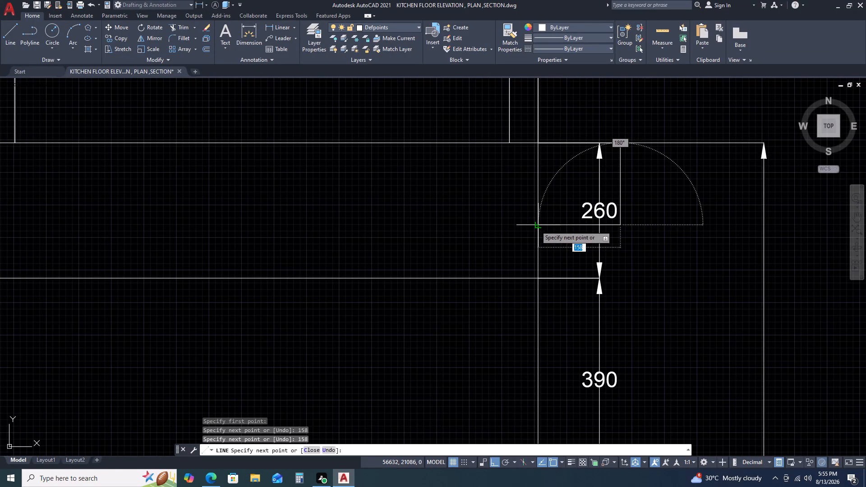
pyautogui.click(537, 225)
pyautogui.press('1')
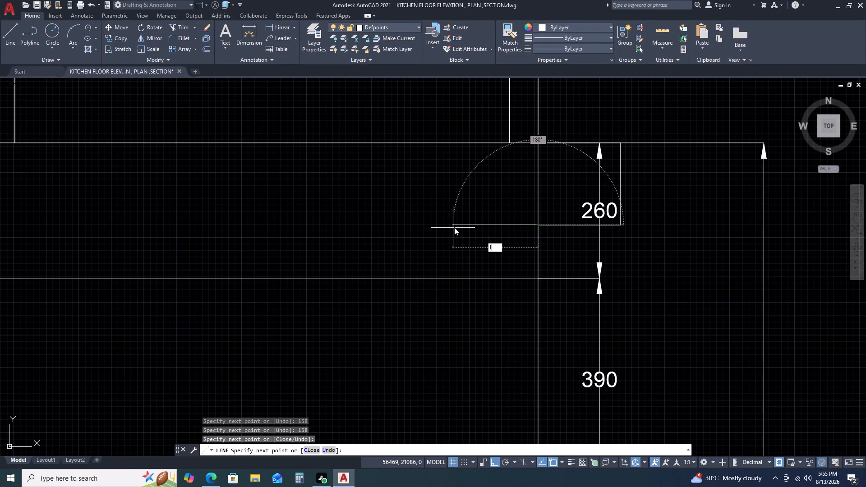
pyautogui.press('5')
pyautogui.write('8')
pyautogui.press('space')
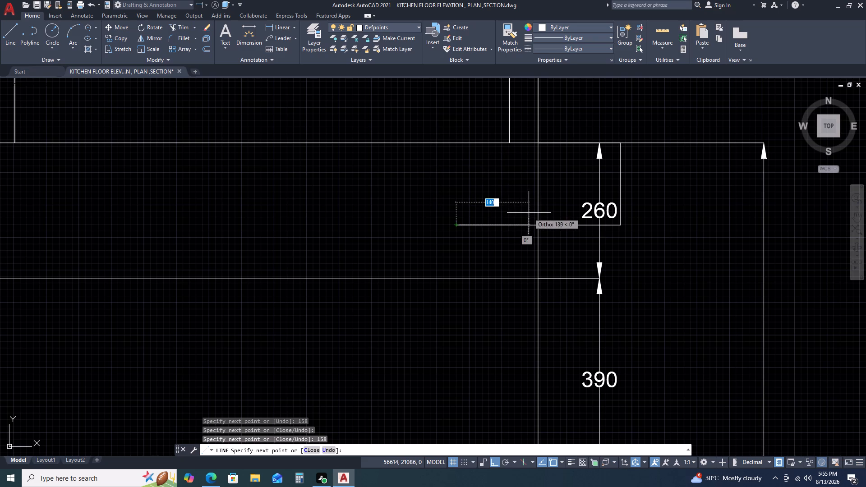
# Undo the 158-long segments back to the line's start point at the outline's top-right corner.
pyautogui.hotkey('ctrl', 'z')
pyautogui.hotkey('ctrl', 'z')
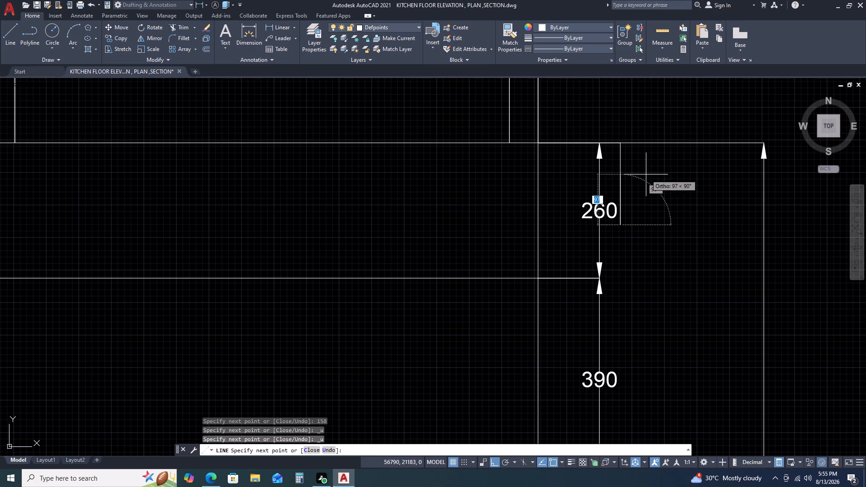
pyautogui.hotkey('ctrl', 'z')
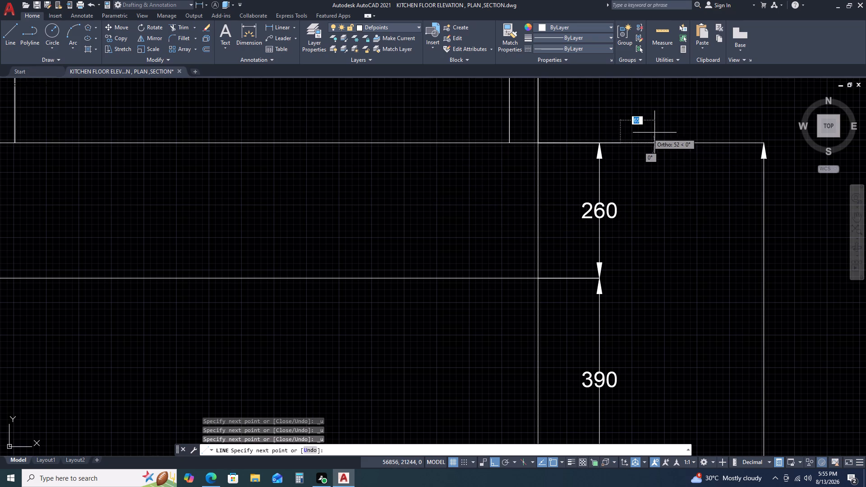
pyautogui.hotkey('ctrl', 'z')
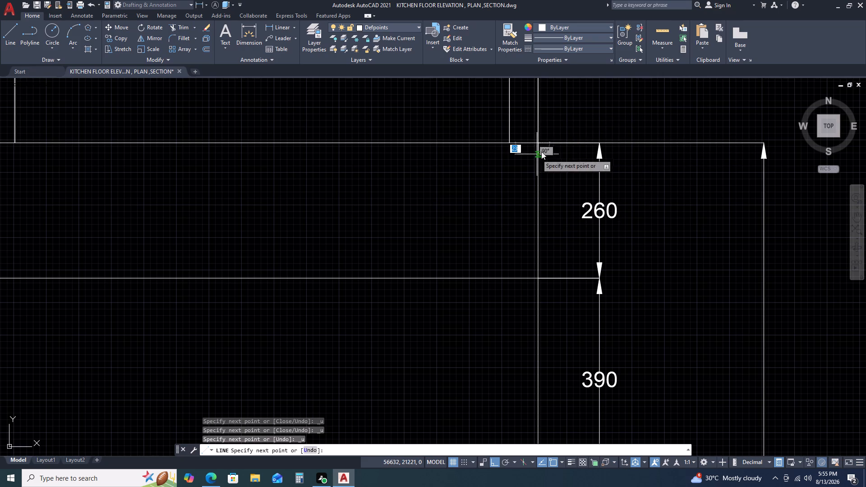
# Draw a box straddling the outline's top-right corner, 155 deep and extending 155 to each side of the right edge.
pyautogui.press('1')
pyautogui.write('55')
pyautogui.press('space')
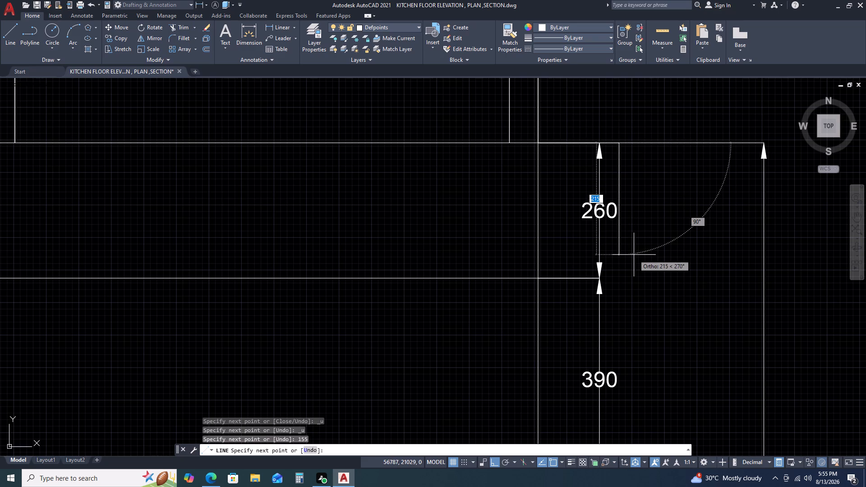
pyautogui.write('155')
pyautogui.press('space')
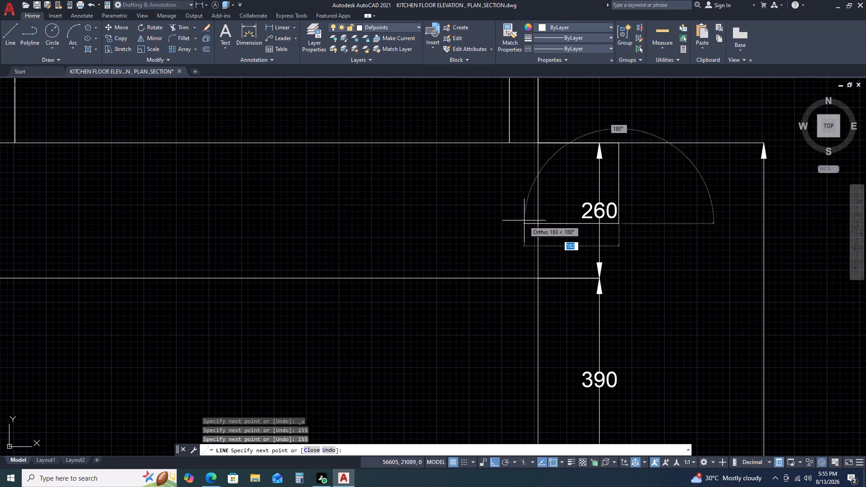
pyautogui.click(537, 224)
pyautogui.write('155')
pyautogui.press('space')
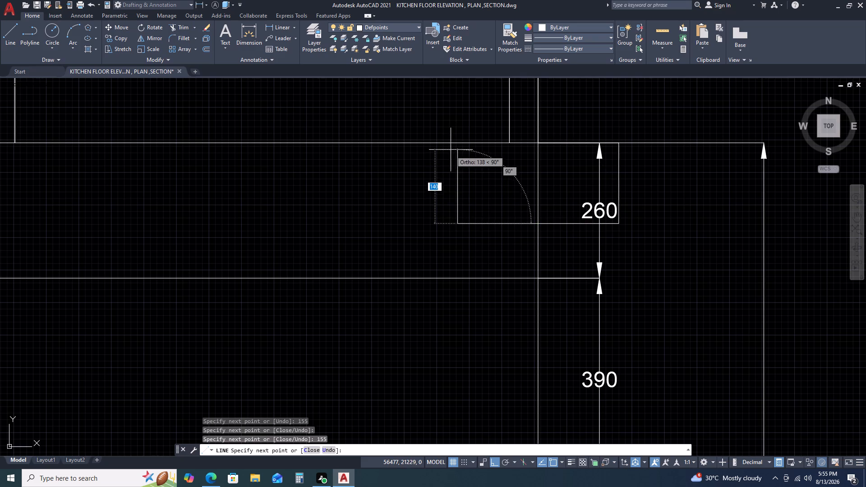
pyautogui.click(456, 143)
pyautogui.press('Escape')
pyautogui.scroll(-2, 484, 206)
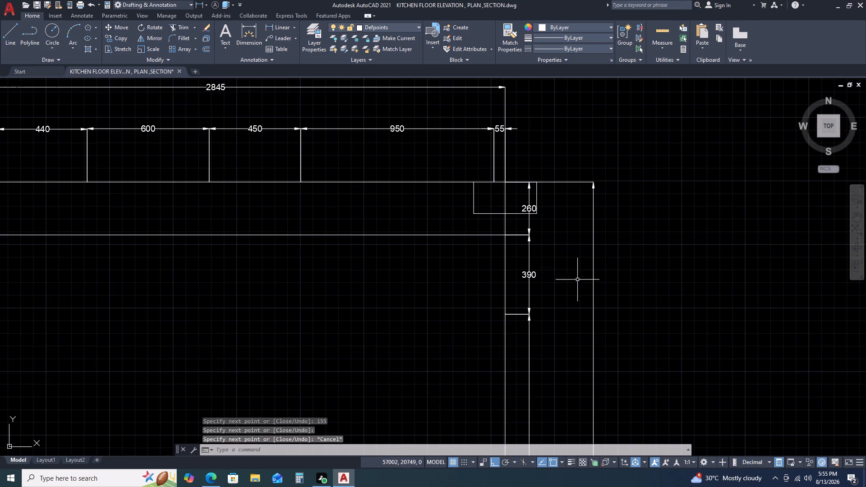
# Move the five right-side vertical dimensions about 217 to the right, horizontally away from the outline.
pyautogui.scroll(2, 539, 249)
pyautogui.scroll(-2, 526, 231)
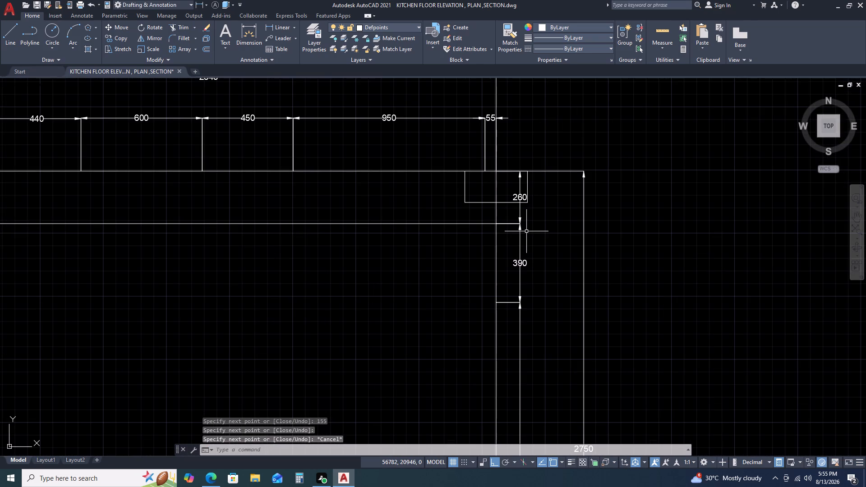
pyautogui.scroll(-2, 526, 232)
pyautogui.scroll(2, 521, 233)
pyautogui.click(536, 216)
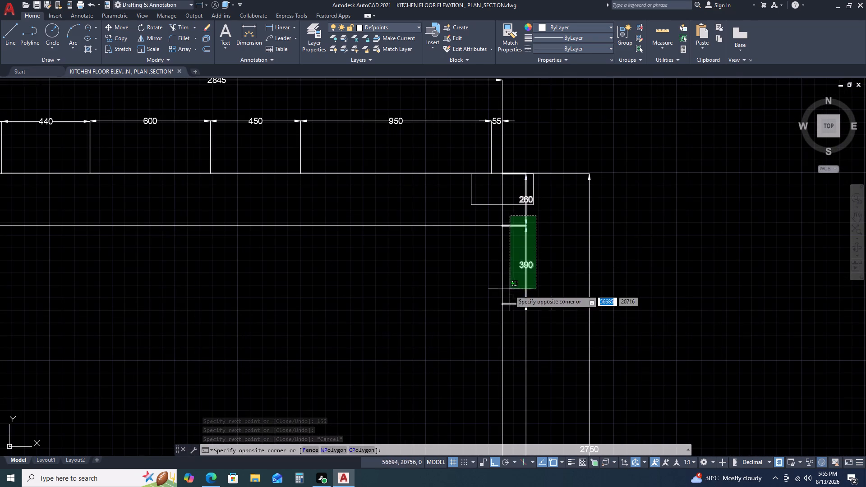
pyautogui.scroll(-2, 515, 325)
pyautogui.moveTo(519, 352); pyautogui.dragTo(477, 228, button='middle')
pyautogui.scroll(-1, 474, 223)
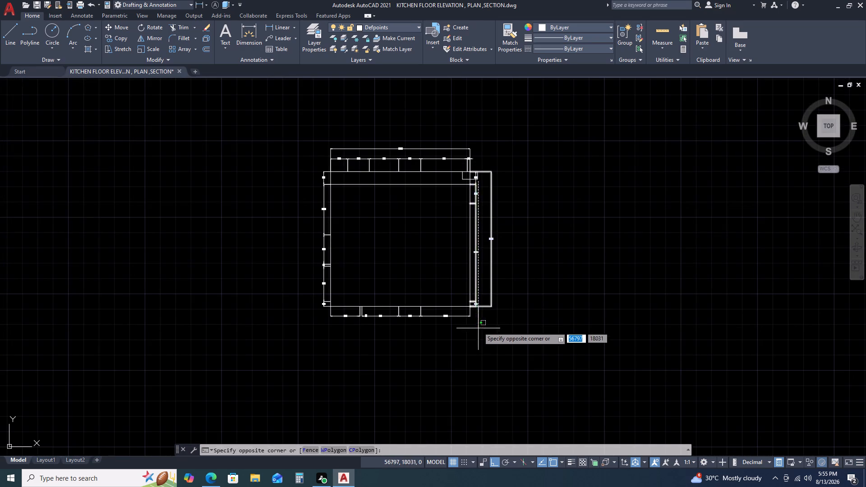
pyautogui.scroll(2, 476, 317)
pyautogui.click(470, 307)
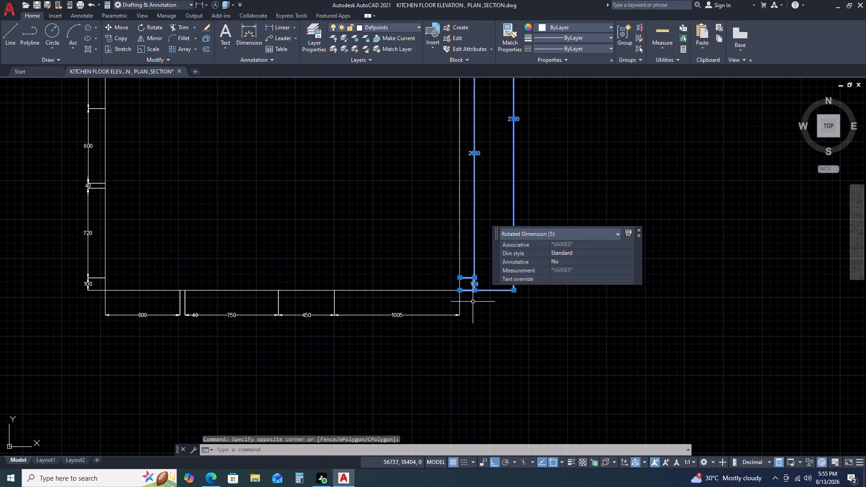
pyautogui.write('M')
pyautogui.press('space')
pyautogui.scroll(3, 449, 293)
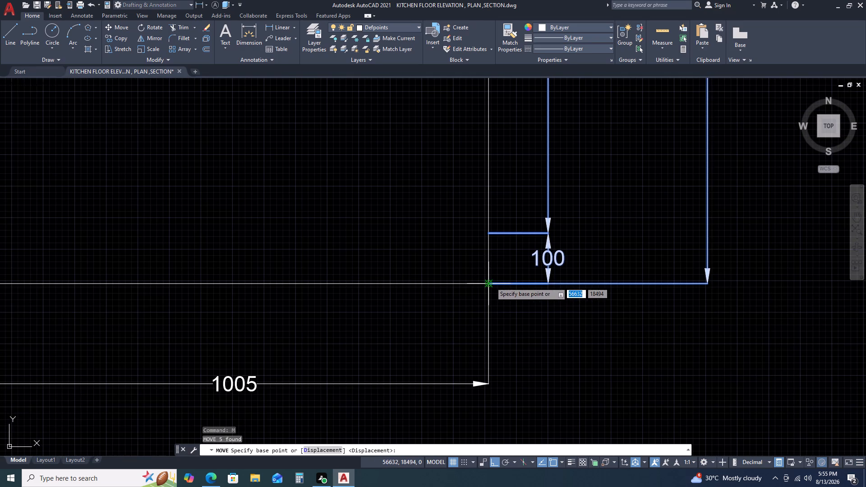
pyautogui.click(491, 282)
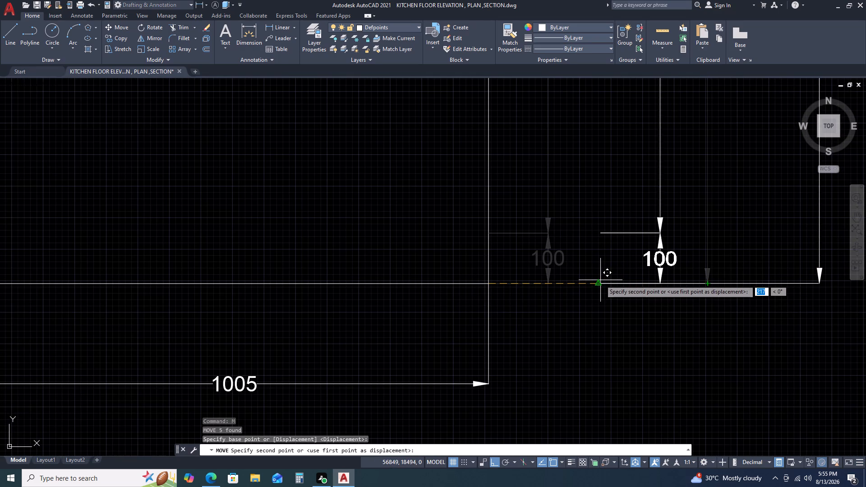
pyautogui.click(600, 280)
pyautogui.scroll(-4, 518, 313)
pyautogui.moveTo(536, 227); pyautogui.dragTo(537, 266, button='middle')
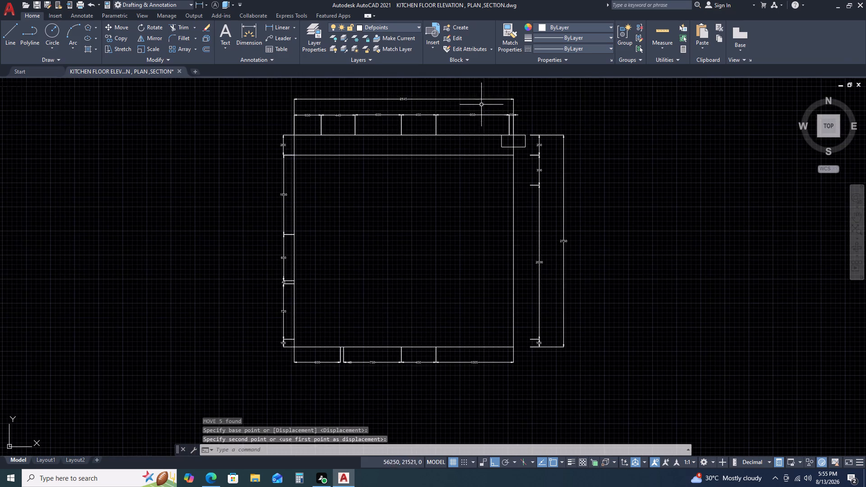
# Draw a vertical line from the box's bottom-right corner down to the outline's base level and join it to the outline's bottom-right corner.
pyautogui.scroll(2, 479, 97)
pyautogui.moveTo(588, 259); pyautogui.dragTo(573, 190, button='middle')
pyautogui.moveTo(572, 187); pyautogui.dragTo(570, 177, button='middle')
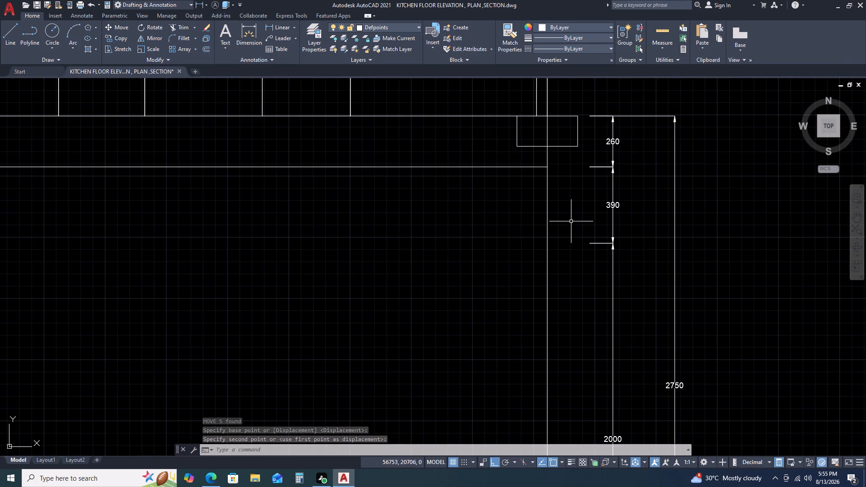
pyautogui.press('l')
pyautogui.press('space')
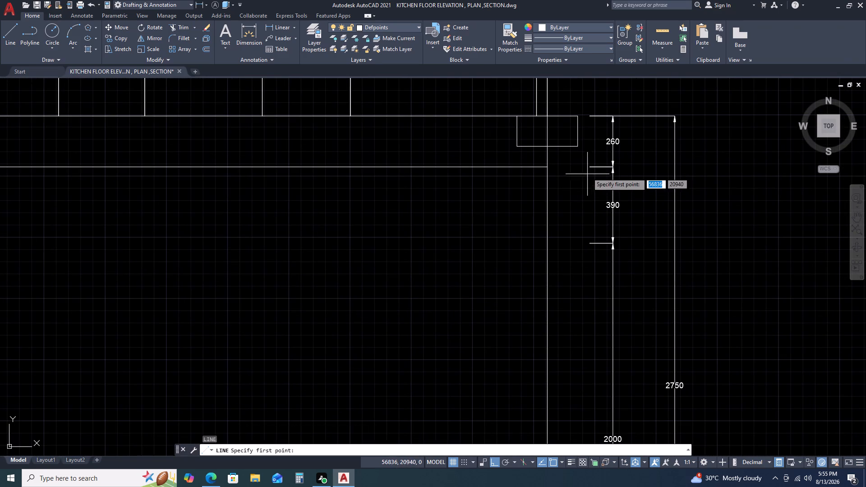
pyautogui.click(580, 146)
pyautogui.scroll(-3, 564, 259)
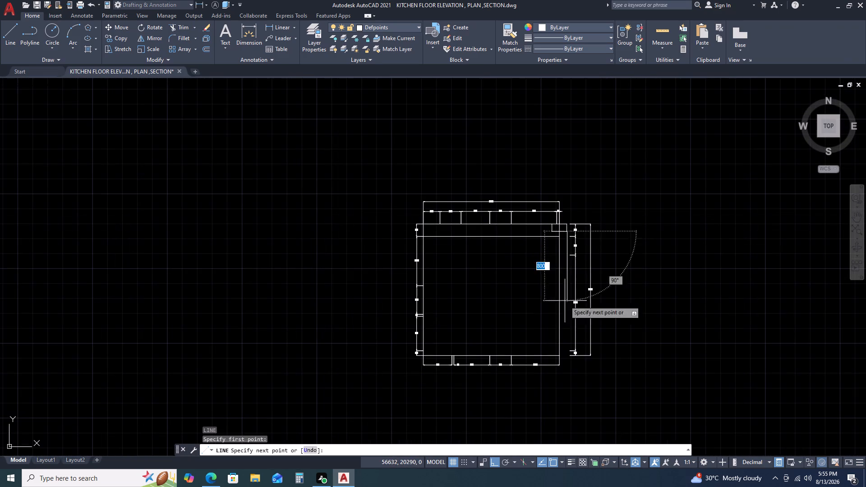
pyautogui.middleClick(565, 343)
pyautogui.scroll(-1, 564, 346)
pyautogui.scroll(5, 561, 358)
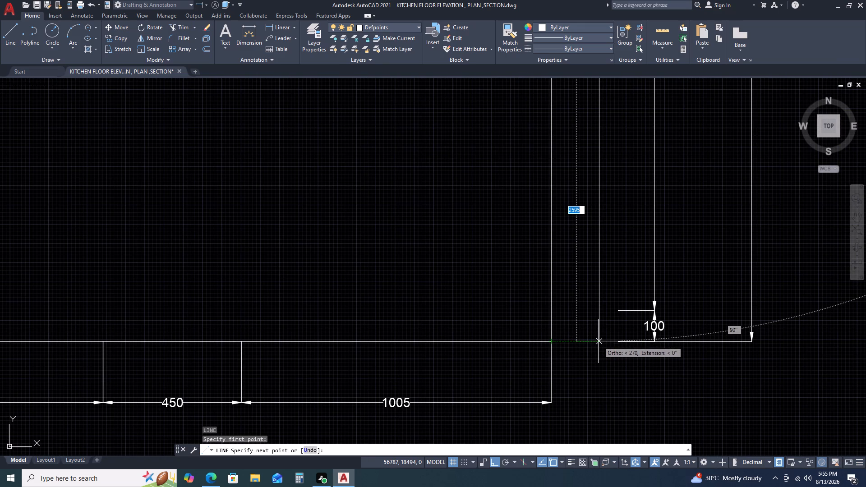
pyautogui.click(598, 341)
pyautogui.click(553, 344)
pyautogui.press('Escape')
pyautogui.scroll(-3, 585, 343)
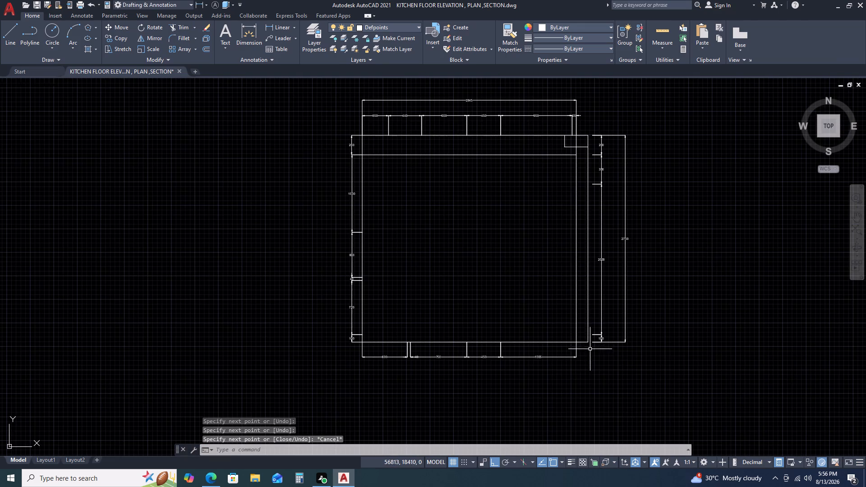
# Save the drawing.
pyautogui.scroll(7, 584, 346)
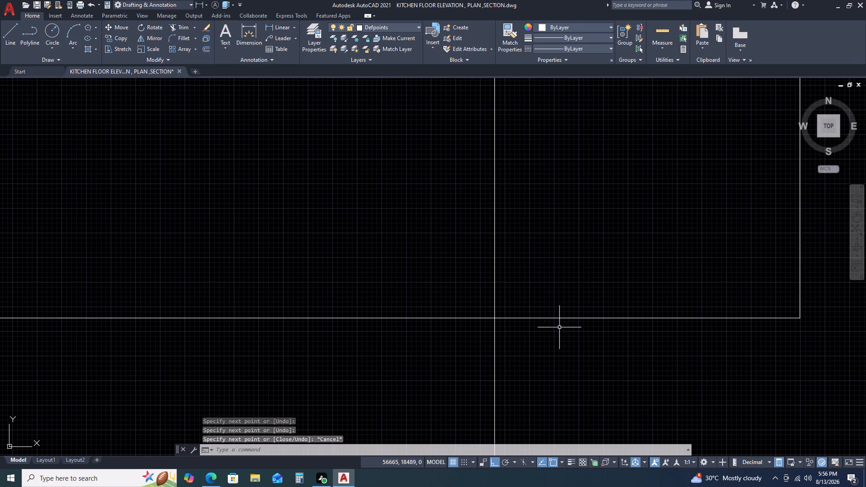
pyautogui.scroll(-2, 554, 320)
pyautogui.hotkey('ctrl', 's')
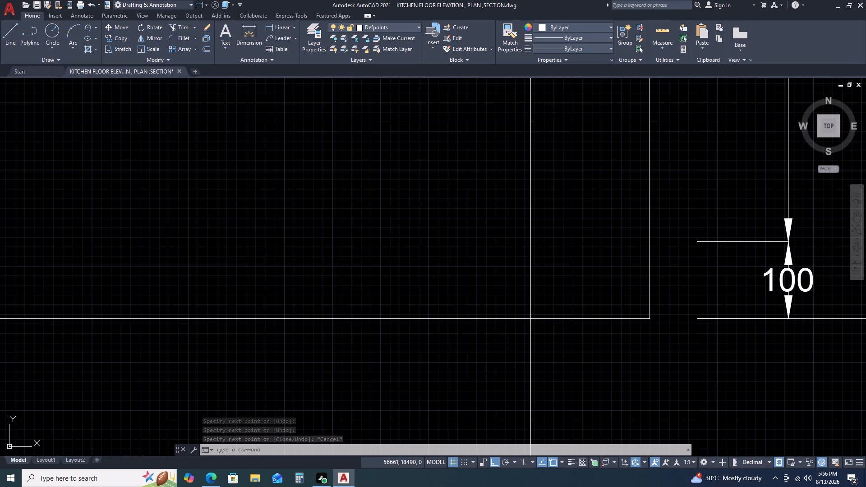
pyautogui.hotkey('ctrl', 's')
pyautogui.hotkey('ctrl', 's')
# Trim away the part of the outline's right edge that runs through the box at the top-right corner.
pyautogui.scroll(-2, 603, 314)
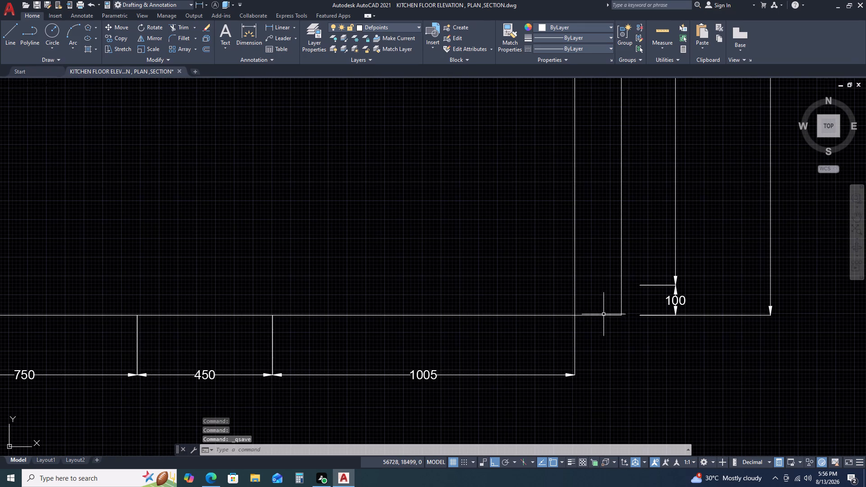
pyautogui.scroll(-2, 599, 308)
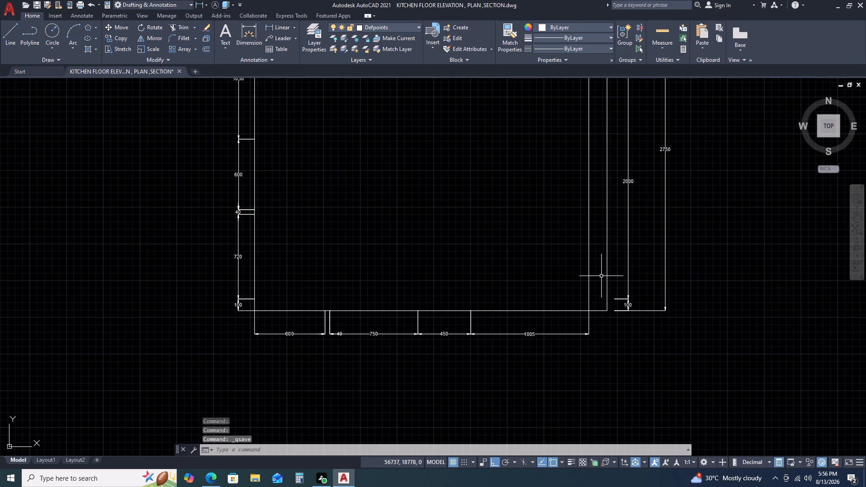
pyautogui.moveTo(596, 285); pyautogui.dragTo(579, 345, button='middle')
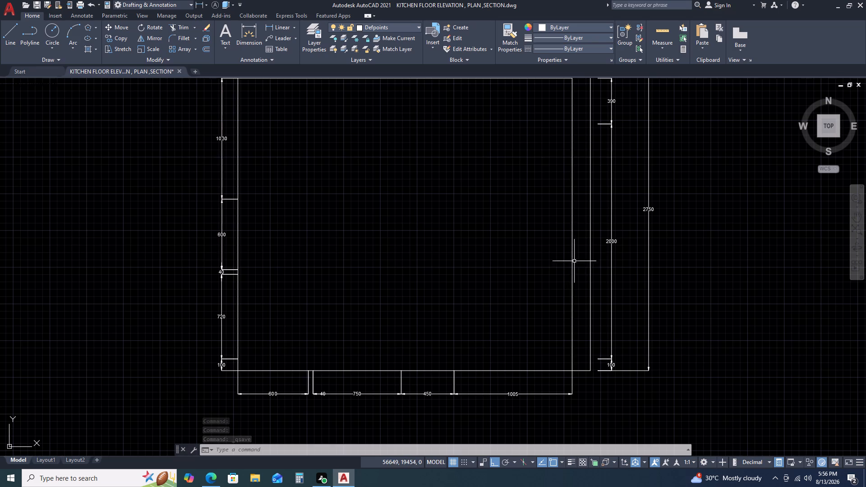
pyautogui.moveTo(578, 289); pyautogui.dragTo(592, 336, button='middle')
pyautogui.scroll(-3, 592, 336)
pyautogui.scroll(3, 565, 285)
pyautogui.scroll(1, 503, 288)
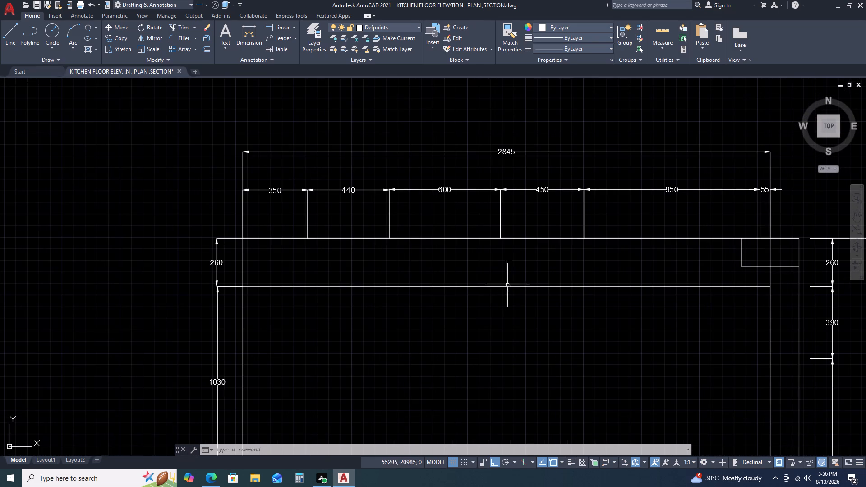
pyautogui.scroll(-1, 523, 276)
pyautogui.write('TR')
pyautogui.press('space')
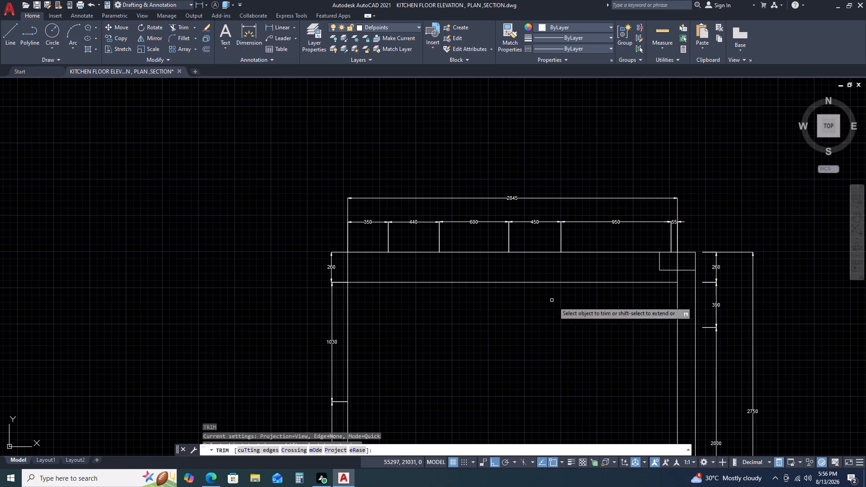
pyautogui.scroll(1, 668, 265)
pyautogui.click(692, 256)
pyautogui.click(682, 262)
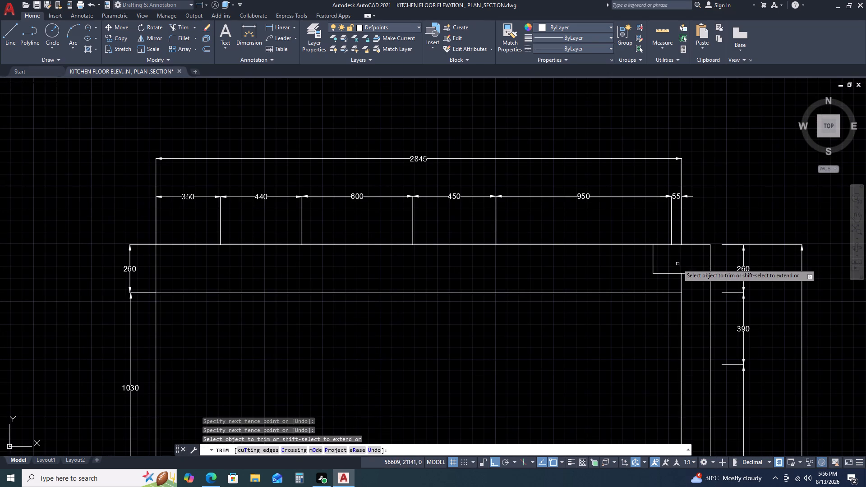
pyautogui.press('Escape')
# Hatch the inside of the box at the new elevation's top-right corner.
pyautogui.press('h')
pyautogui.press('space')
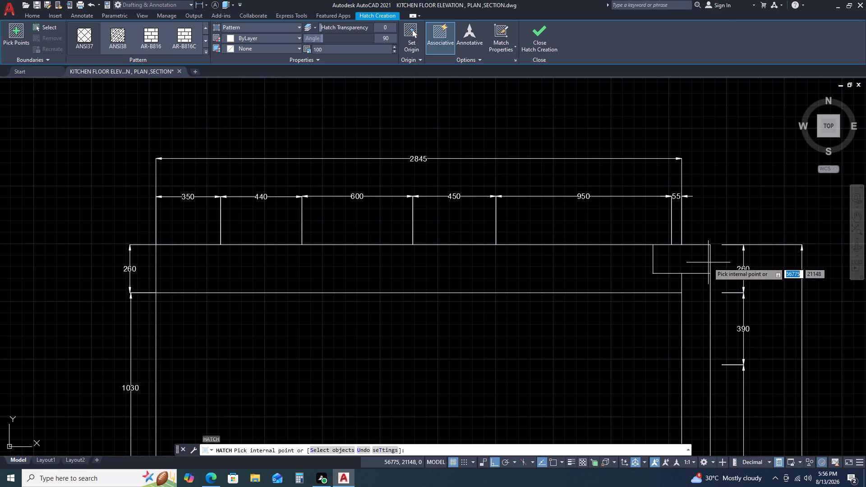
pyautogui.click(690, 262)
pyautogui.press('Escape')
# Match the new corner box's hatch to the concrete hatch of the right beam in Kitchen Elevation AT-B.
pyautogui.press('m')
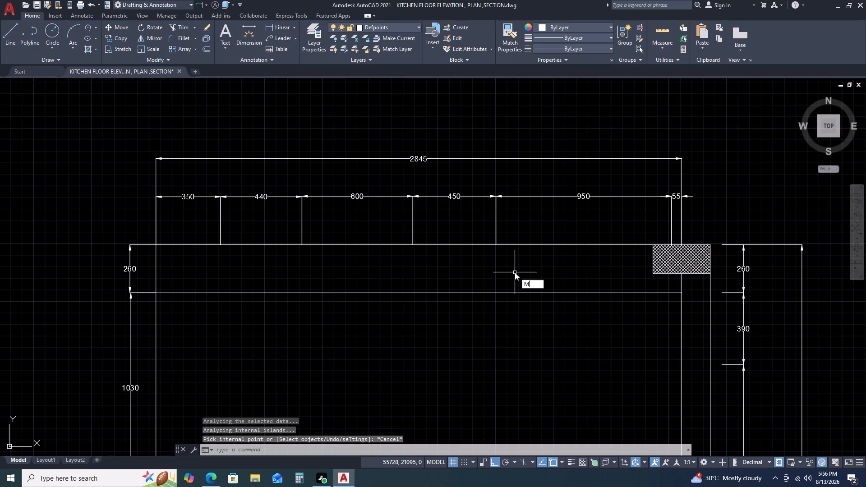
pyautogui.write('A')
pyautogui.press('space')
pyautogui.scroll(-4, 524, 270)
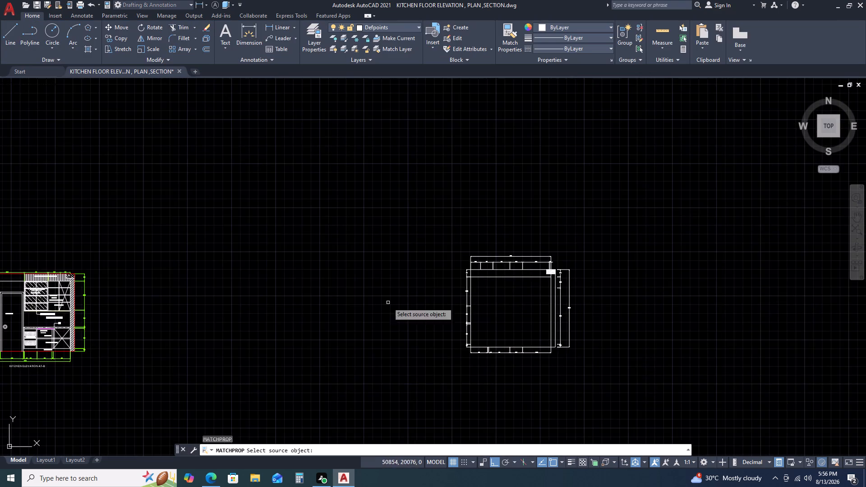
pyautogui.scroll(-3, 365, 302)
pyautogui.scroll(3, 253, 310)
pyautogui.scroll(3, 393, 262)
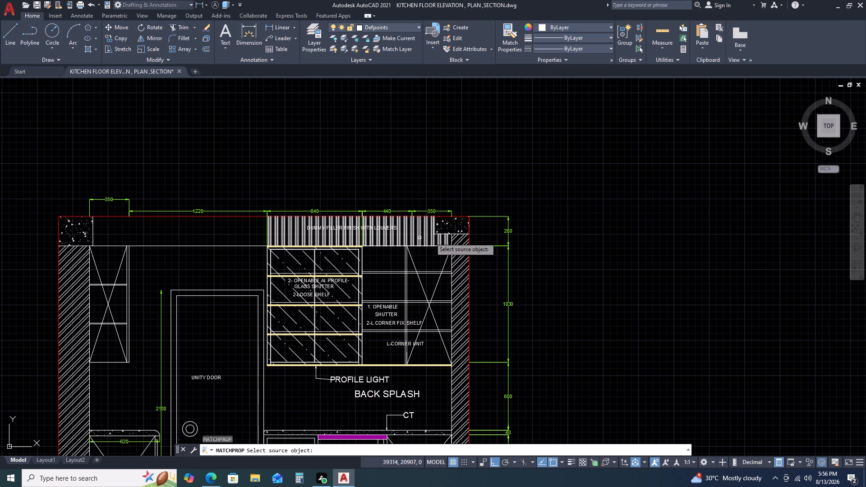
pyautogui.click(449, 224)
pyautogui.scroll(-5, 333, 278)
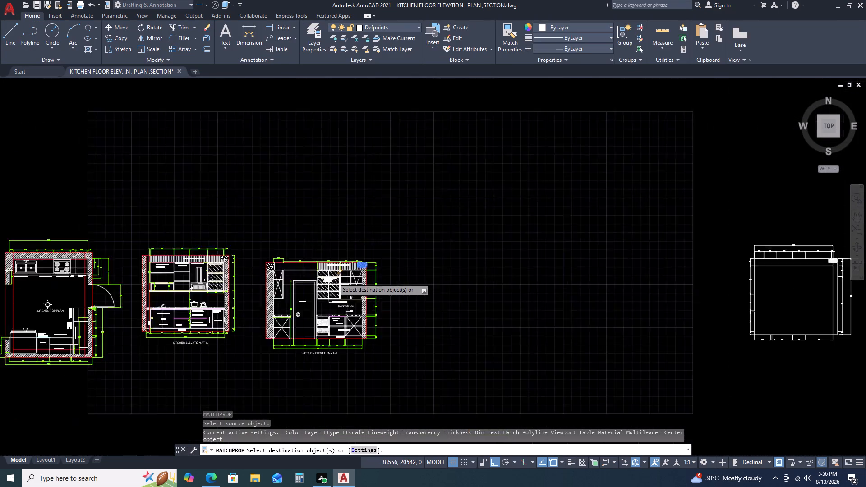
pyautogui.scroll(4, 658, 275)
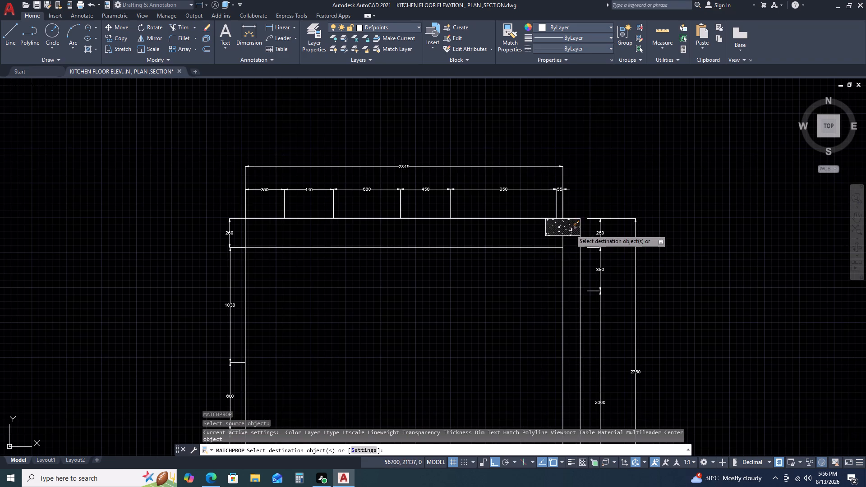
pyautogui.click(570, 228)
pyautogui.press('Escape')
# Move the entire new elevation with its dimensions left, closer to Kitchen Elevation AT-B.
pyautogui.scroll(-3, 614, 230)
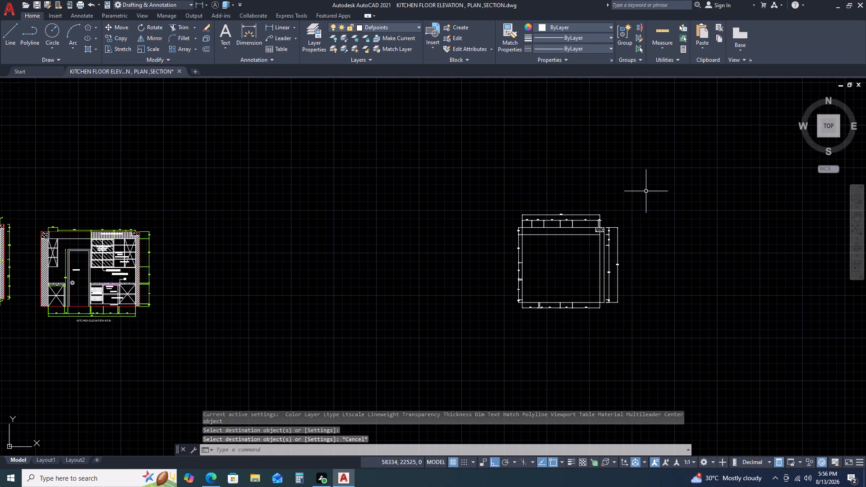
pyautogui.click(646, 191)
pyautogui.rightClick(646, 191)
pyautogui.click(646, 191)
pyautogui.press('Escape')
pyautogui.press('Escape')
pyautogui.click(622, 177)
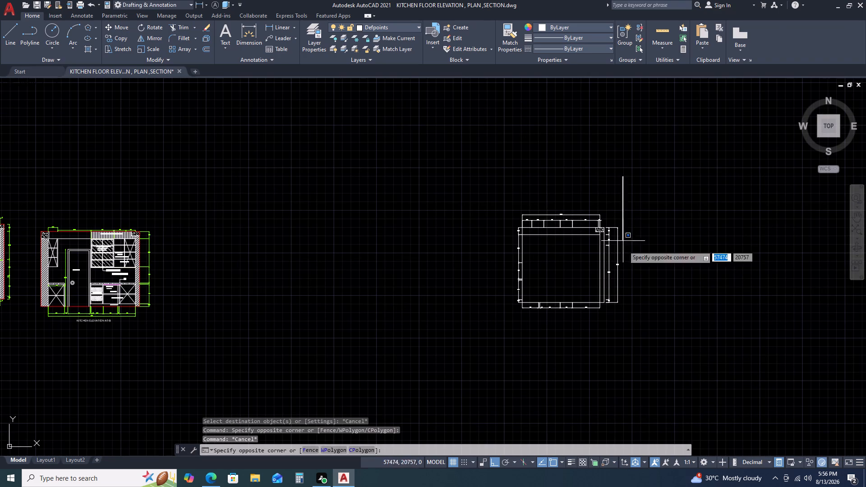
pyautogui.click(433, 344)
pyautogui.press('m')
pyautogui.press('space')
pyautogui.click(543, 328)
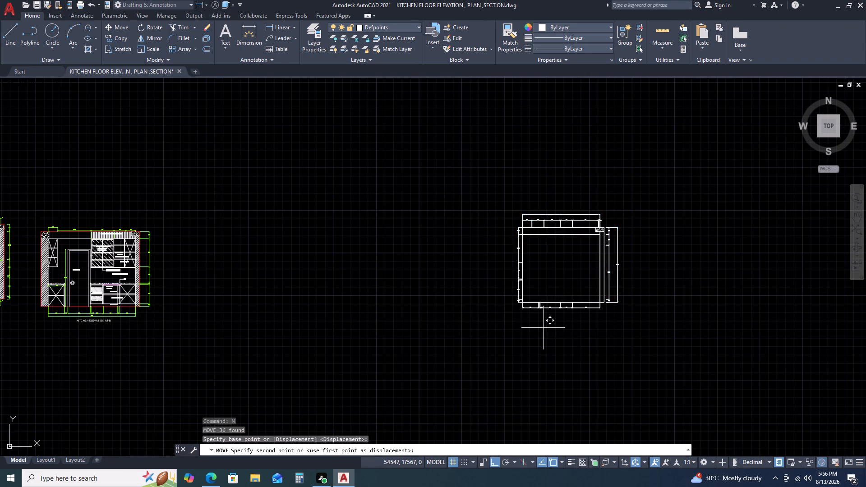
pyautogui.click(278, 357)
pyautogui.moveTo(224, 363); pyautogui.dragTo(531, 328, button='middle')
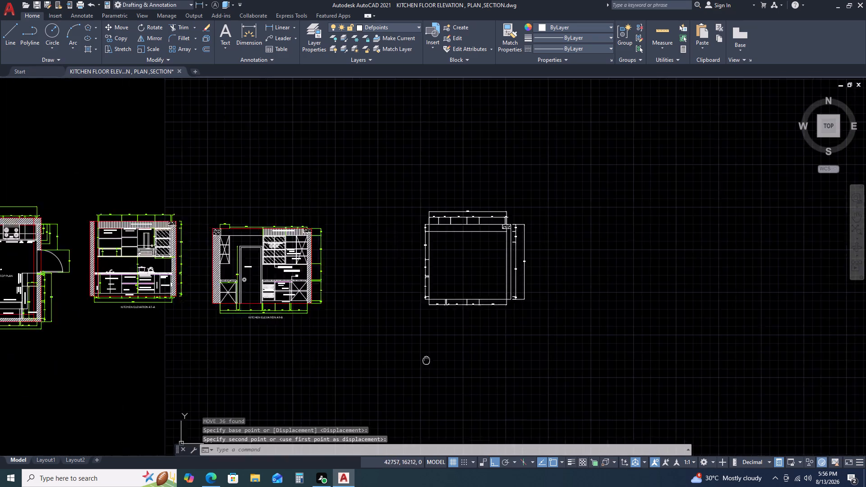
pyautogui.middleClick(537, 325)
# Hatch the narrow wall strip along the new elevation's right side, below the beam box.
pyautogui.scroll(2, 596, 249)
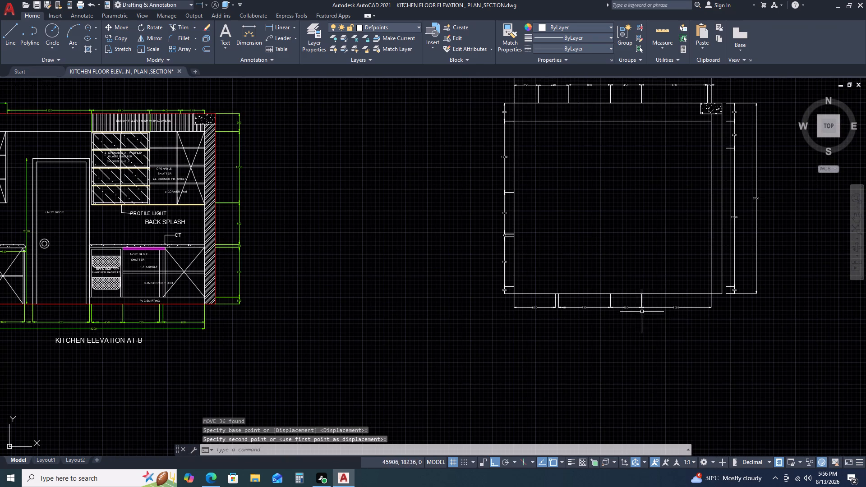
pyautogui.scroll(2, 620, 302)
pyautogui.moveTo(666, 328); pyautogui.dragTo(551, 340, button='middle')
pyautogui.scroll(-3, 557, 339)
pyautogui.scroll(3, 609, 218)
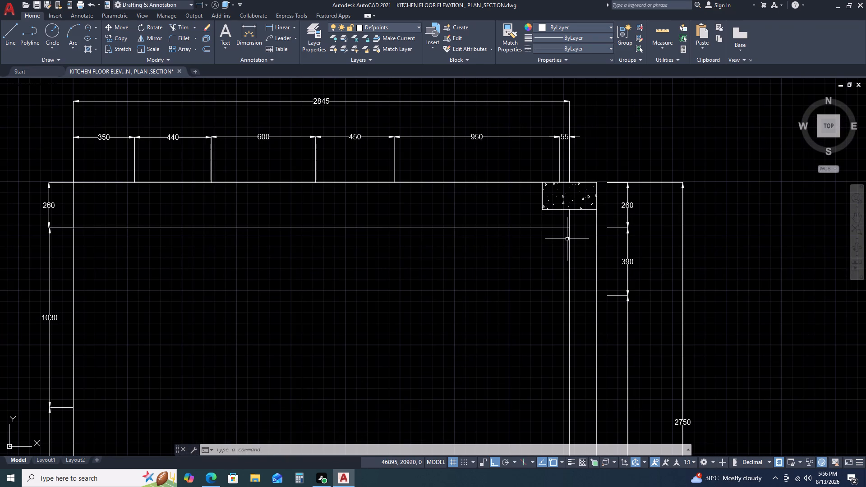
pyautogui.scroll(-4, 567, 239)
pyautogui.scroll(3, 549, 304)
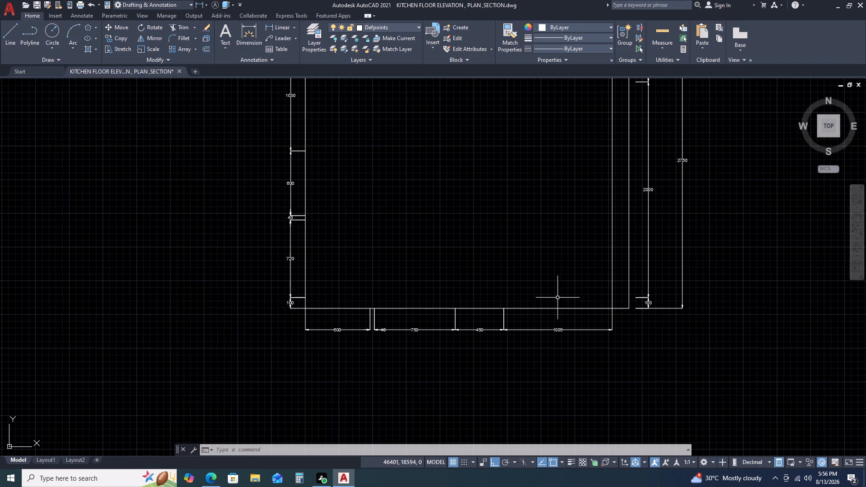
pyautogui.write('H')
pyautogui.press('space')
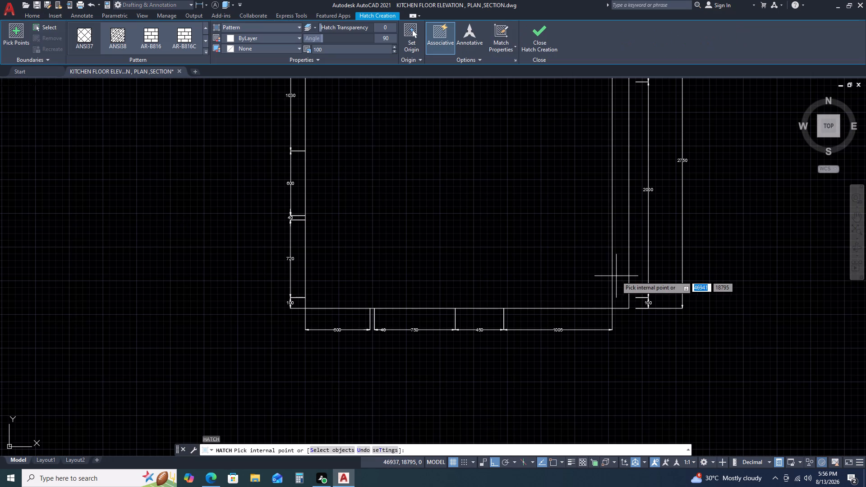
pyautogui.click(625, 248)
pyautogui.press('Escape')
# Match the wall strip's hatch to the diagonal hatch of the right wall in Kitchen Elevation AT-B.
pyautogui.write('MA')
pyautogui.press('space')
pyautogui.scroll(-4, 618, 324)
pyautogui.scroll(3, 500, 297)
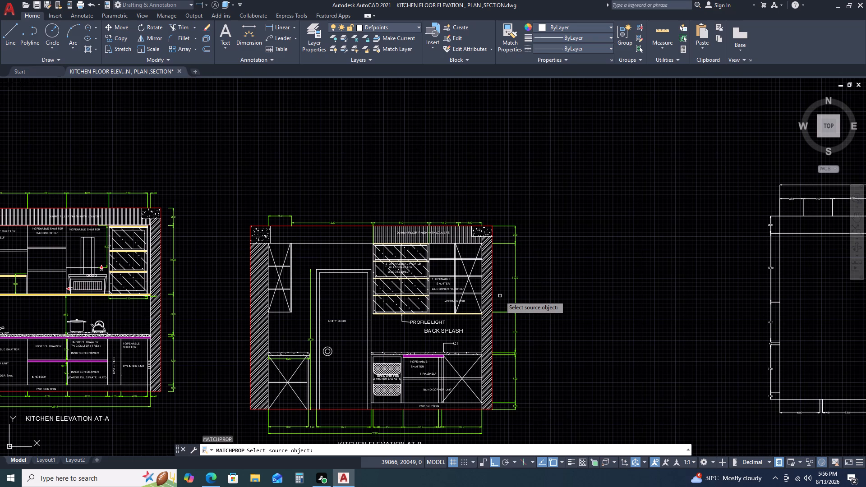
pyautogui.click(486, 301)
pyautogui.scroll(-4, 452, 319)
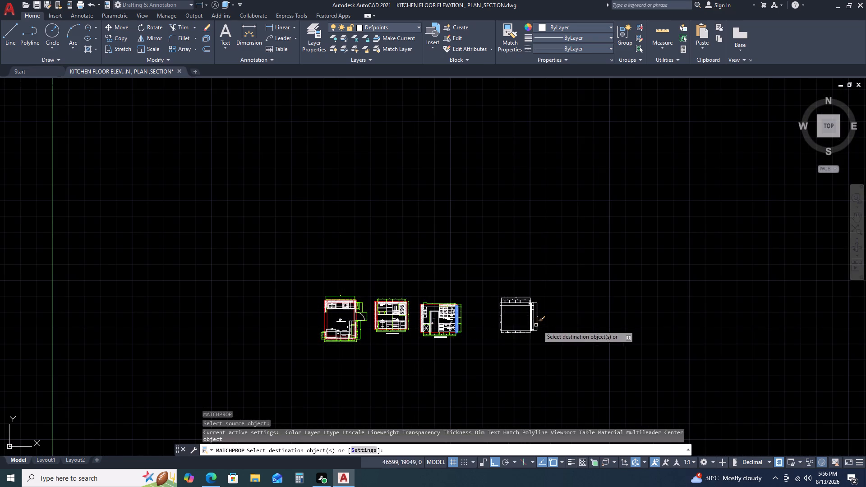
pyautogui.scroll(4, 523, 314)
pyautogui.click(562, 316)
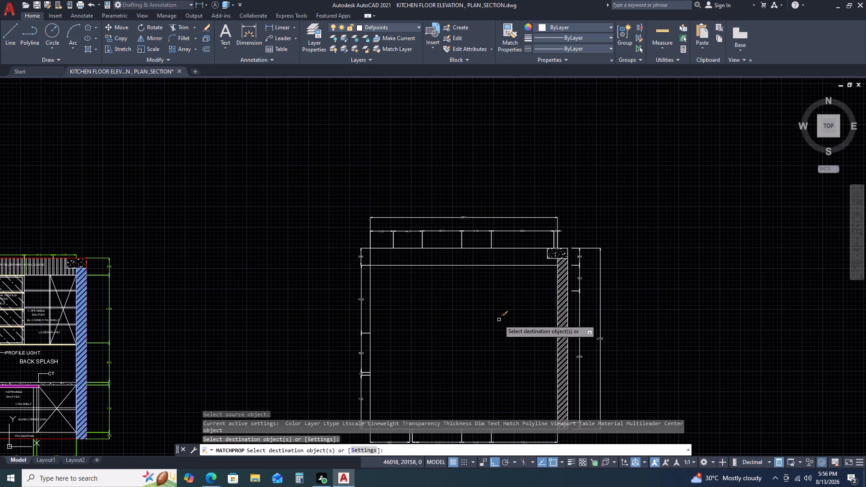
pyautogui.press('Escape')
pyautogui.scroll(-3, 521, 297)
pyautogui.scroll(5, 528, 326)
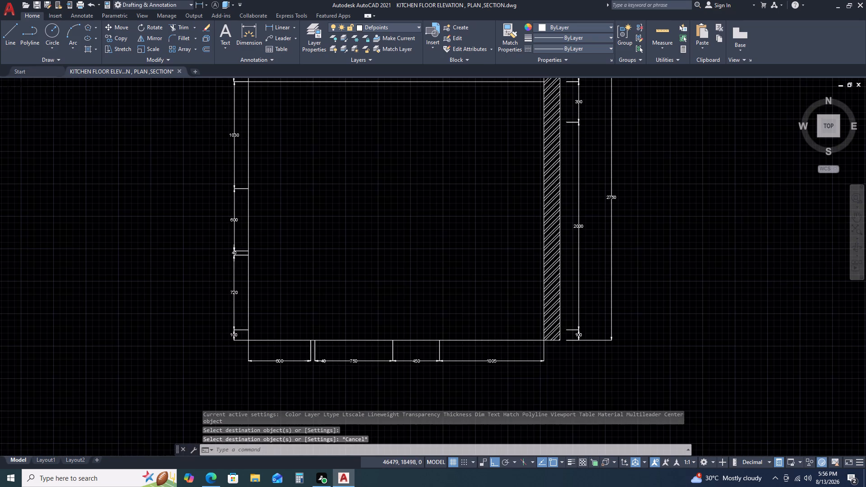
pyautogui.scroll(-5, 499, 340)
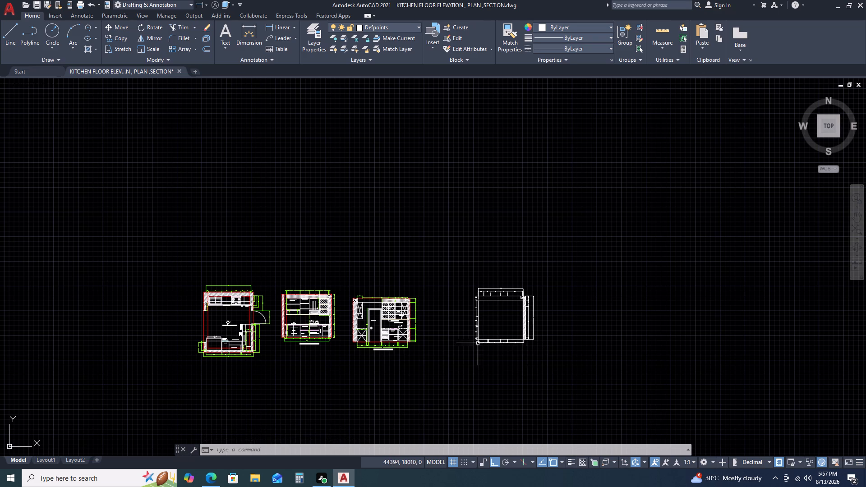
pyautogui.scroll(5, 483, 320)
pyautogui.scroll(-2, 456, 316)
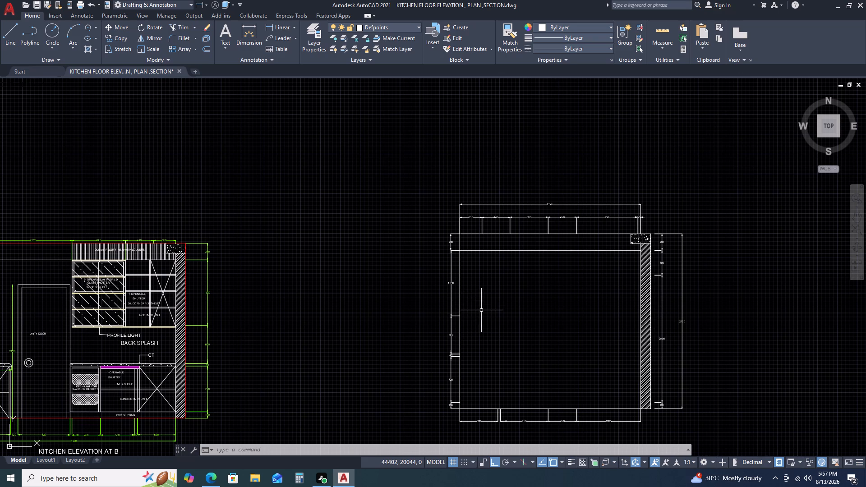
# Shorten the wall's inner vertical line so its upper end meets the horizontal line 260 below the outline's top.
pyautogui.scroll(3, 623, 257)
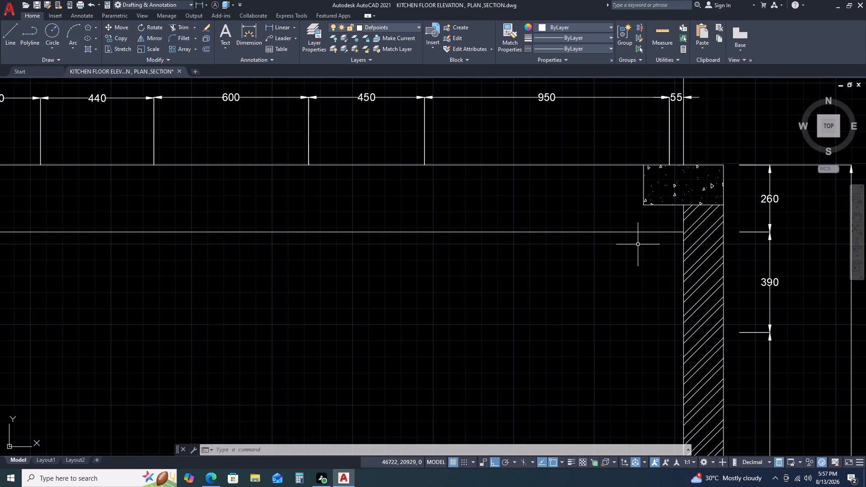
pyautogui.scroll(2, 689, 214)
pyautogui.click(704, 222)
pyautogui.click(660, 225)
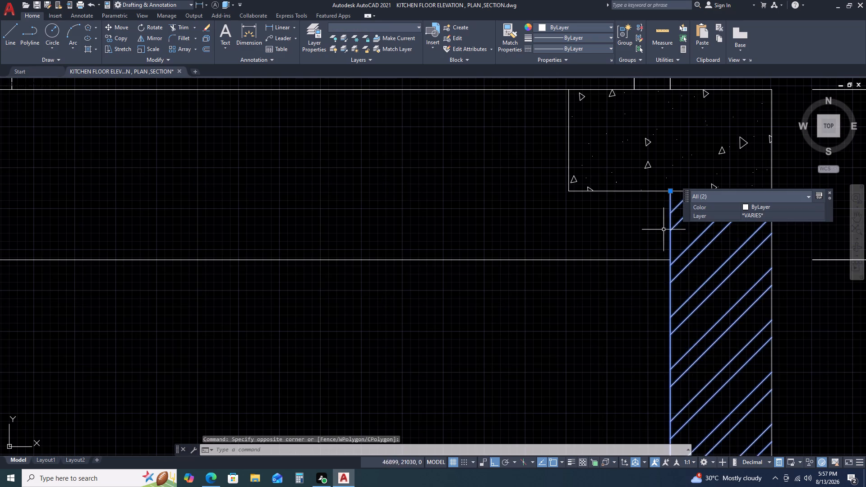
pyautogui.moveTo(656, 233); pyautogui.dragTo(404, 278, button='middle')
pyautogui.middleClick(400, 279)
pyautogui.press('Escape')
pyautogui.click(483, 258)
pyautogui.click(411, 267)
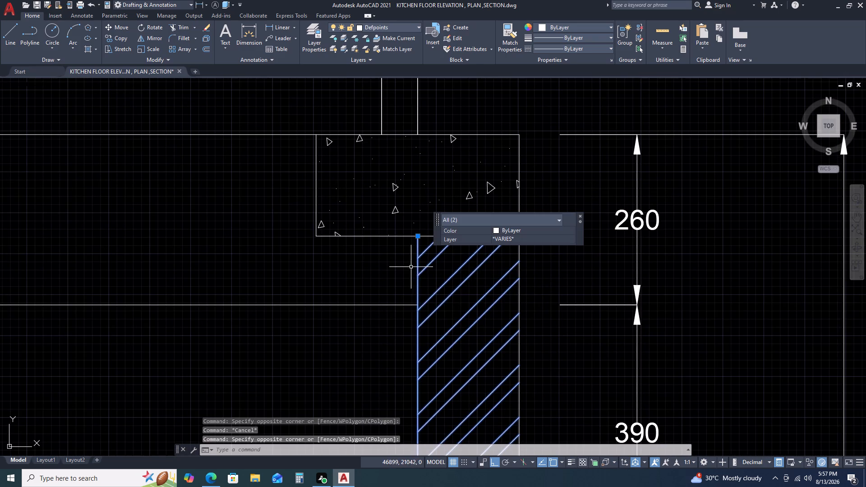
pyautogui.click(419, 235)
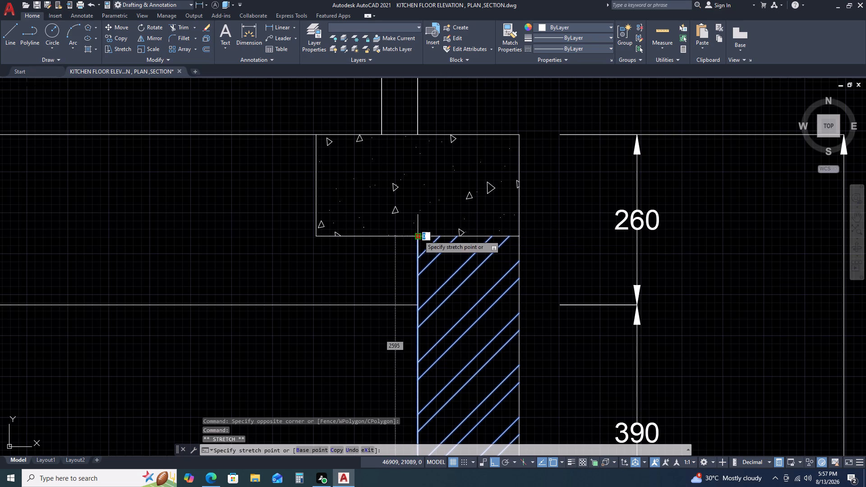
pyautogui.click(419, 305)
pyautogui.press('Escape')
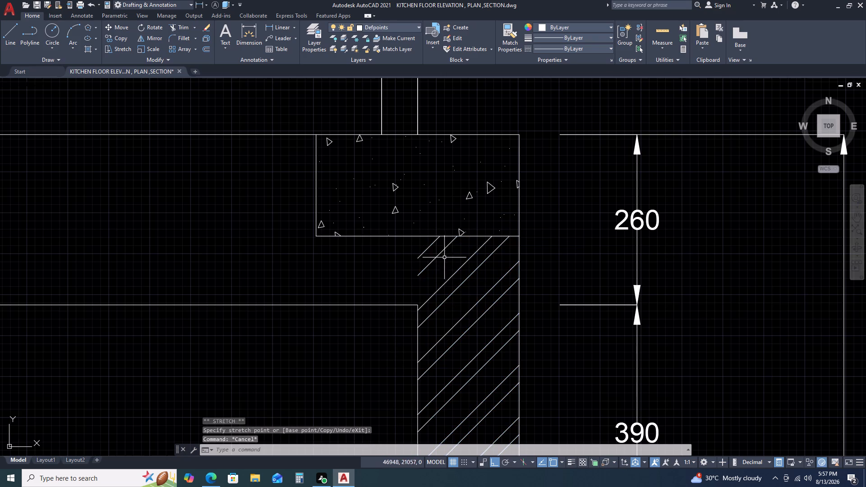
# Stretch the wall hatch's top edge down to the level of the horizontal line 260 below the top.
pyautogui.click(453, 259)
pyautogui.click(430, 252)
pyautogui.moveTo(402, 285); pyautogui.dragTo(276, 193, button='middle')
pyautogui.middleClick(268, 186)
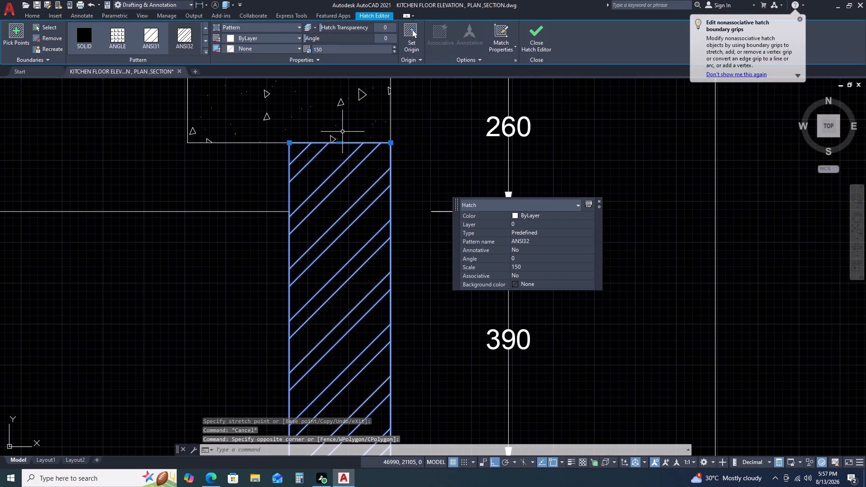
pyautogui.doubleClick(339, 143)
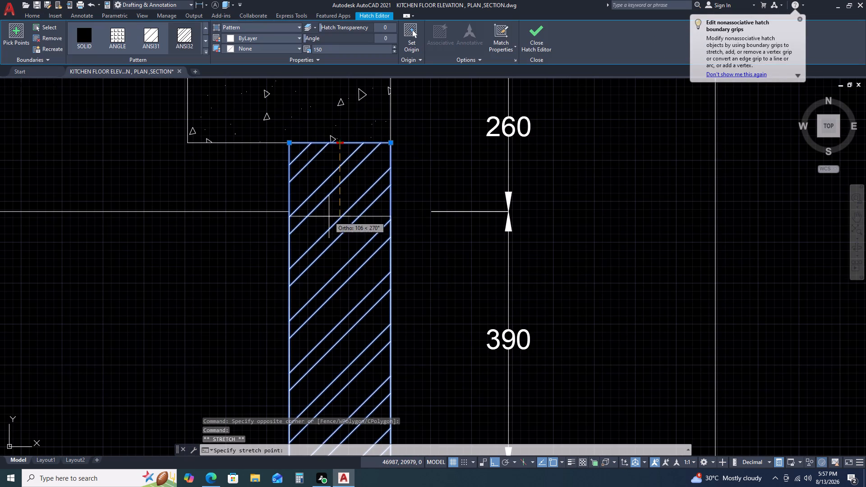
pyautogui.click(331, 211)
pyautogui.moveTo(376, 234); pyautogui.dragTo(436, 274, button='middle')
pyautogui.press('Escape')
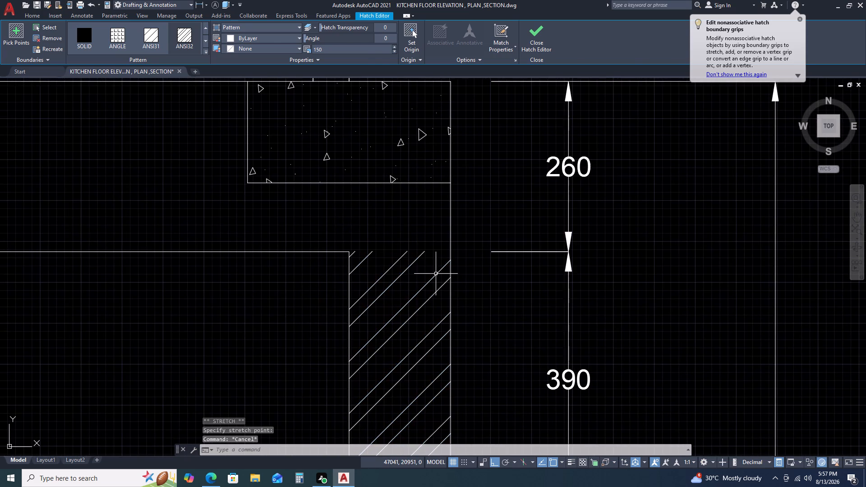
# Stretch the beam box's bottom edge and its concrete hatch down to the horizontal line 260 below the outline's top.
pyautogui.click(325, 172)
pyautogui.click(301, 203)
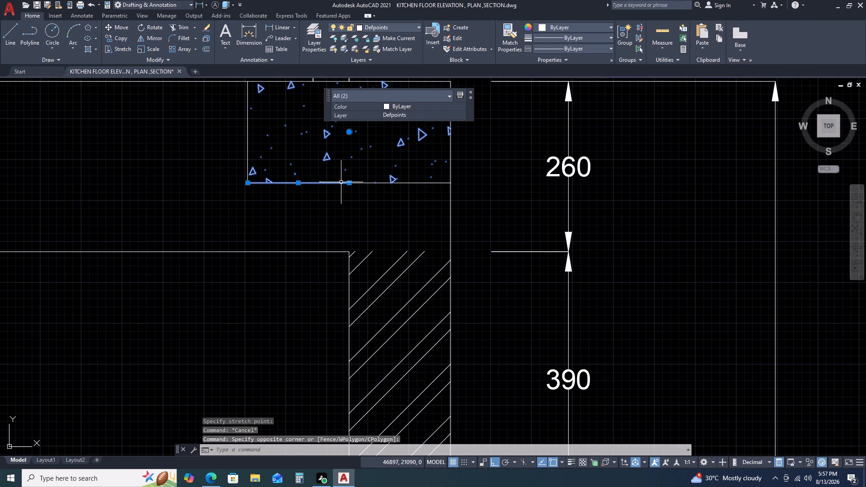
pyautogui.click(357, 181)
pyautogui.click(354, 189)
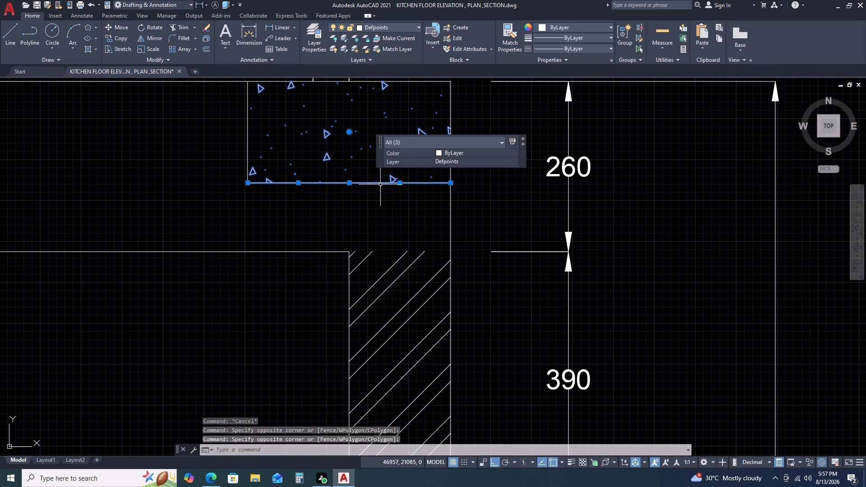
pyautogui.click(350, 181)
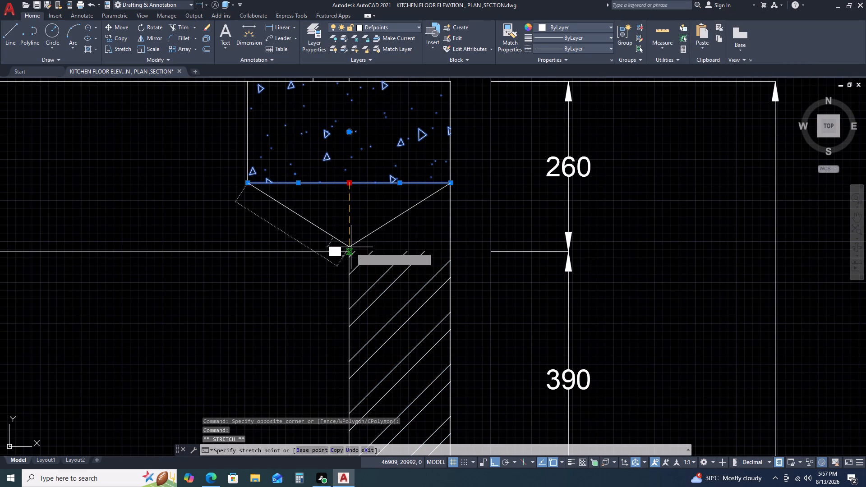
pyautogui.click(350, 252)
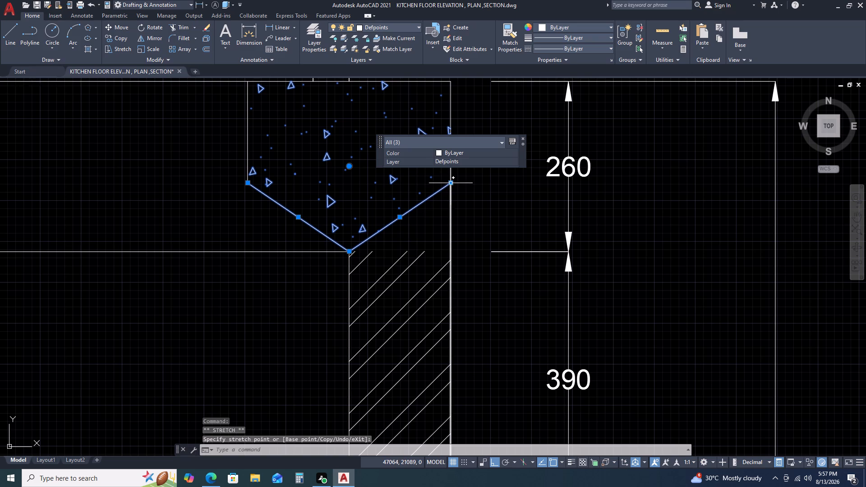
pyautogui.click(450, 181)
pyautogui.click(451, 248)
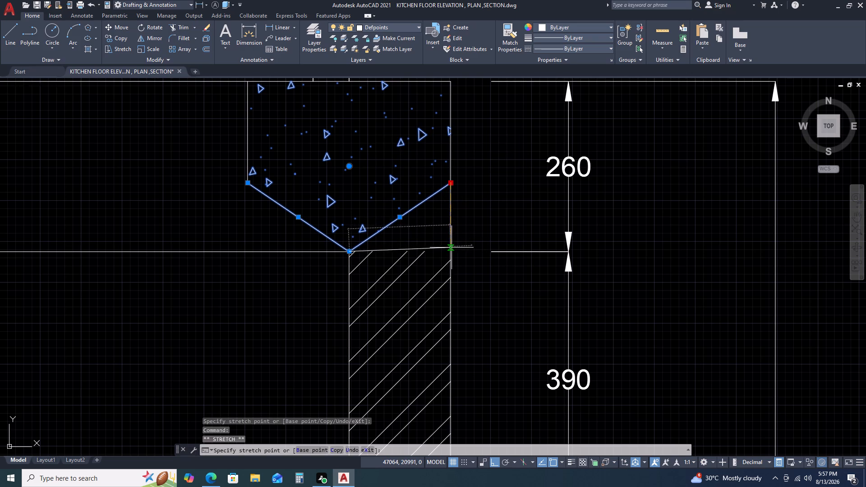
pyautogui.press('Escape')
pyautogui.click(274, 188)
pyautogui.click(262, 200)
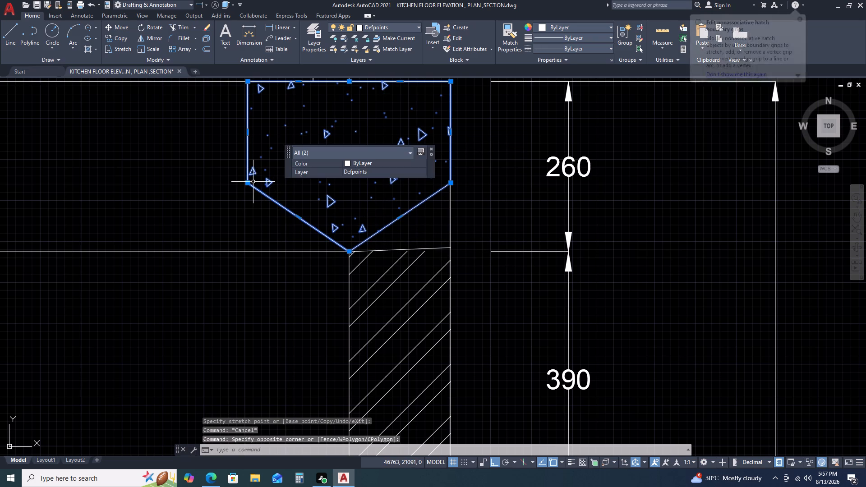
pyautogui.click(249, 182)
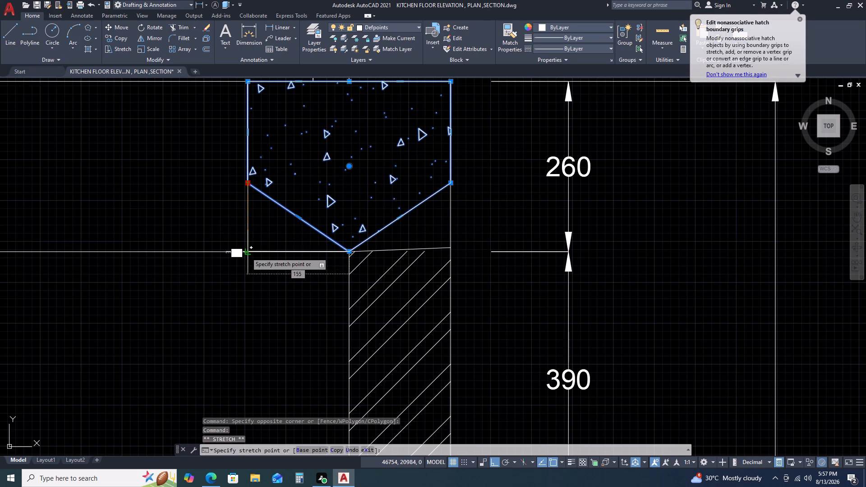
pyautogui.click(247, 253)
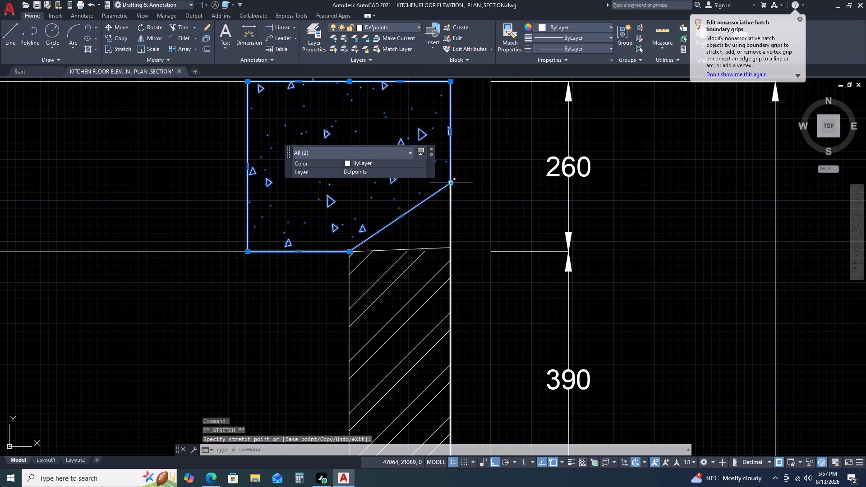
pyautogui.click(450, 183)
pyautogui.click(447, 248)
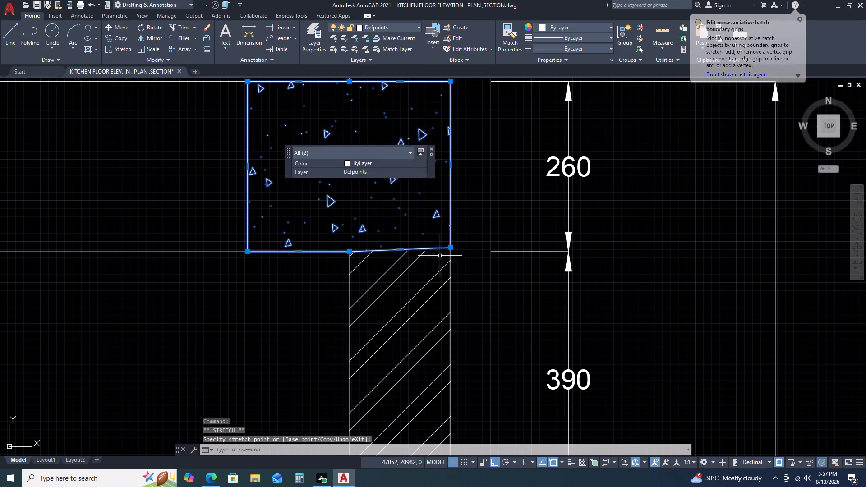
pyautogui.press('Escape')
# Move the wall hatch's upper inner corner onto the junction of the inner wall line and the horizontal 260 line.
pyautogui.moveTo(418, 259); pyautogui.dragTo(404, 261)
pyautogui.click(390, 262)
pyautogui.moveTo(383, 269); pyautogui.dragTo(338, 210, button='middle')
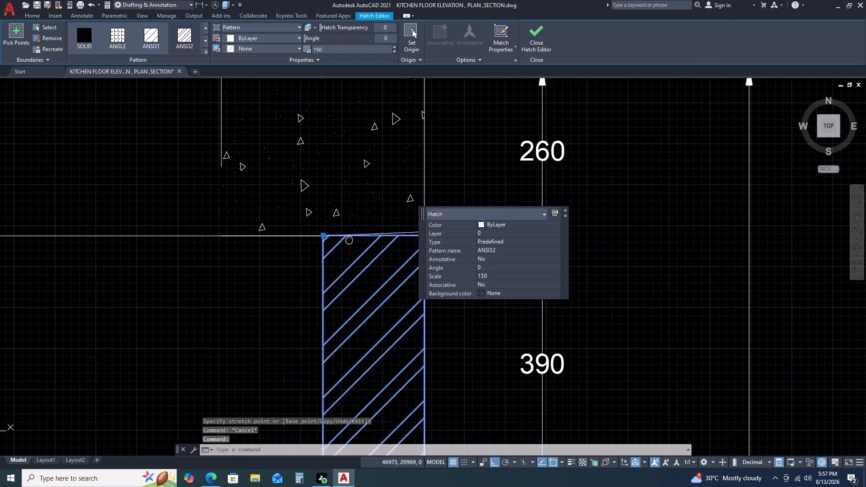
pyautogui.moveTo(338, 210); pyautogui.dragTo(332, 178, button='middle')
pyautogui.scroll(2, 373, 166)
pyautogui.click(349, 177)
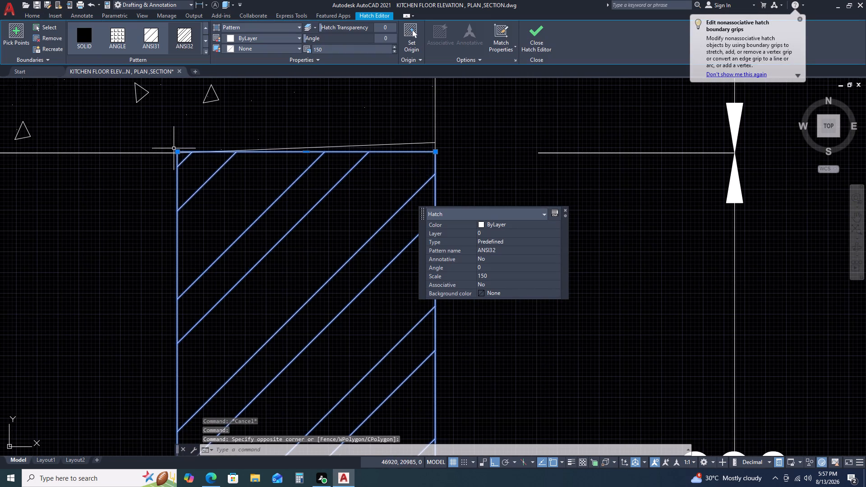
pyautogui.scroll(3, 167, 147)
pyautogui.scroll(3, 194, 182)
pyautogui.click(233, 134)
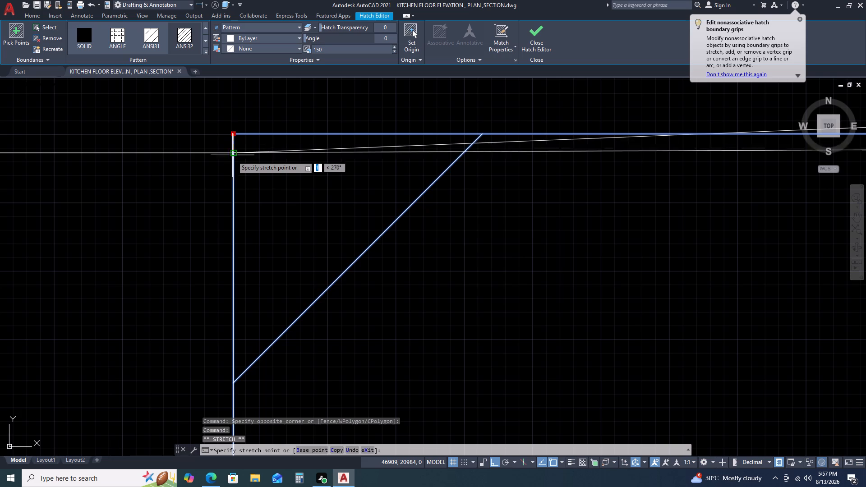
pyautogui.click(234, 153)
pyautogui.rightClick(234, 153)
pyautogui.click(234, 153)
pyautogui.scroll(-2, 256, 199)
pyautogui.moveTo(350, 227); pyautogui.dragTo(312, 245, button='middle')
pyautogui.press('Escape')
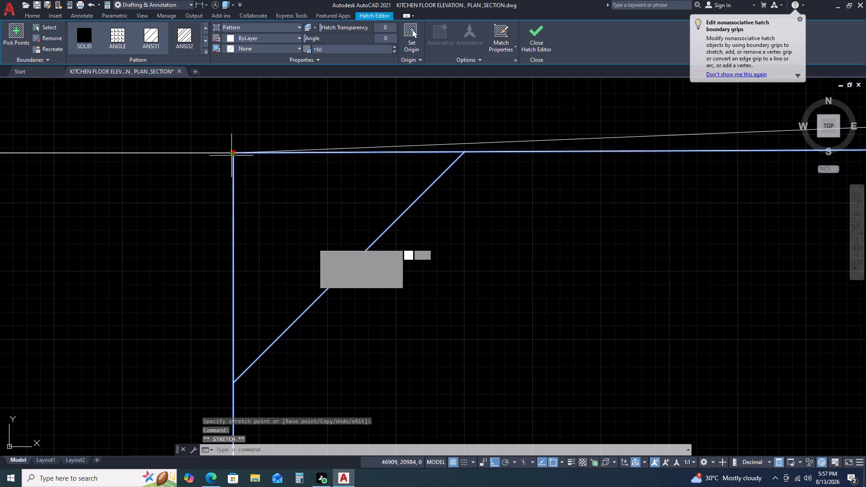
pyautogui.press('Escape')
pyautogui.press('Escape')
pyautogui.press('Escape')
pyautogui.press('Escape')
# Level the beam's sloping bottom line above the wall by lowering its outer end to the 260 line.
pyautogui.scroll(-3, 343, 209)
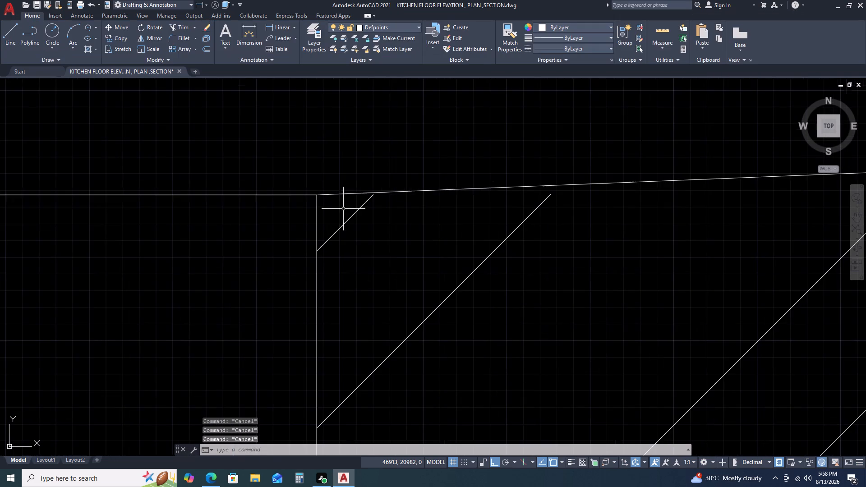
pyautogui.scroll(-2, 424, 206)
pyautogui.moveTo(617, 245); pyautogui.dragTo(430, 245, button='middle')
pyautogui.scroll(-2, 438, 237)
pyautogui.moveTo(495, 231); pyautogui.dragTo(489, 224)
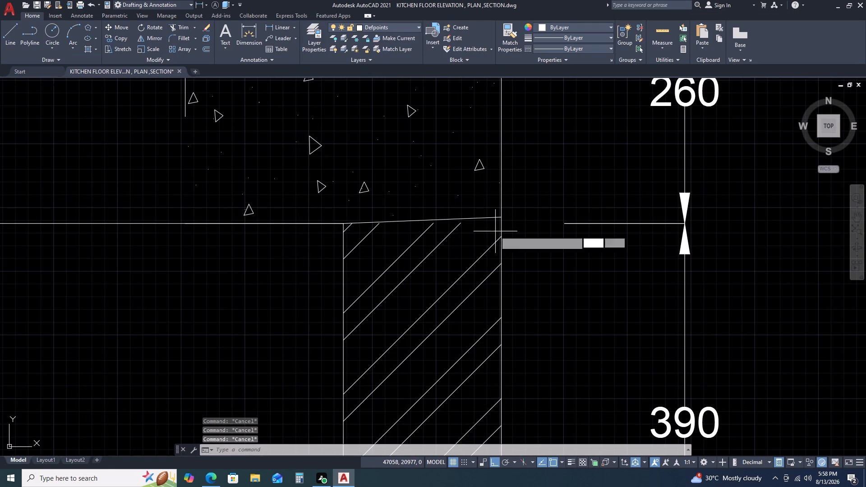
pyautogui.moveTo(489, 224); pyautogui.dragTo(490, 226)
pyautogui.click(478, 203)
pyautogui.click(499, 218)
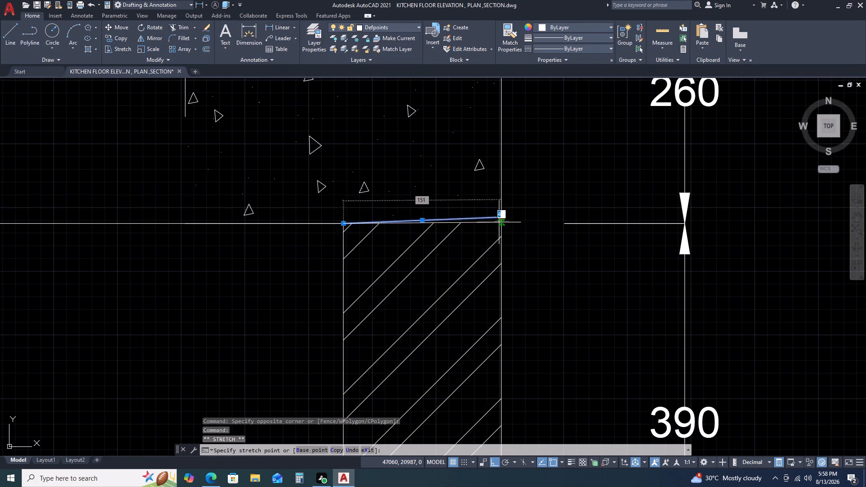
pyautogui.click(498, 223)
pyautogui.press('Escape')
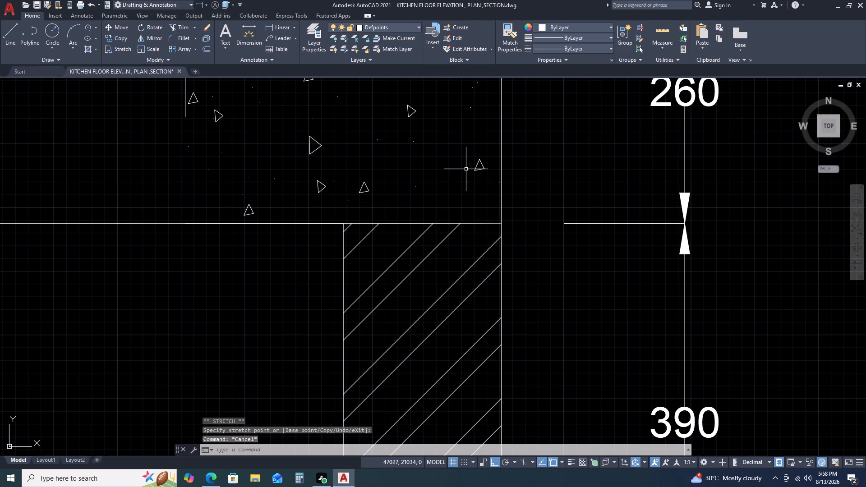
# Lower the concrete hatch's bottom outer corner to the outer end of the beam's bottom line.
pyautogui.click(466, 169)
pyautogui.doubleClick(414, 152)
pyautogui.scroll(1, 493, 209)
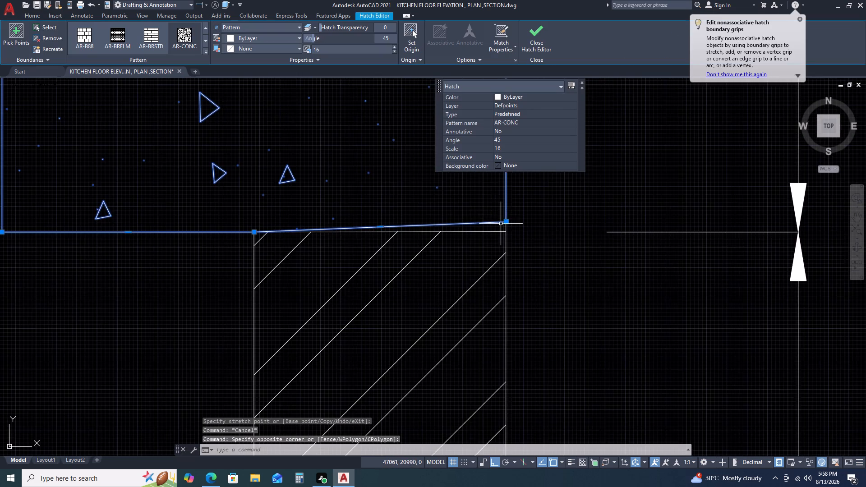
pyautogui.scroll(3, 501, 225)
pyautogui.click(517, 213)
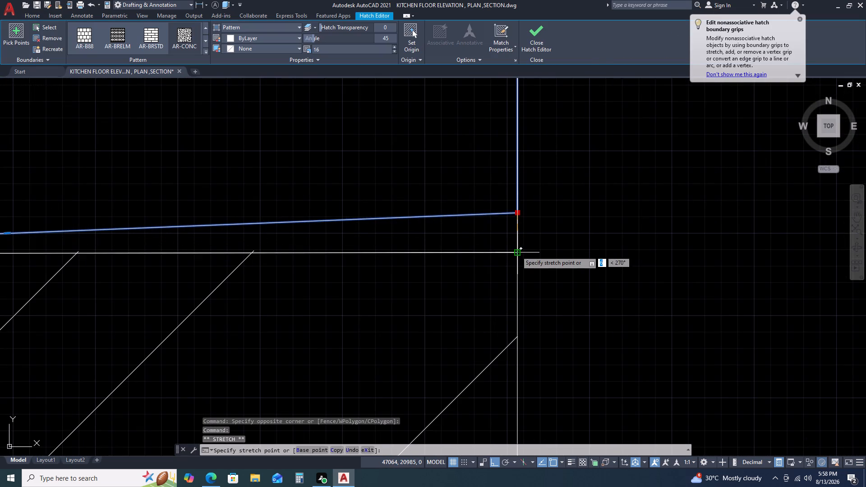
pyautogui.click(516, 251)
pyautogui.press('Escape')
# Lower the wall hatch's upper outer corner to the outer end of the beam's bottom line.
pyautogui.scroll(-4, 507, 210)
pyautogui.click(453, 241)
pyautogui.click(433, 242)
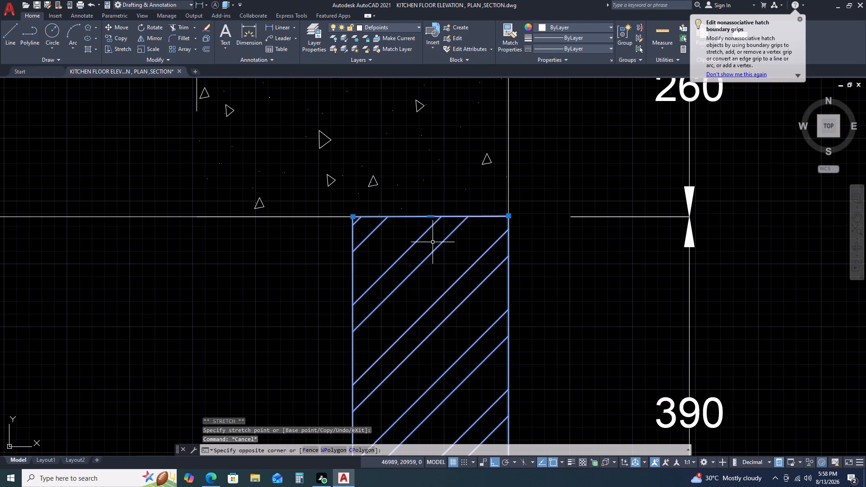
pyautogui.scroll(4, 437, 205)
pyautogui.moveTo(591, 260); pyautogui.dragTo(368, 299, button='middle')
pyautogui.scroll(-3, 332, 290)
pyautogui.scroll(2, 401, 296)
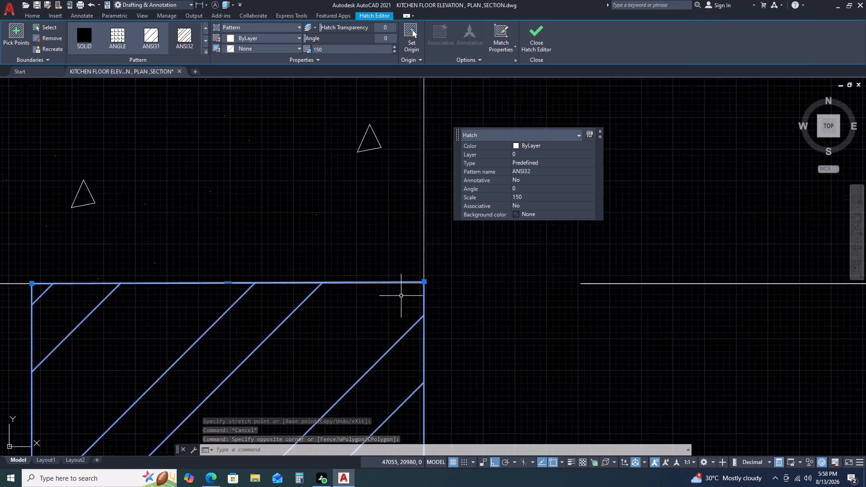
pyautogui.scroll(1, 401, 296)
pyautogui.scroll(4, 443, 266)
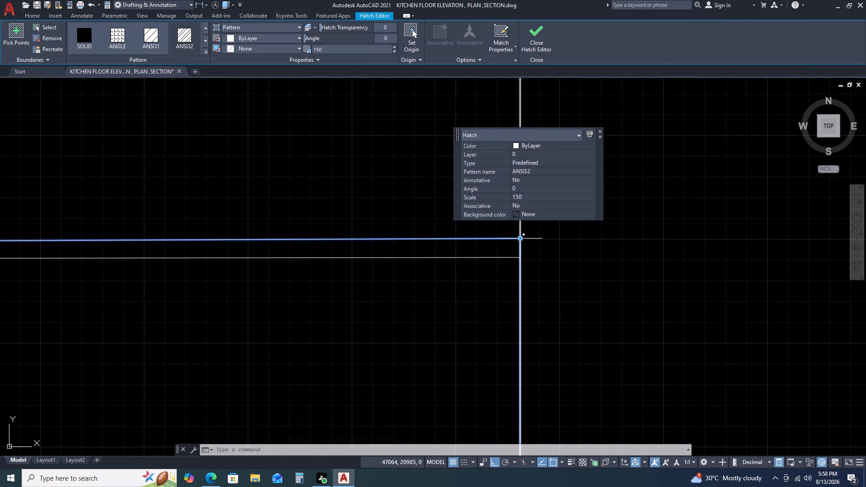
pyautogui.click(521, 237)
pyautogui.click(518, 258)
pyautogui.press('Escape')
# Extend the beam box's inner vertical line down to the beam's bottom edge, making it 260 long.
pyautogui.scroll(-5, 516, 260)
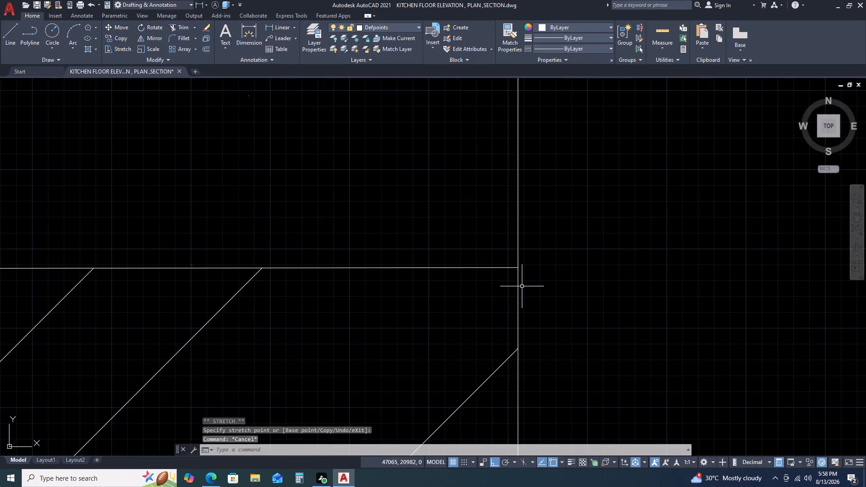
pyautogui.scroll(-2, 522, 286)
pyautogui.scroll(-4, 482, 276)
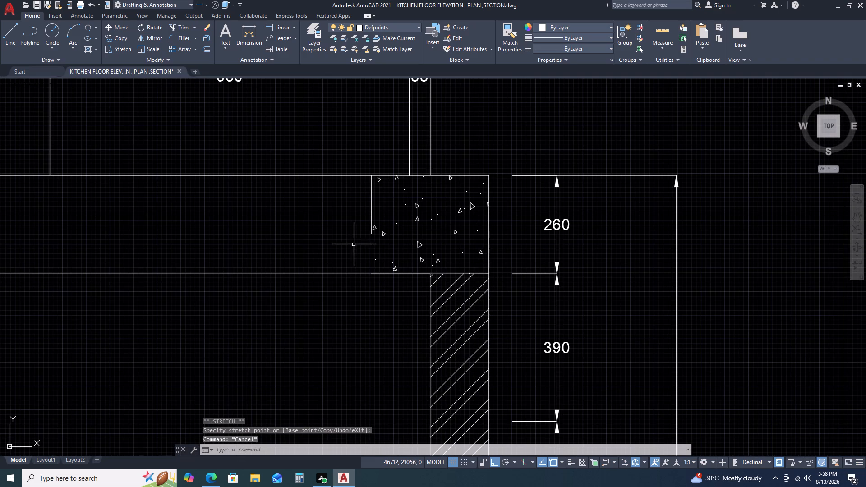
pyautogui.scroll(2, 370, 225)
pyautogui.click(370, 225)
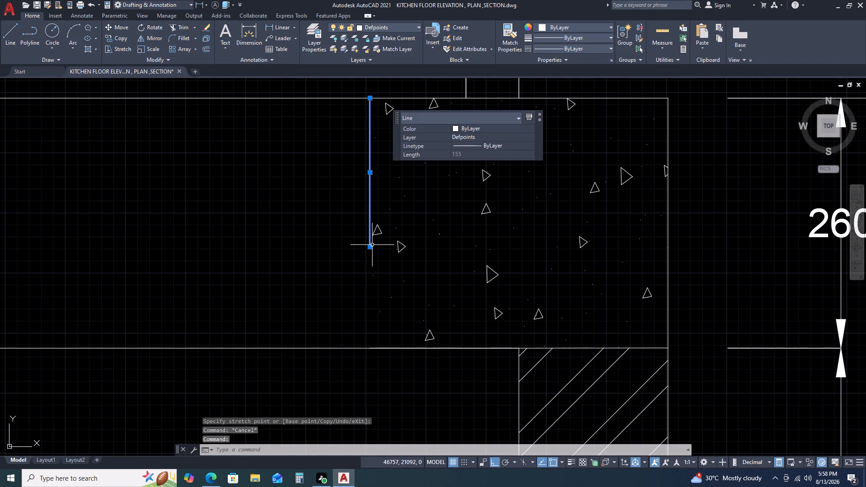
pyautogui.click(368, 247)
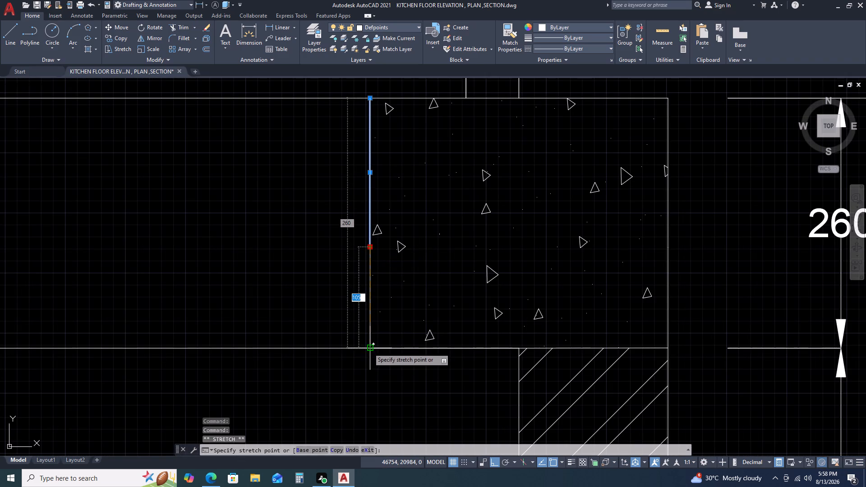
pyautogui.click(369, 348)
pyautogui.press('Escape')
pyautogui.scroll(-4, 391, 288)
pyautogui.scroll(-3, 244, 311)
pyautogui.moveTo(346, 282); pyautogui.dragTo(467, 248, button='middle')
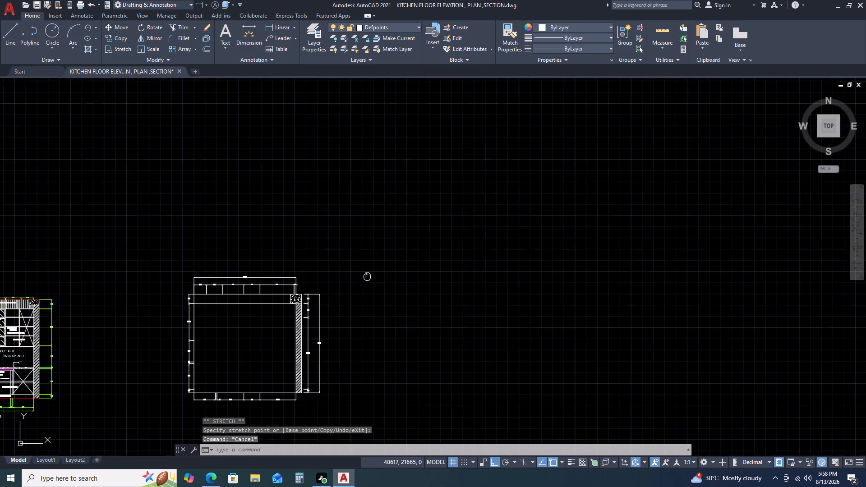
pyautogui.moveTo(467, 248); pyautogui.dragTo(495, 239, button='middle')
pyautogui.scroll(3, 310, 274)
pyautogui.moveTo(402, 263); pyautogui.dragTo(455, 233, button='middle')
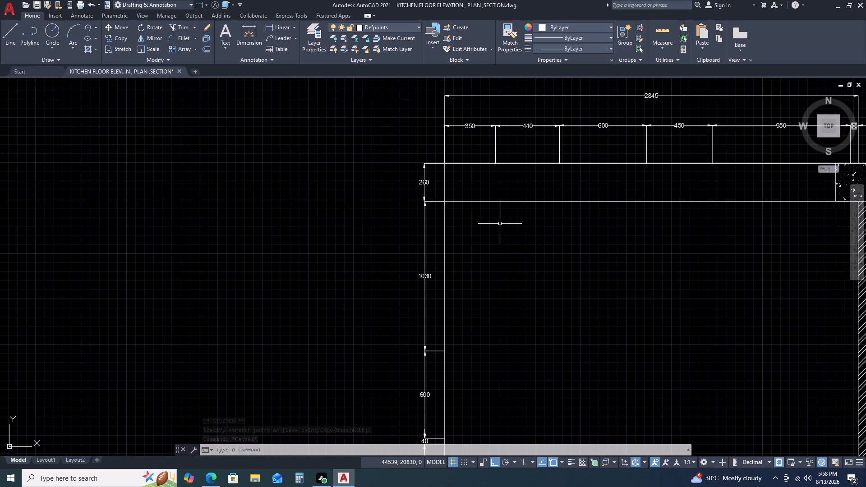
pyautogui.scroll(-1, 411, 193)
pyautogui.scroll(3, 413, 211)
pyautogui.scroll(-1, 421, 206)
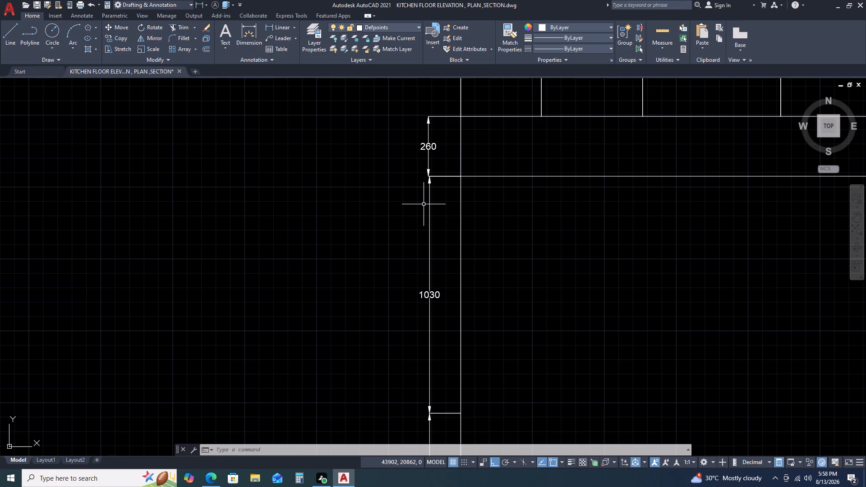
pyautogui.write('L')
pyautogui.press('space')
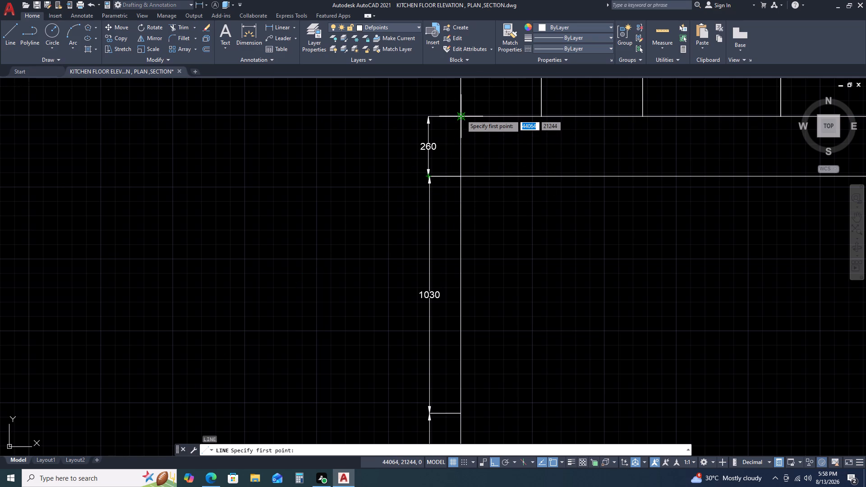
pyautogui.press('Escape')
# Offset the new elevation's left vertical outline 155 outward.
pyautogui.click(468, 210)
pyautogui.click(452, 221)
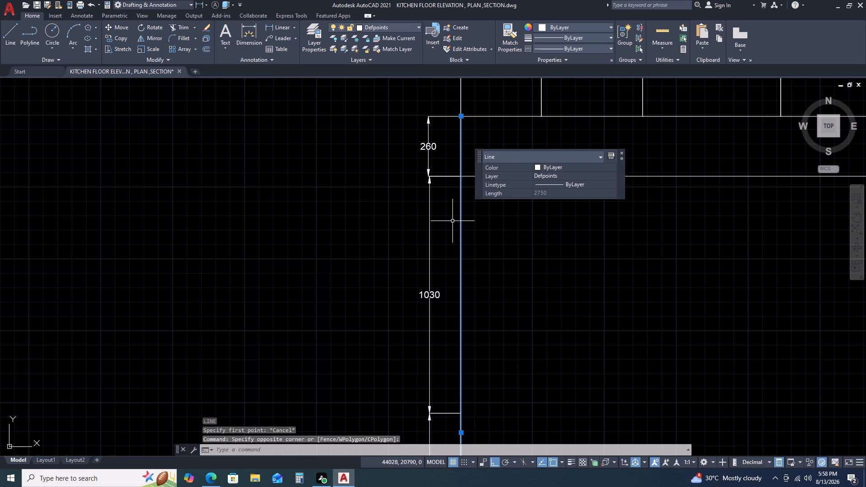
pyautogui.write('O 1')
pyautogui.write('55')
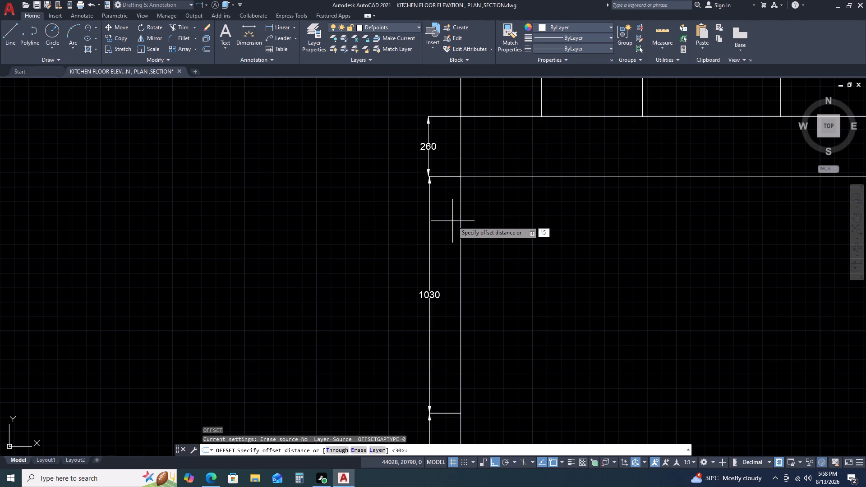
pyautogui.press('space')
pyautogui.click(423, 225)
pyautogui.press('Escape')
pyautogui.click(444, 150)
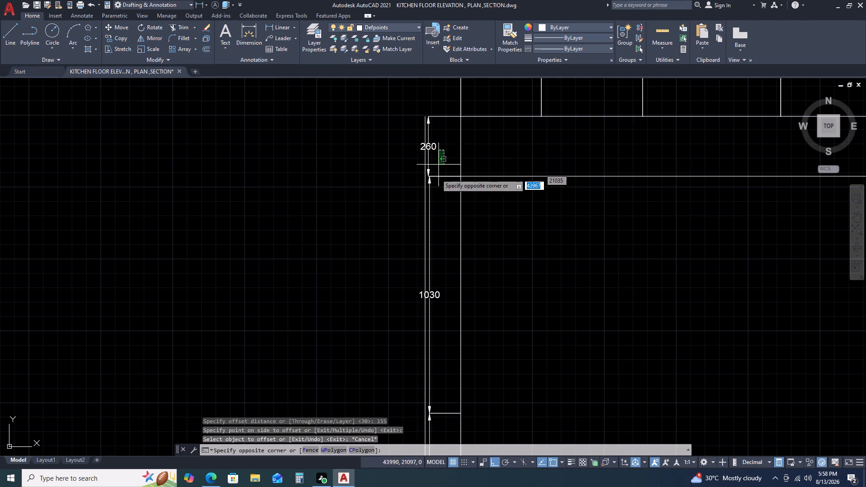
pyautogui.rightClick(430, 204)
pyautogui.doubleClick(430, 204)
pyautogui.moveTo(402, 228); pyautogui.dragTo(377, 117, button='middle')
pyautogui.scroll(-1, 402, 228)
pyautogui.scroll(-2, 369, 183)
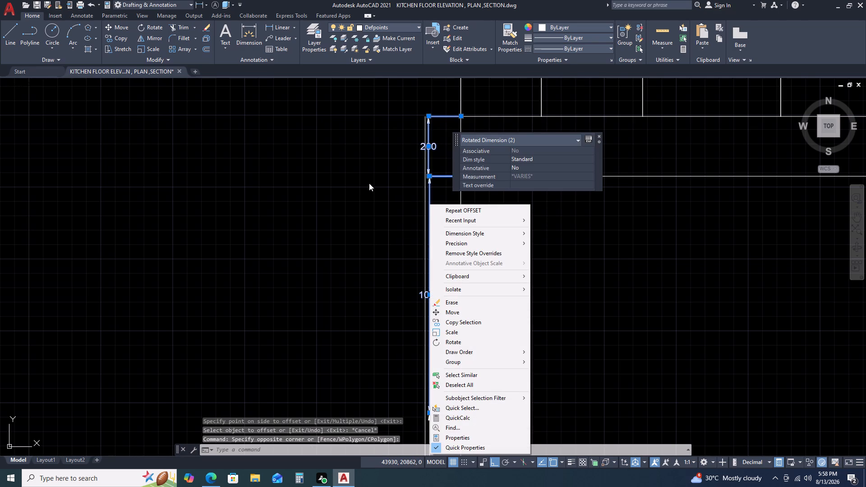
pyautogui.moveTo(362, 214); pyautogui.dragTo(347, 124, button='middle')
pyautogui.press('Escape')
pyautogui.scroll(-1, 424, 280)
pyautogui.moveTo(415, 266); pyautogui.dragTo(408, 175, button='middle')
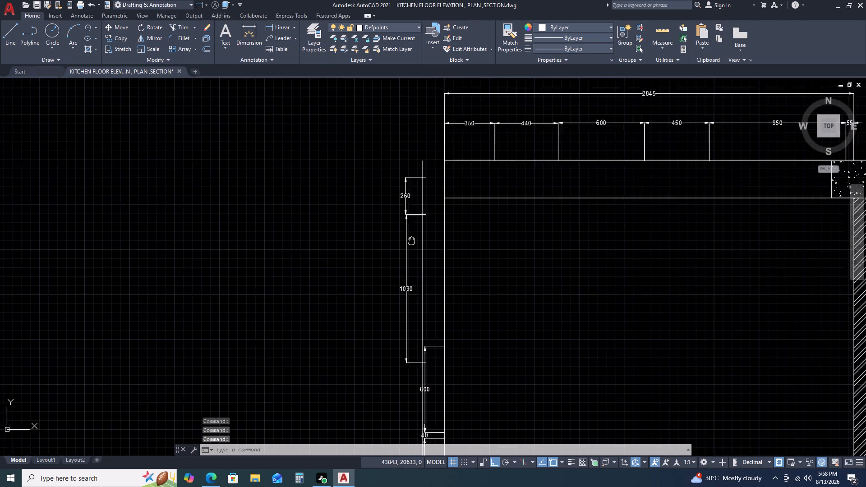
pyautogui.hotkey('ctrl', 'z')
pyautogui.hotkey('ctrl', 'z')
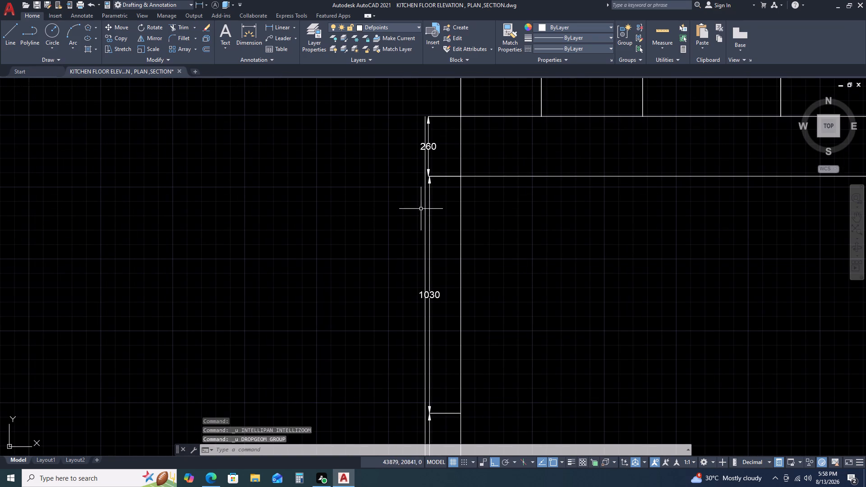
# Move the six left-side vertical dimensions outward, from the outline's bottom corner to the bottom end of the offset wall line.
pyautogui.click(448, 147)
pyautogui.click(437, 193)
pyautogui.scroll(-3, 412, 216)
pyautogui.scroll(-1, 403, 283)
pyautogui.scroll(2, 413, 315)
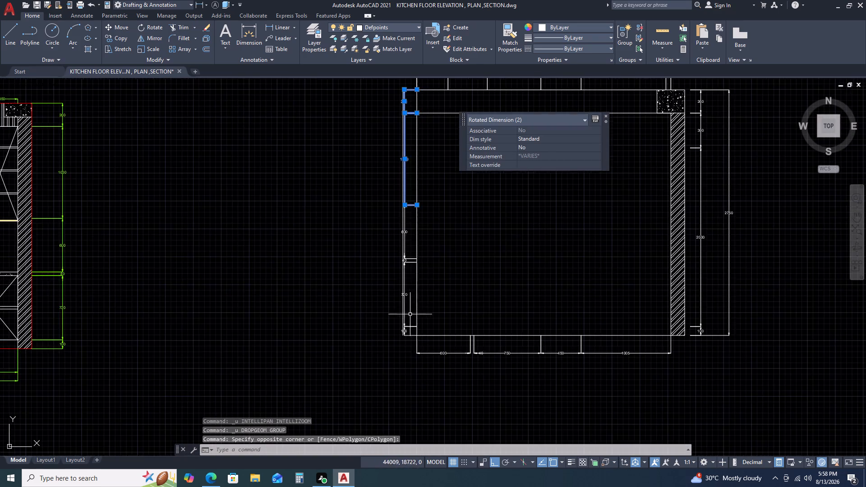
pyautogui.scroll(3, 408, 306)
pyautogui.moveTo(409, 197); pyautogui.dragTo(408, 186)
pyautogui.click(392, 96)
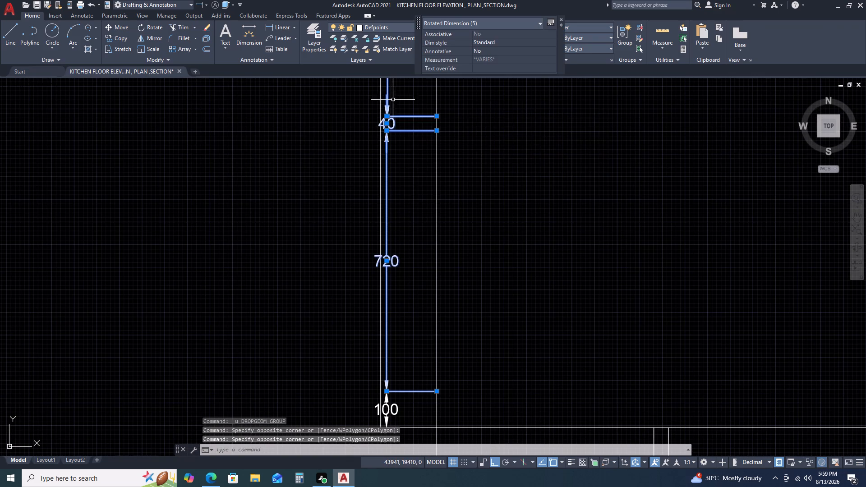
pyautogui.moveTo(416, 360); pyautogui.dragTo(416, 264, button='middle')
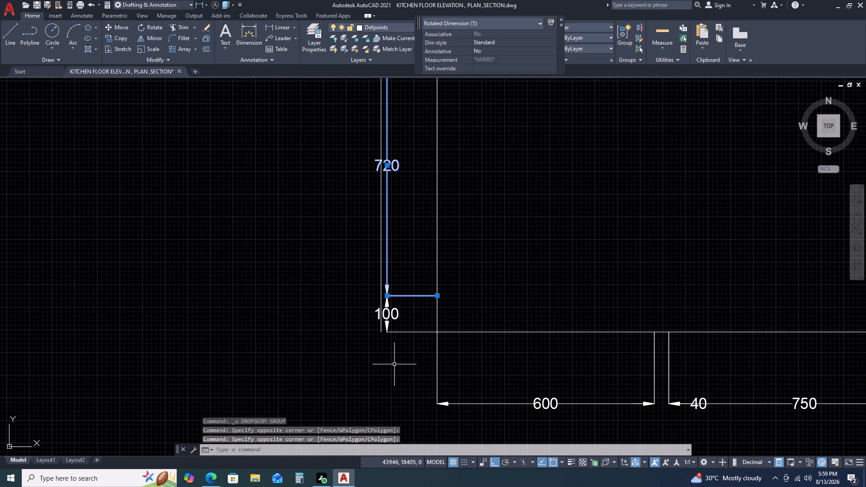
pyautogui.scroll(2, 396, 333)
pyautogui.click(387, 288)
pyautogui.click(374, 271)
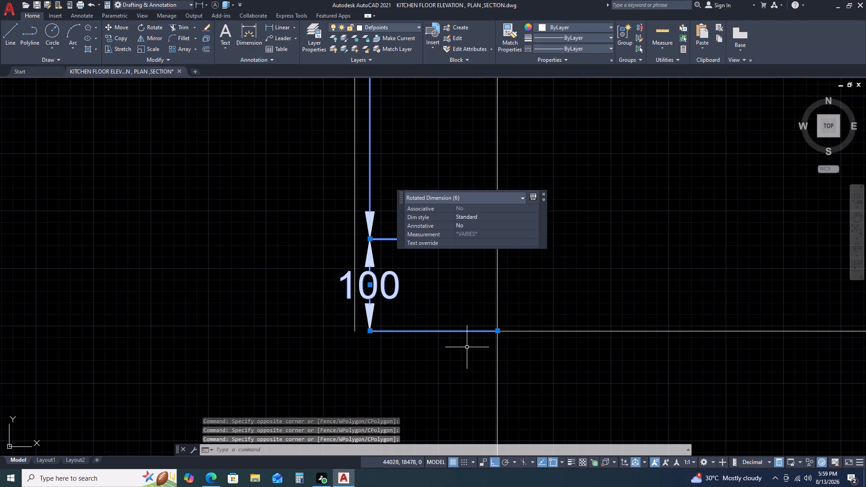
pyautogui.press('m')
pyautogui.press('space')
pyautogui.click(499, 332)
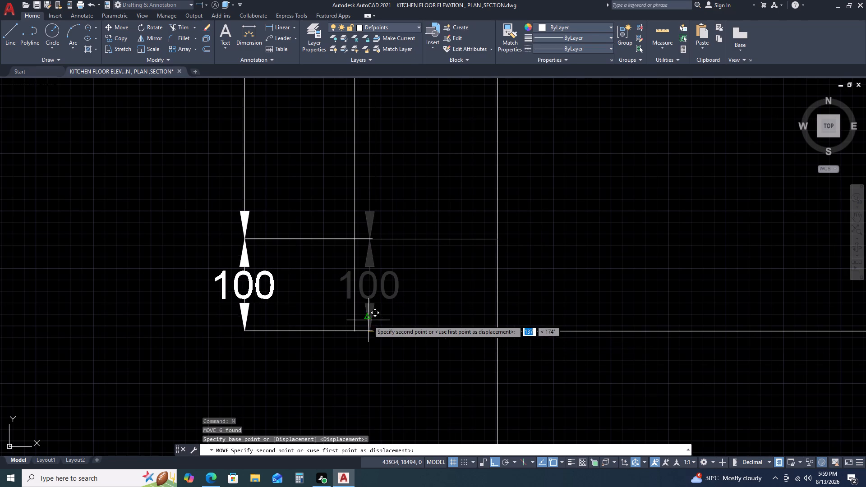
pyautogui.click(352, 330)
pyautogui.scroll(-2, 461, 326)
pyautogui.press('Escape')
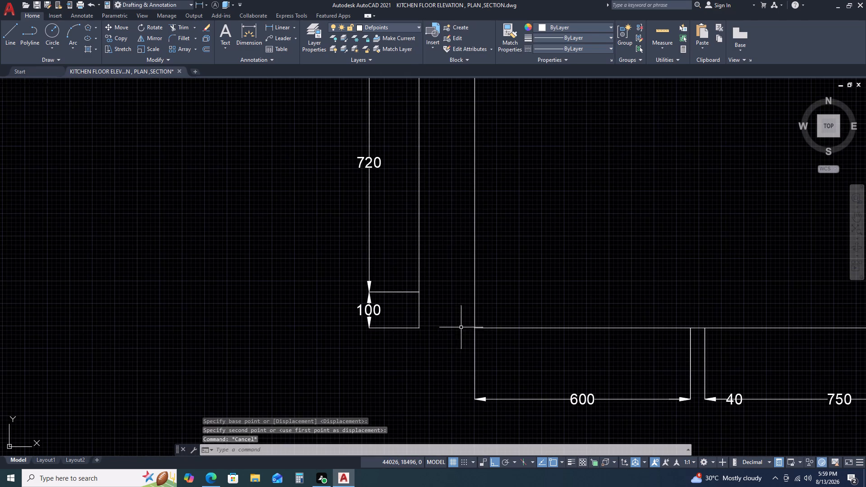
# Extend the new elevation's bottom and top lines out to the offset left wall line.
pyautogui.press('e')
pyautogui.write('X')
pyautogui.press('space')
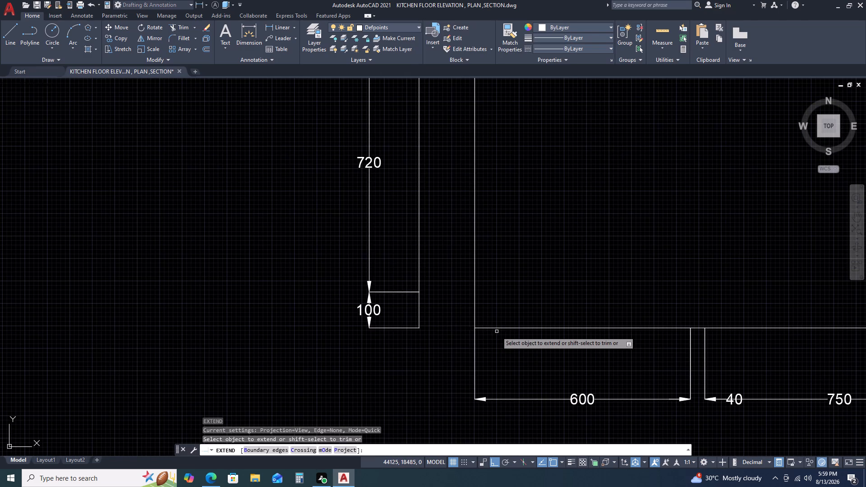
pyautogui.click(494, 326)
pyautogui.click(488, 312)
pyautogui.click(499, 333)
pyautogui.click(496, 323)
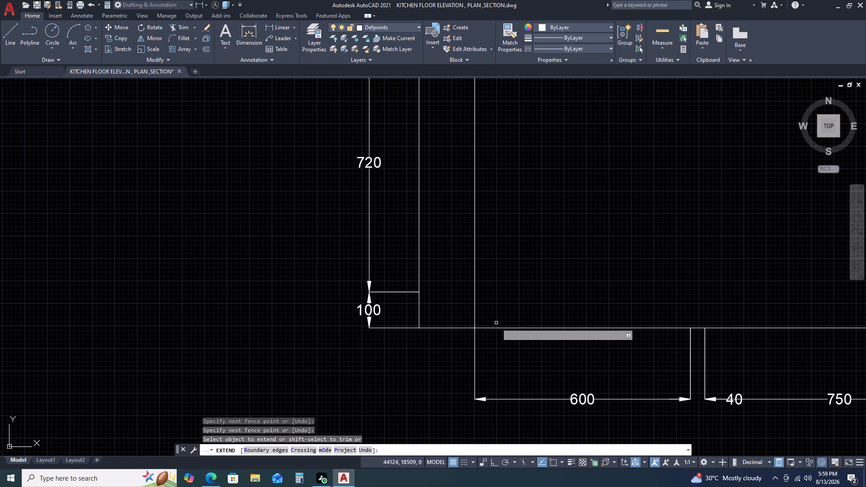
pyautogui.scroll(-3, 495, 323)
pyautogui.scroll(-2, 512, 230)
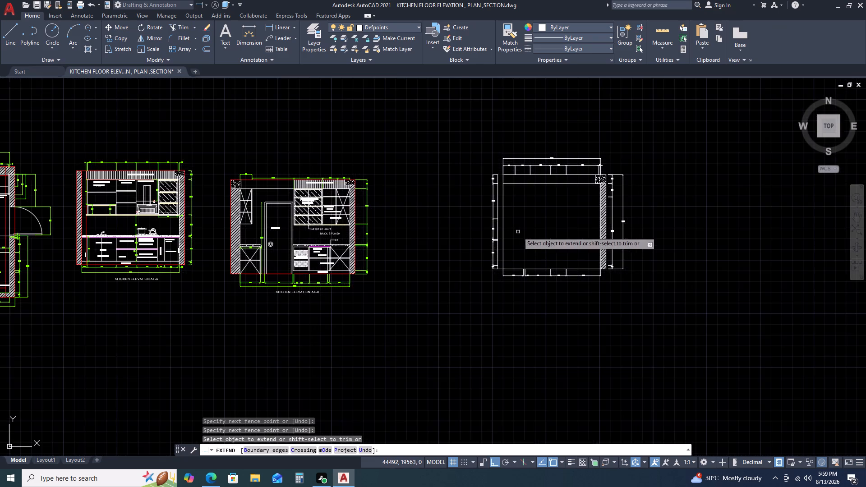
pyautogui.moveTo(518, 232); pyautogui.dragTo(520, 310, button='middle')
pyautogui.scroll(2, 519, 252)
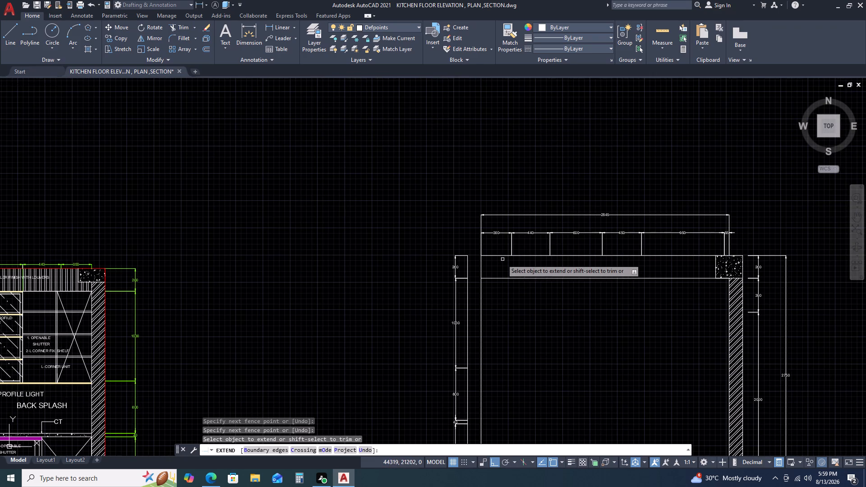
pyautogui.click(497, 255)
pyautogui.press('Escape')
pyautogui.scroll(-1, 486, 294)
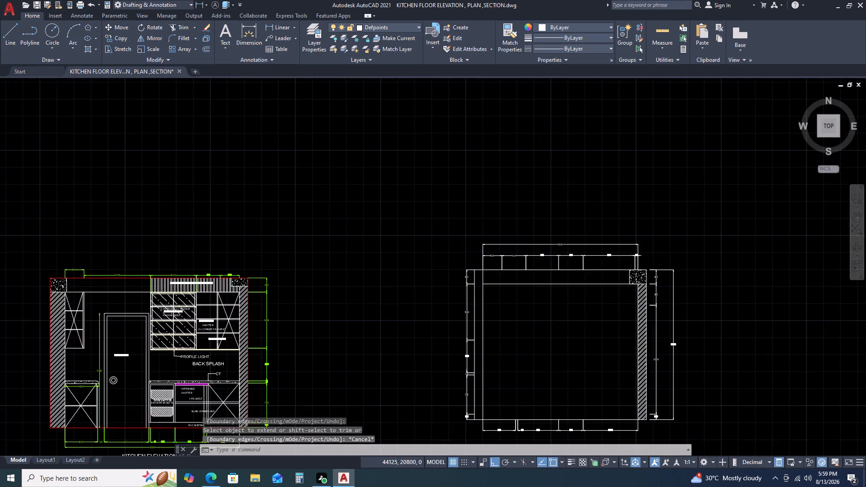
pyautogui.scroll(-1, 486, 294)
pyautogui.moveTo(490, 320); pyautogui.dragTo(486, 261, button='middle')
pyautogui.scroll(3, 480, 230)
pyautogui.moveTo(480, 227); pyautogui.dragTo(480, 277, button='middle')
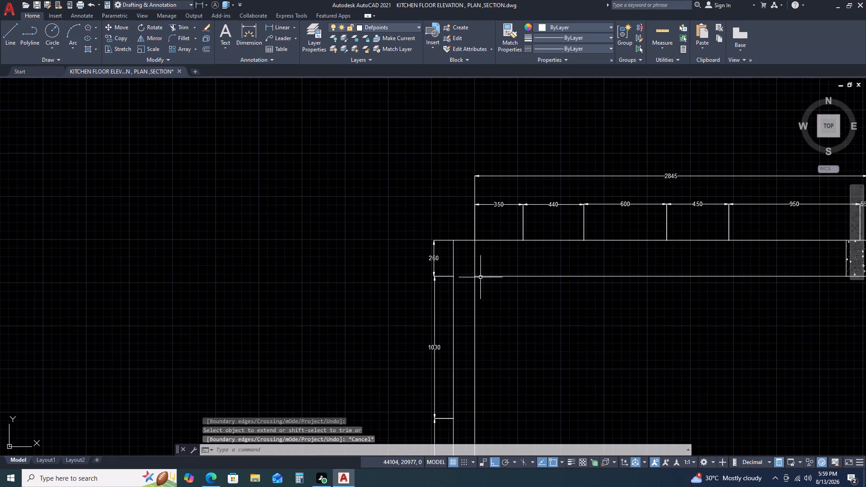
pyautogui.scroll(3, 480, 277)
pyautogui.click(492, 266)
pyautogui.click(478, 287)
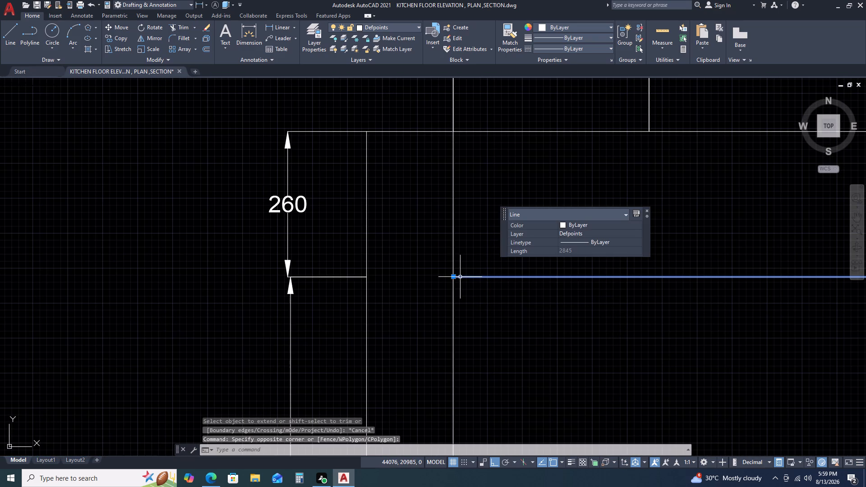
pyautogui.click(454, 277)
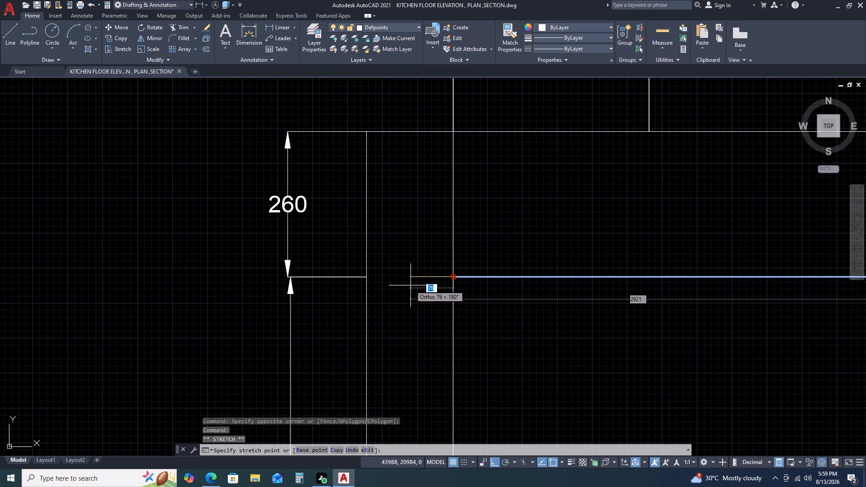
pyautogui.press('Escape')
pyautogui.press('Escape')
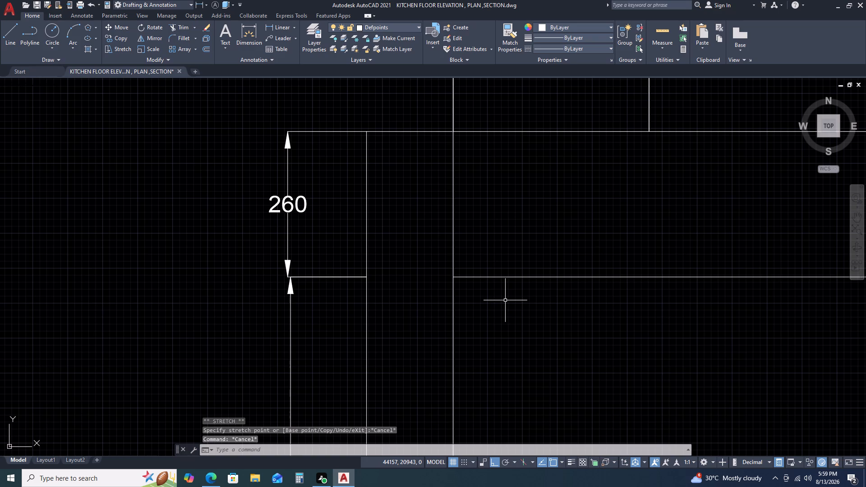
# Draw a beam box 155 deep and 310 wide from the outer top corner of the left wall.
pyautogui.press('l')
pyautogui.press('space')
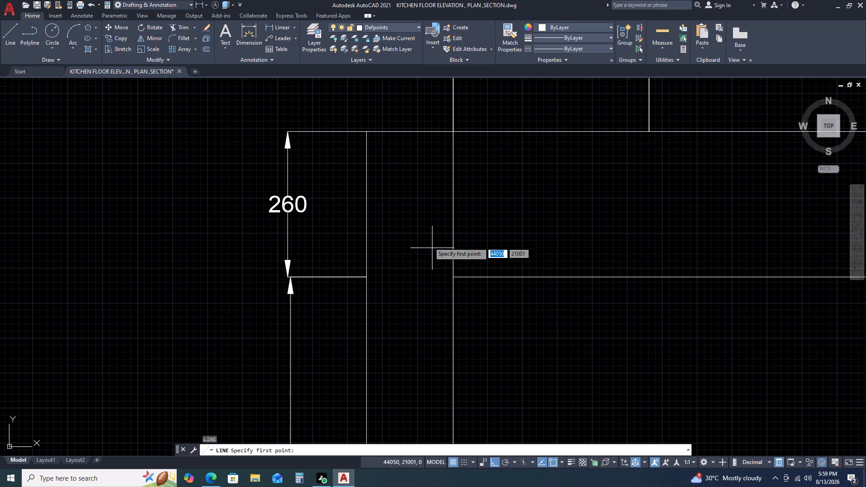
pyautogui.click(365, 131)
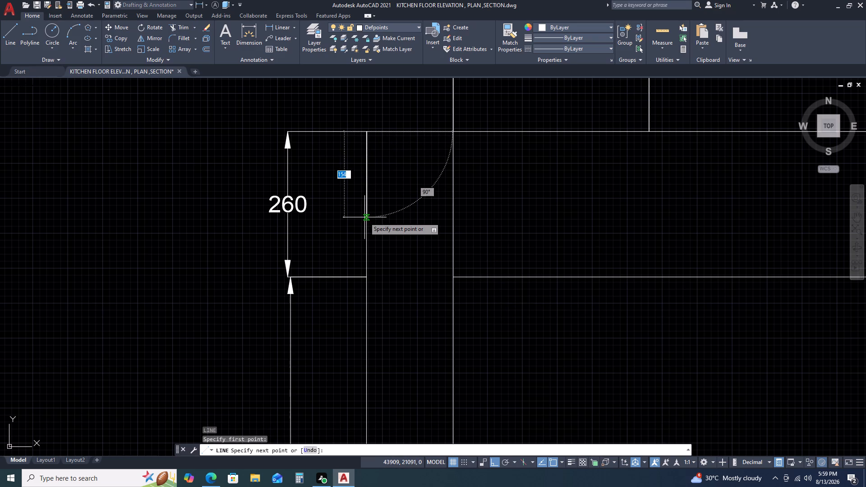
pyautogui.write('155')
pyautogui.press('space')
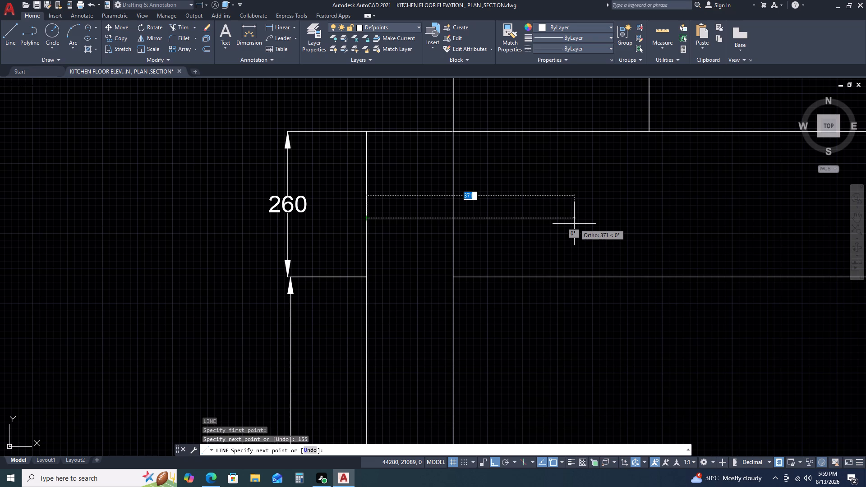
pyautogui.write('31')
pyautogui.write('0')
pyautogui.press('space')
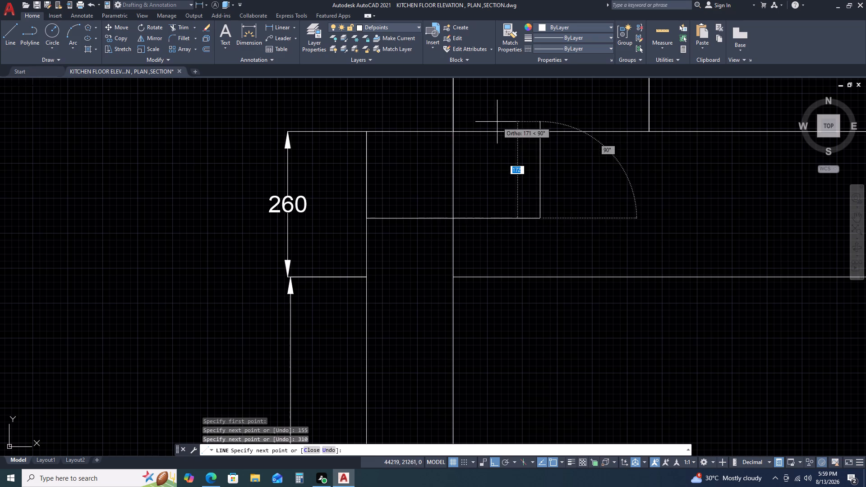
pyautogui.click(538, 132)
pyautogui.press('Escape')
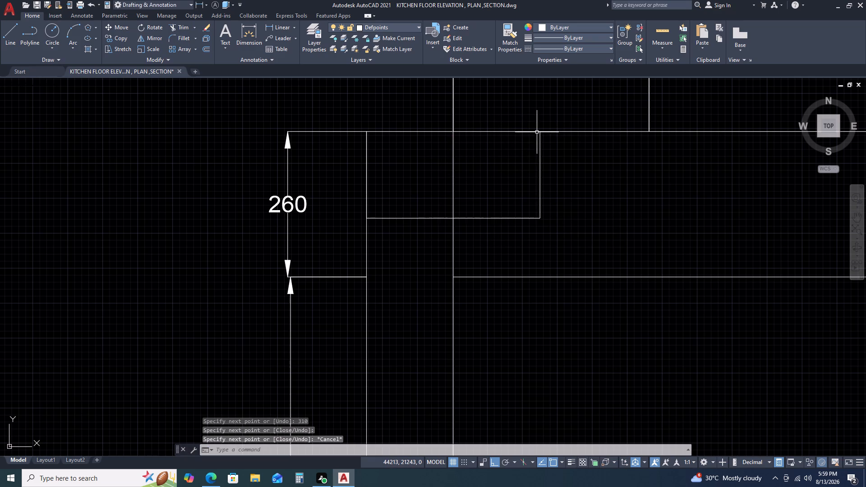
# Trim away the wall's inner vertical line inside the new left beam box.
pyautogui.write('TR')
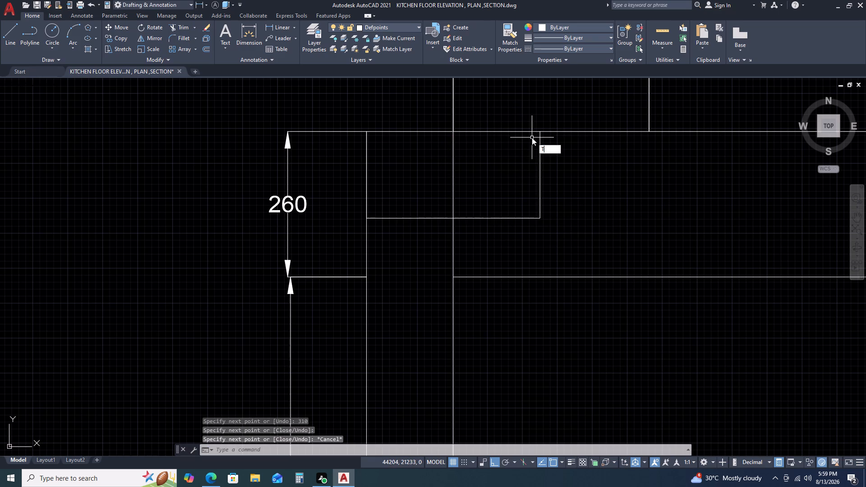
pyautogui.press('space')
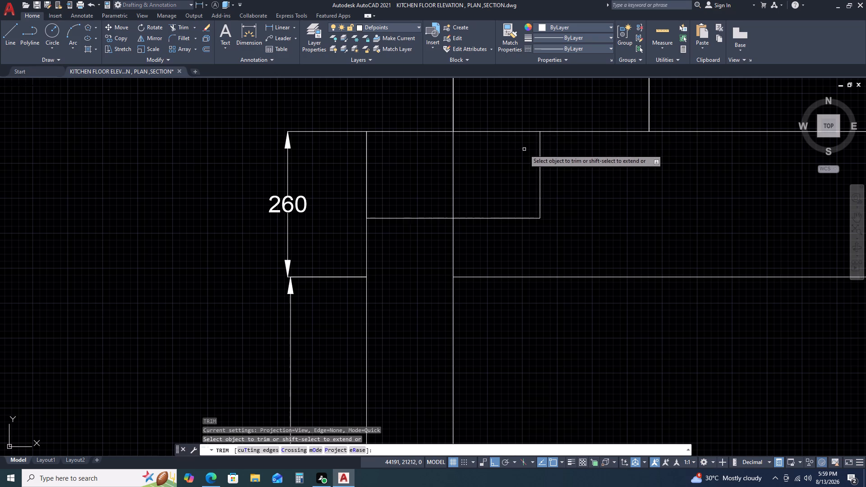
pyautogui.click(499, 157)
pyautogui.click(427, 176)
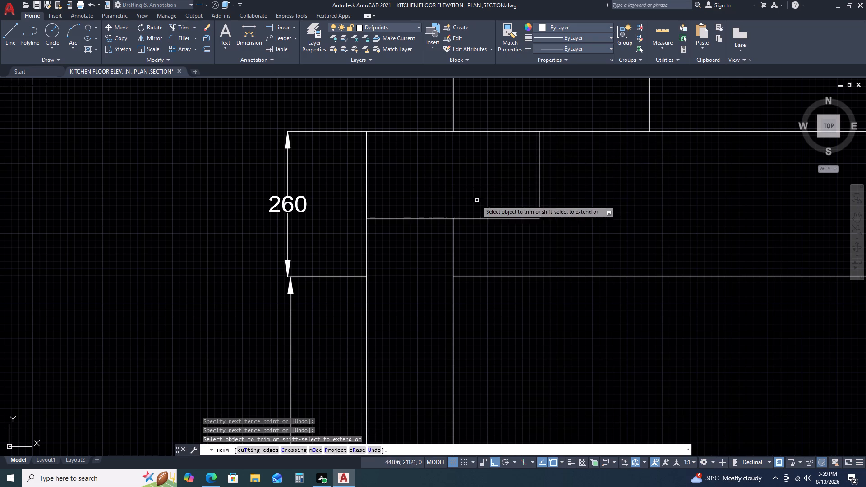
pyautogui.press('Escape')
# Hatch the left beam box and match its properties to the opposite beam's concrete hatch.
pyautogui.scroll(-3, 469, 214)
pyautogui.write('H')
pyautogui.press('space')
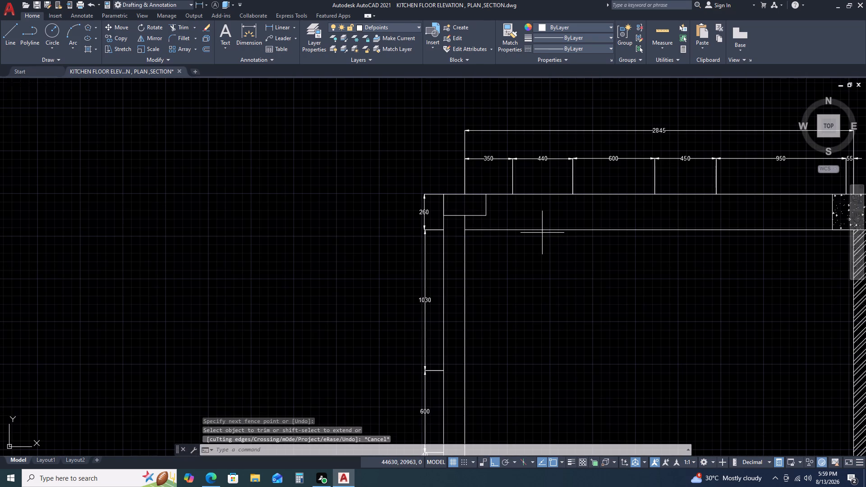
pyautogui.click(478, 206)
pyautogui.press('Escape')
pyautogui.write('MA')
pyautogui.press('space')
pyautogui.scroll(-3, 667, 235)
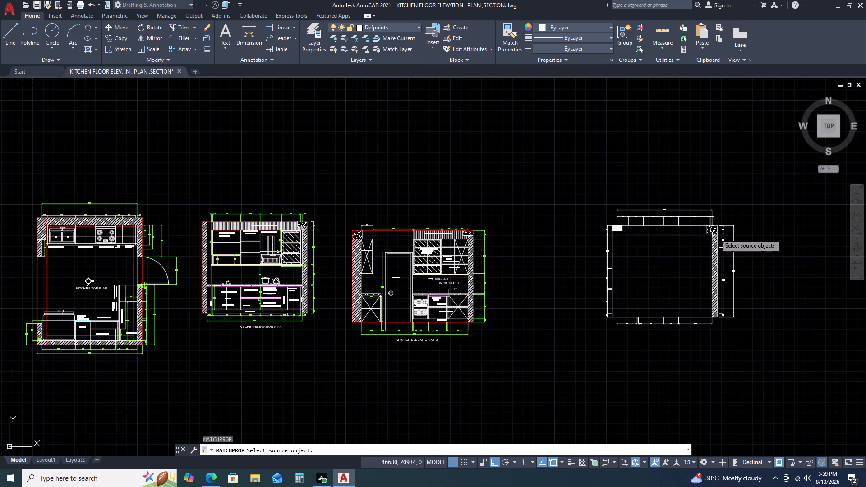
pyautogui.click(709, 227)
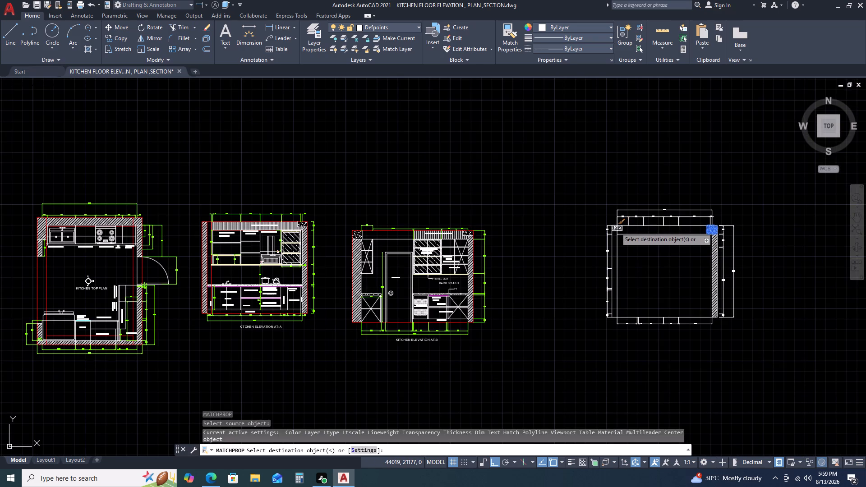
pyautogui.click(616, 228)
pyautogui.press('Escape')
# Hatch the left wall strip below the new beam box.
pyautogui.scroll(2, 631, 310)
pyautogui.moveTo(665, 302); pyautogui.dragTo(553, 265, button='middle')
pyautogui.scroll(-2, 539, 266)
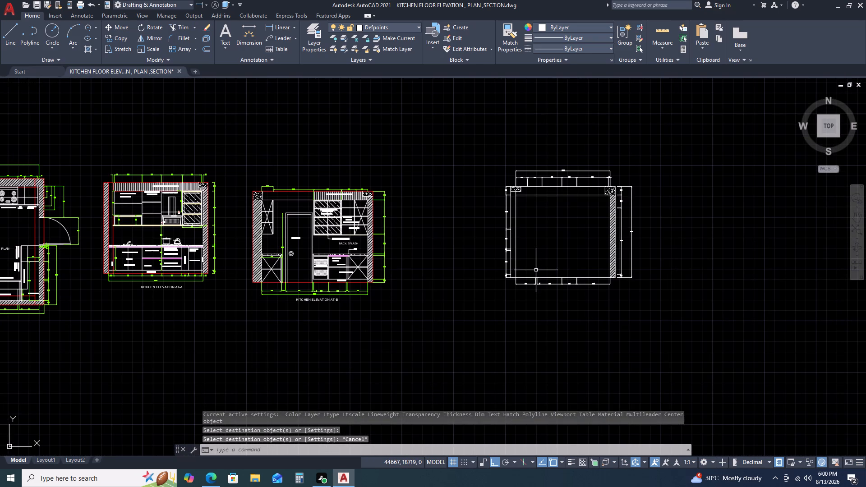
pyautogui.scroll(2, 598, 193)
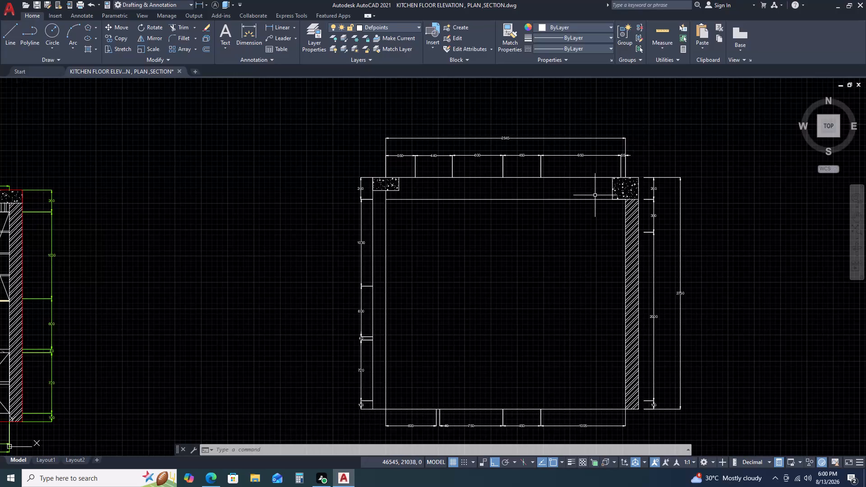
pyautogui.scroll(2, 373, 238)
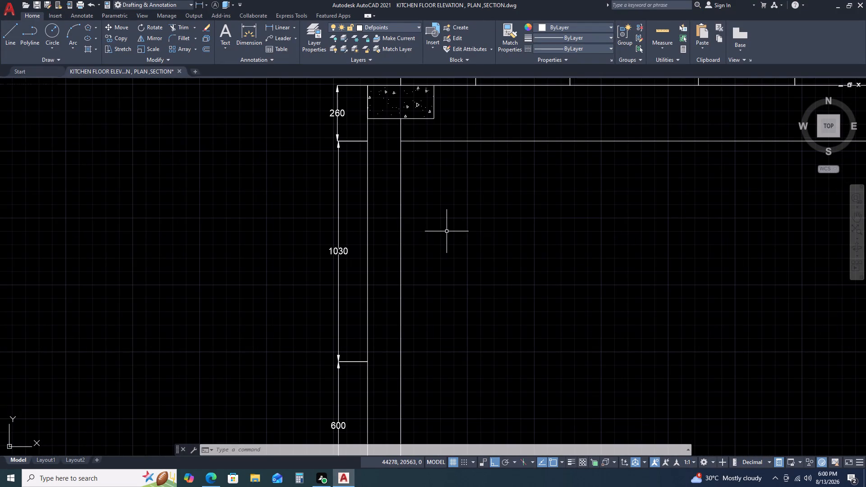
pyautogui.press('h')
pyautogui.press('space')
pyautogui.click(380, 228)
pyautogui.press('Escape')
# Match the new elevation's left wall hatch to the diagonal hatch of its opposite wall.
pyautogui.scroll(-1, 440, 228)
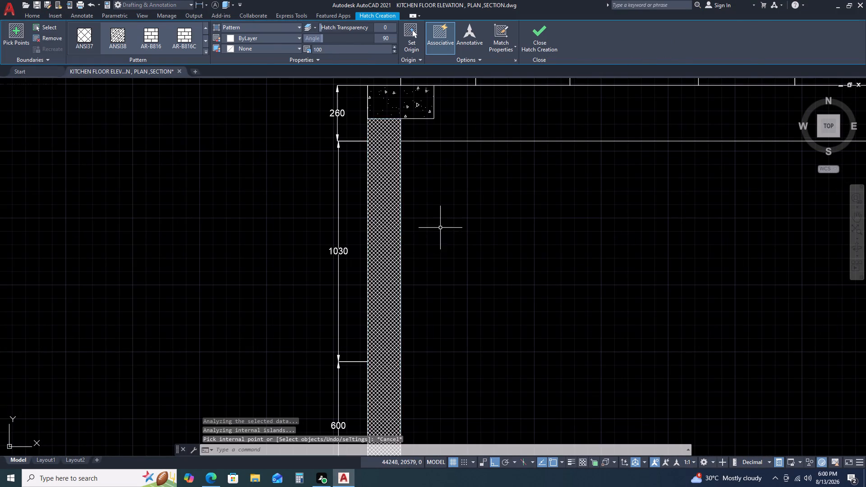
pyautogui.scroll(-3, 440, 228)
pyautogui.press('m')
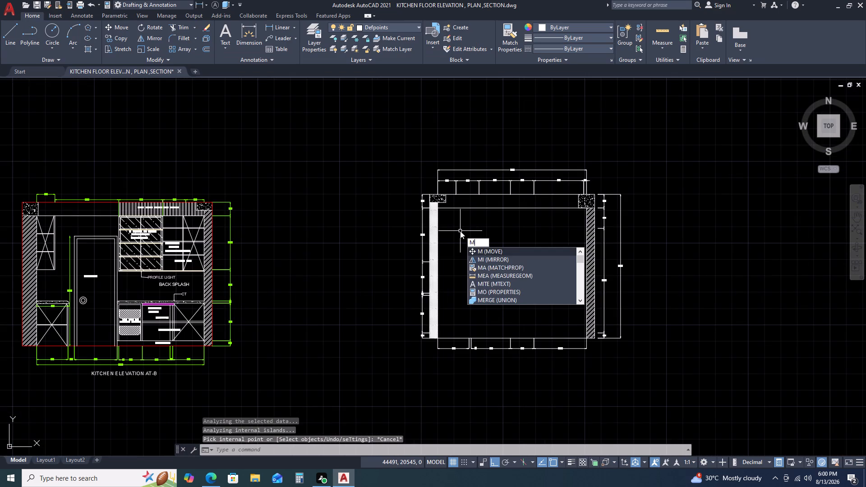
pyautogui.press('a')
pyautogui.press('space')
pyautogui.click(592, 241)
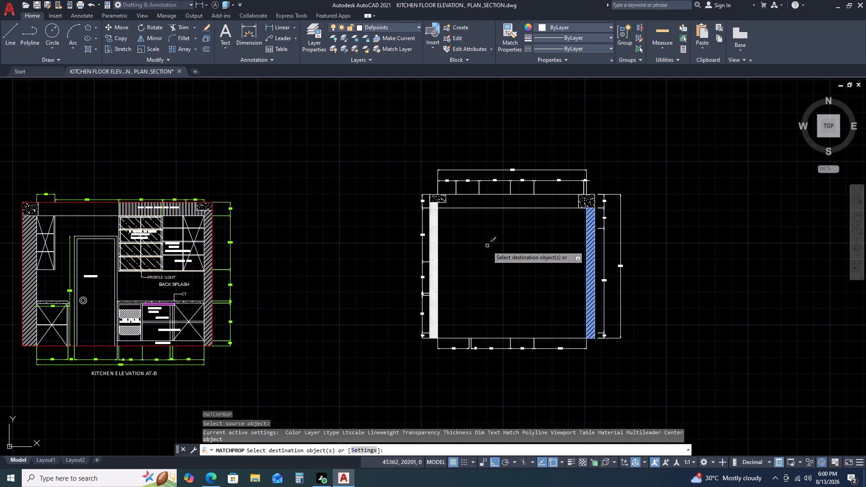
pyautogui.click(431, 242)
pyautogui.click(431, 241)
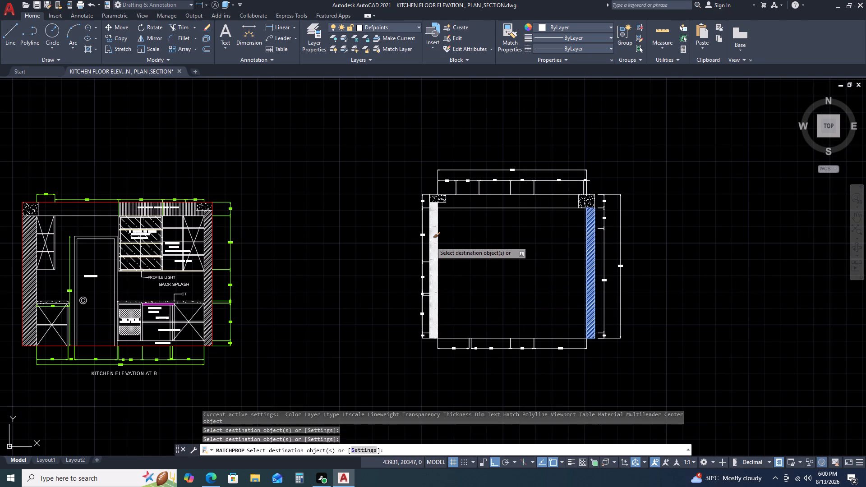
pyautogui.press('Escape')
pyautogui.write('MA')
pyautogui.press('space')
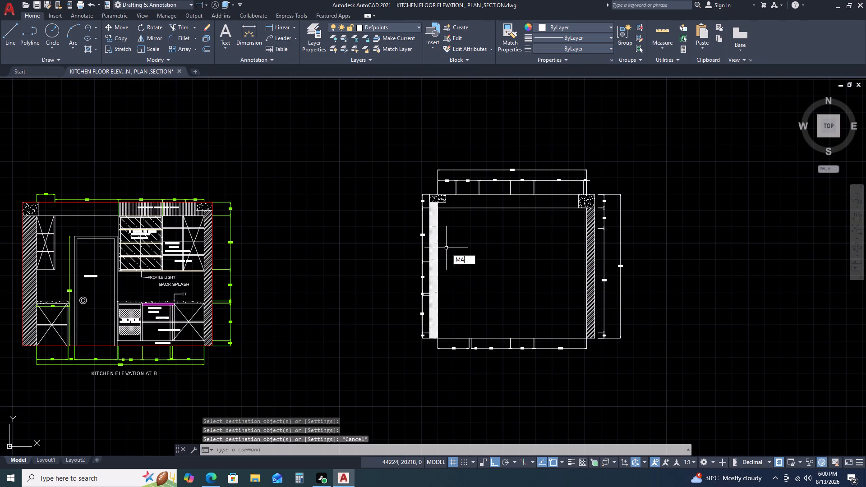
pyautogui.scroll(1, 590, 256)
pyautogui.click(590, 256)
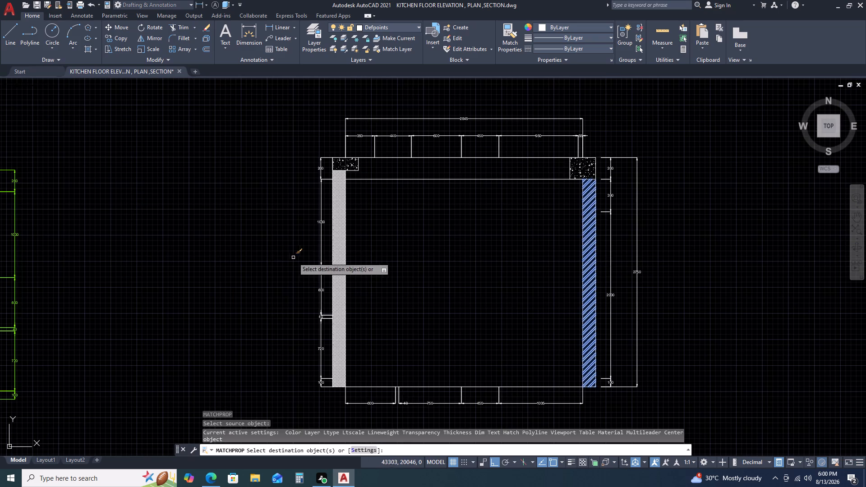
pyautogui.click(341, 254)
pyautogui.press('Escape')
# Copy the DUMMY FILLER FINISH WITH LOUVERS label from elevation AT-B into the new elevation's top band between the beams.
pyautogui.scroll(-1, 428, 250)
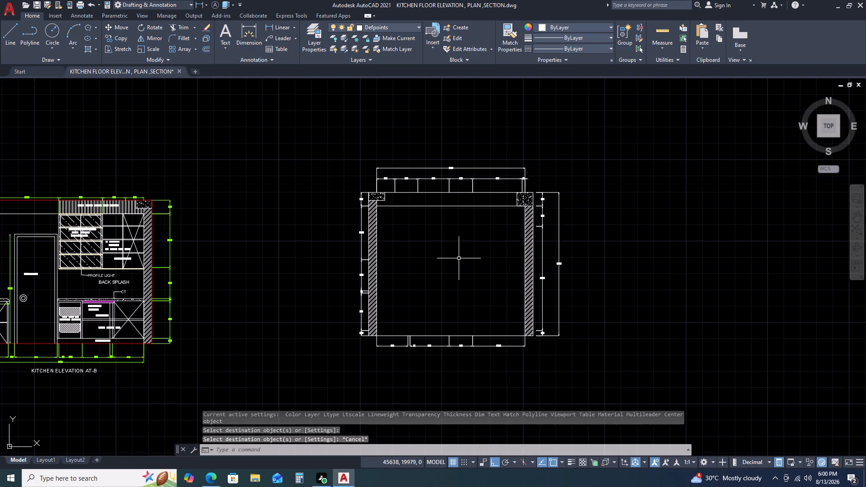
pyautogui.scroll(-1, 498, 240)
pyautogui.scroll(3, 257, 232)
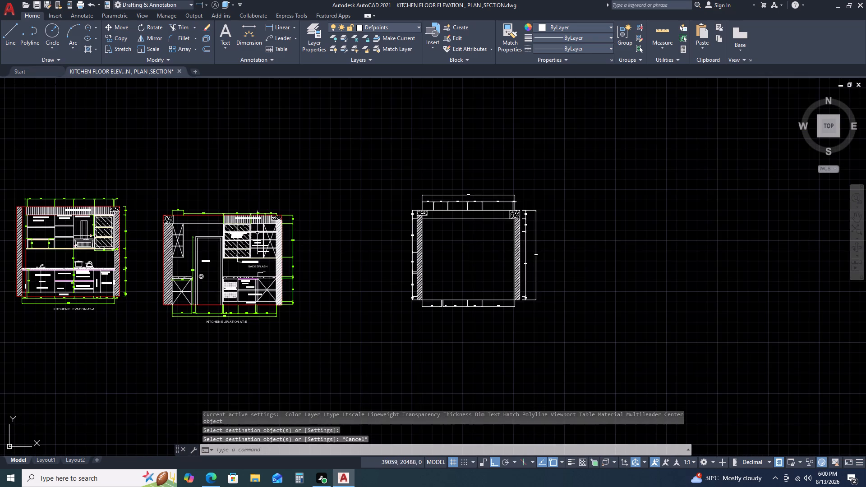
pyautogui.scroll(3, 250, 180)
pyautogui.click(267, 184)
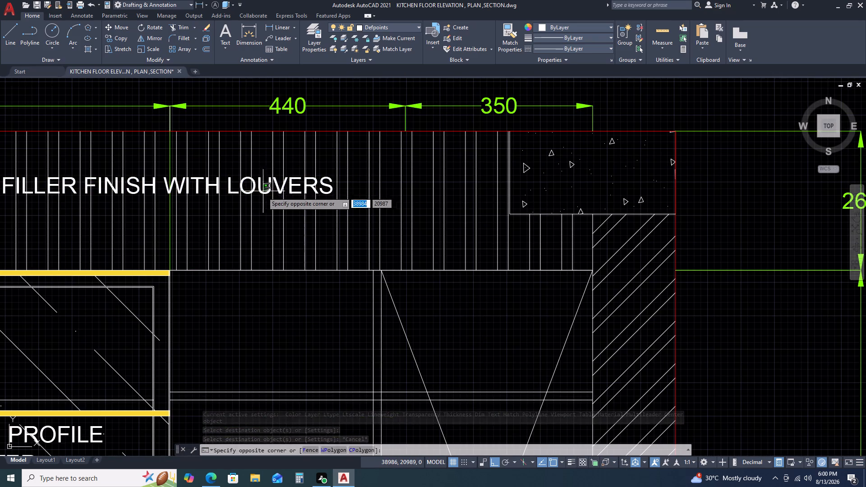
pyautogui.click(261, 194)
pyautogui.write('CO')
pyautogui.press('space')
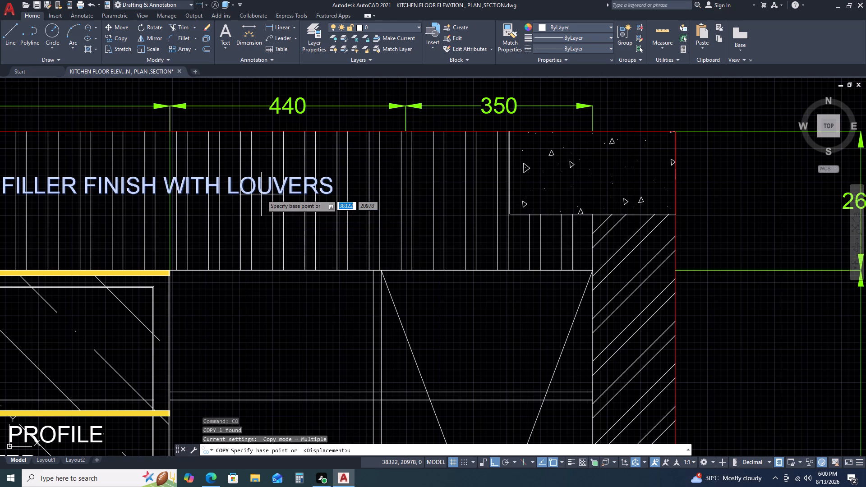
pyautogui.moveTo(253, 185); pyautogui.dragTo(259, 187)
pyautogui.scroll(-3, 525, 196)
pyautogui.moveTo(644, 200); pyautogui.dragTo(409, 212, button='middle')
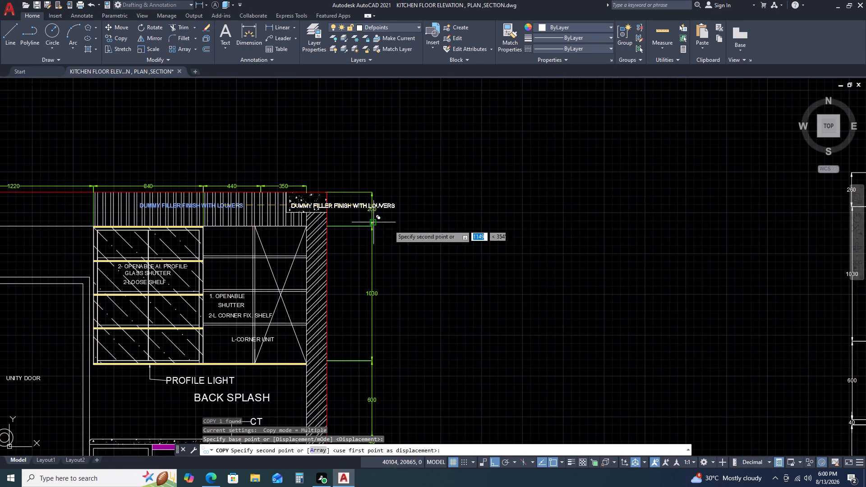
pyautogui.scroll(-4, 398, 225)
pyautogui.scroll(3, 539, 226)
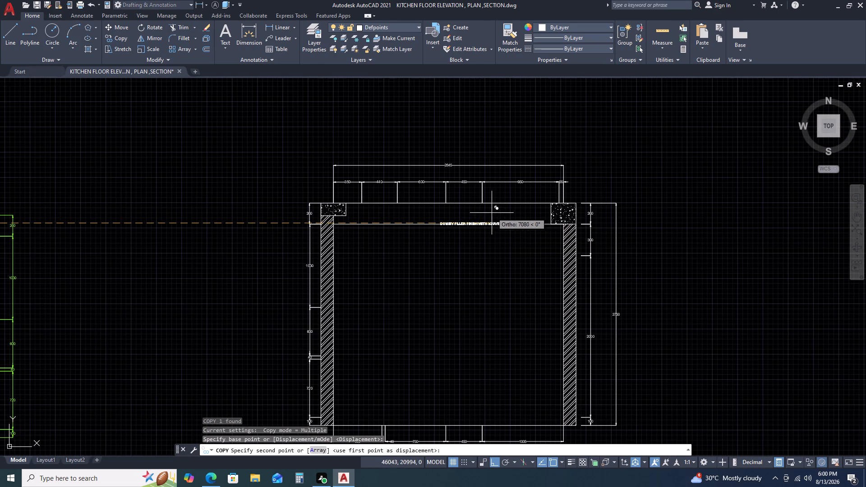
pyautogui.press('F8')
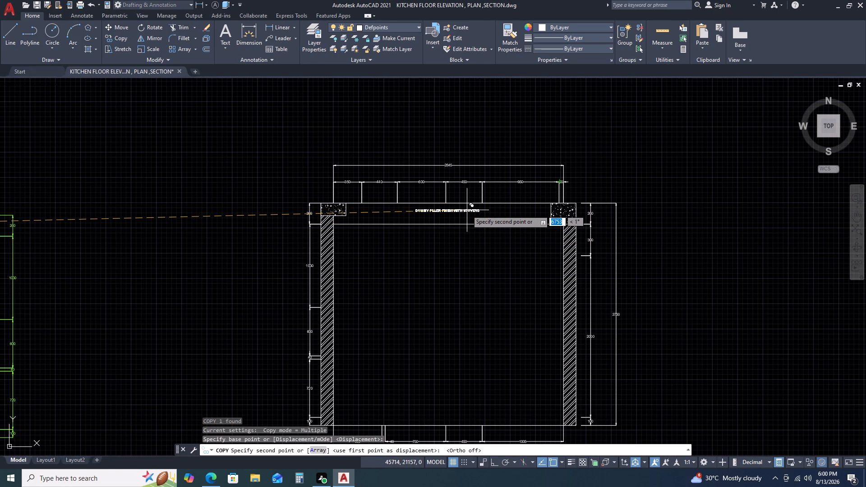
pyautogui.click(467, 210)
pyautogui.press('Escape')
# Hatch the new elevation's top filler band between the two beams, around its label.
pyautogui.scroll(-3, 470, 220)
pyautogui.moveTo(497, 222); pyautogui.dragTo(513, 208, button='middle')
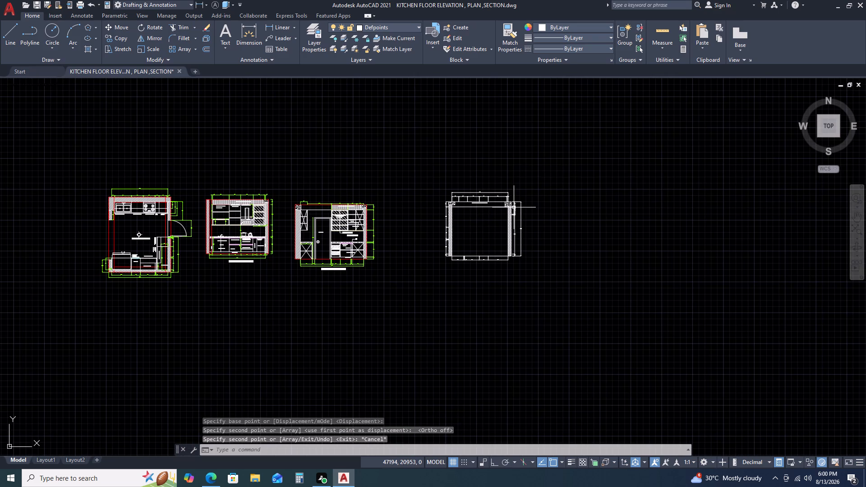
pyautogui.press('h')
pyautogui.press('space')
pyautogui.scroll(3, 494, 209)
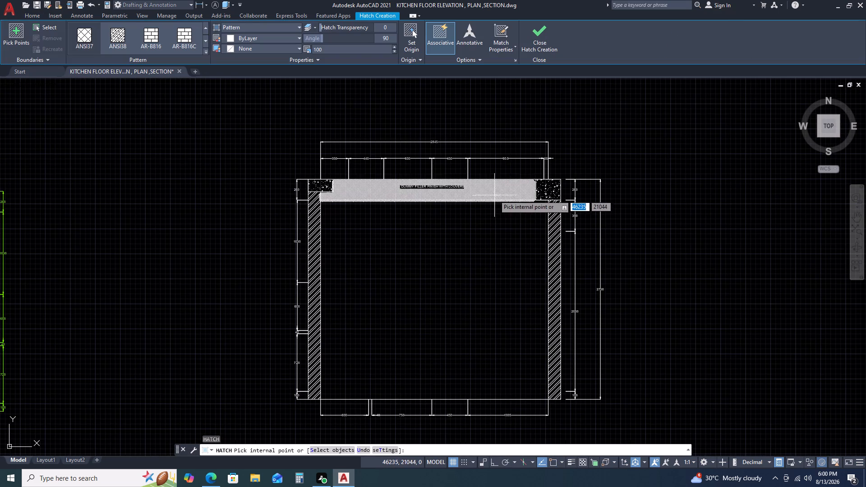
pyautogui.click(495, 195)
pyautogui.press('Escape')
# Match the new filler band's hatch to the vertical louver hatch of elevation AT-B.
pyautogui.moveTo(295, 226); pyautogui.dragTo(466, 216, button='middle')
pyautogui.moveTo(483, 213); pyautogui.dragTo(565, 207, button='middle')
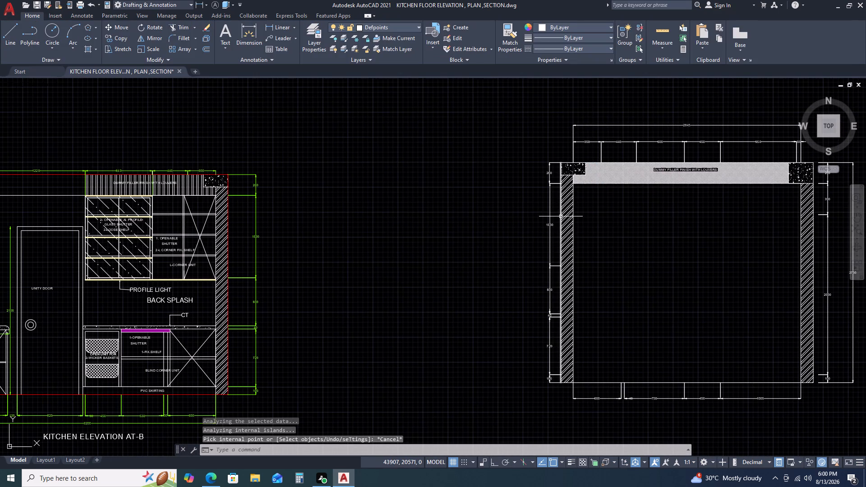
pyautogui.press('m')
pyautogui.press('a')
pyautogui.press('space')
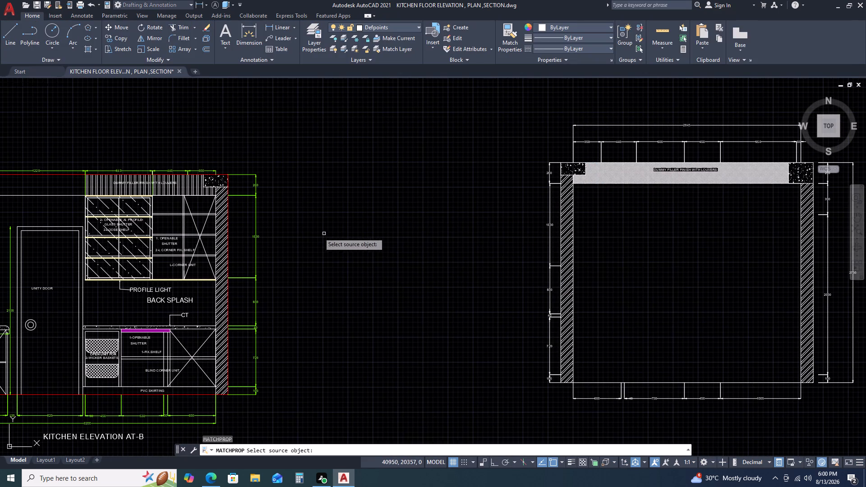
pyautogui.click(198, 188)
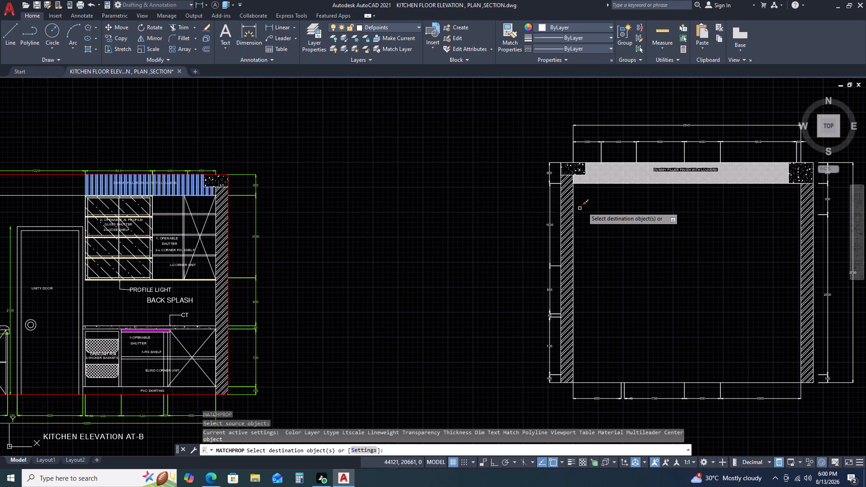
pyautogui.click(613, 176)
pyautogui.press('Escape')
# Delete the louver hatch from the dummy filler band in elevation AT-B.
pyautogui.scroll(1, 714, 184)
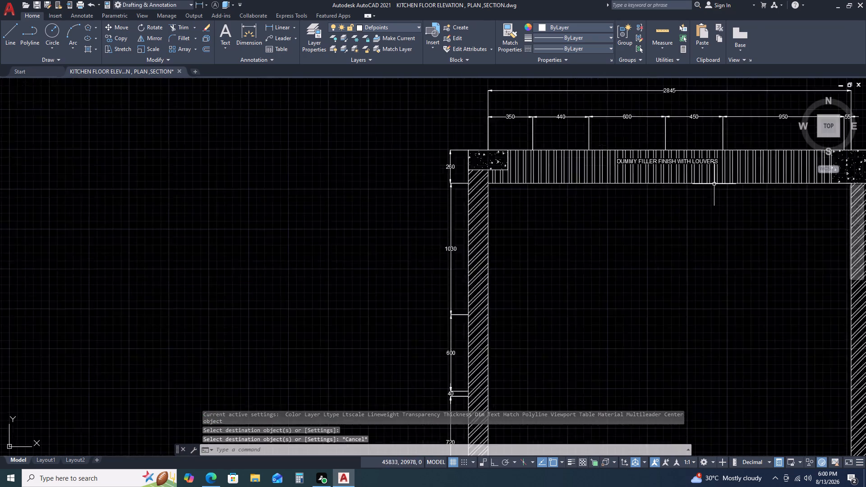
pyautogui.scroll(1, 714, 184)
pyautogui.scroll(-2, 651, 181)
pyautogui.moveTo(440, 204); pyautogui.dragTo(561, 207, button='middle')
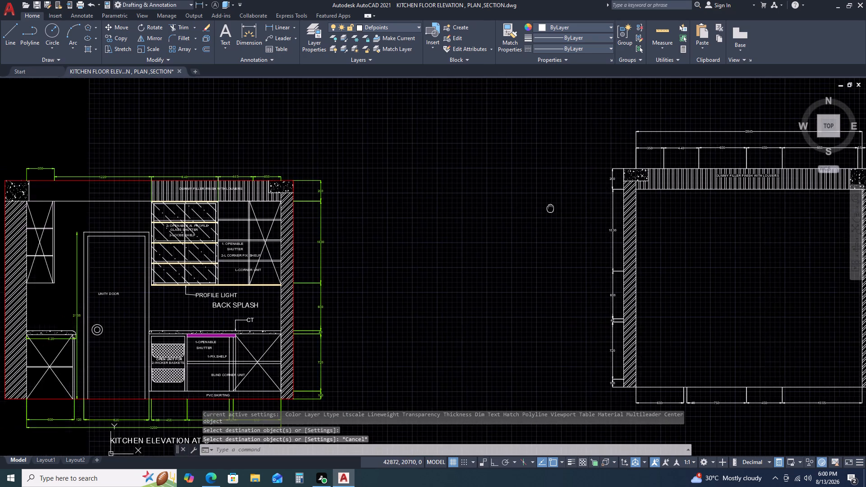
pyautogui.scroll(2, 240, 169)
pyautogui.moveTo(265, 204); pyautogui.dragTo(285, 204, button='middle')
pyautogui.moveTo(297, 203); pyautogui.dragTo(343, 168, button='middle')
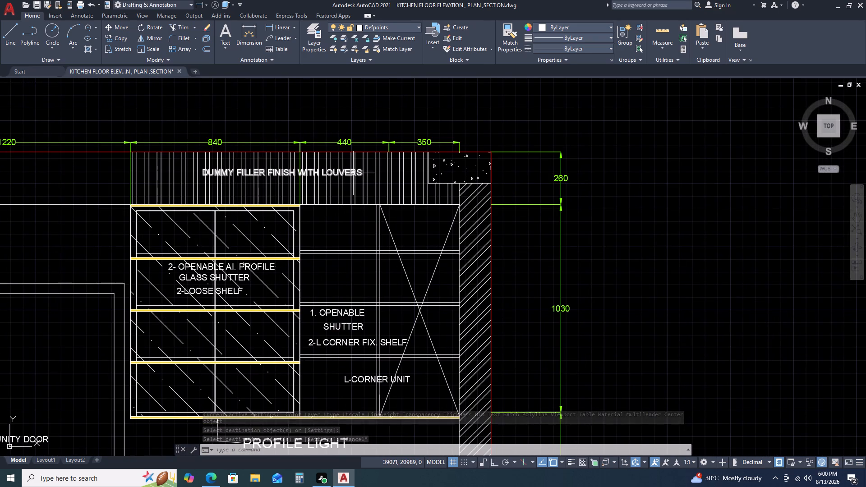
pyautogui.click(353, 173)
pyautogui.press('Escape')
pyautogui.click(381, 185)
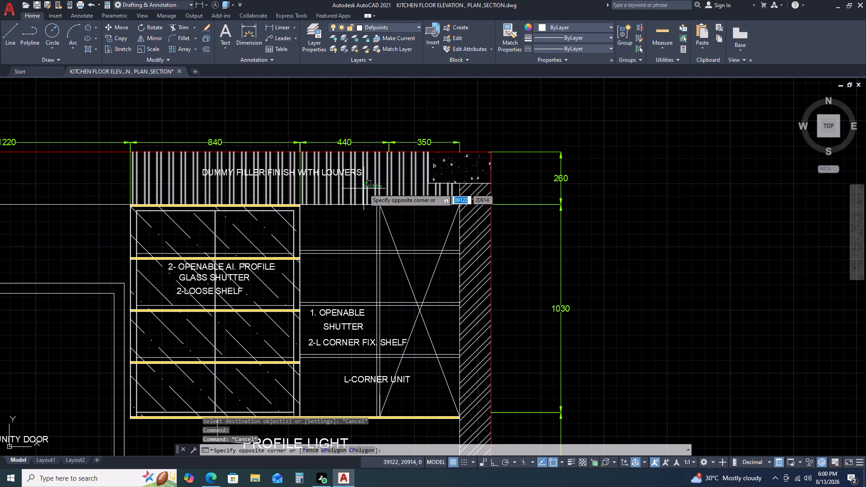
pyautogui.click(364, 188)
pyautogui.press('Delete')
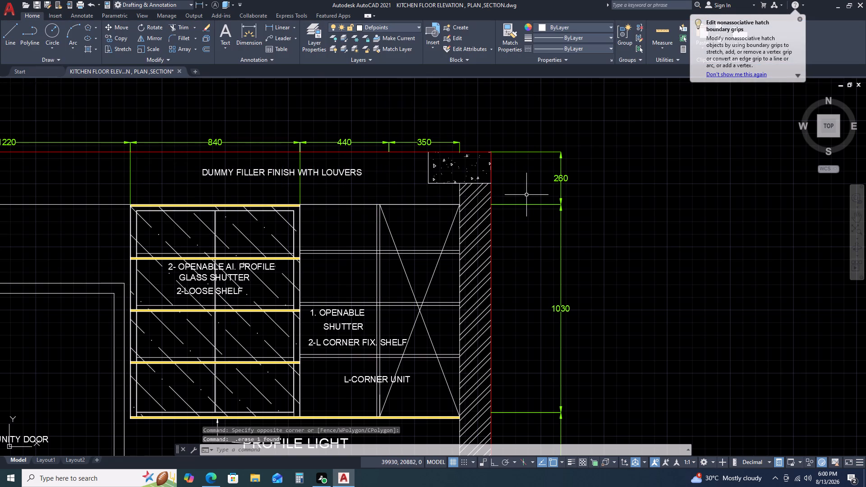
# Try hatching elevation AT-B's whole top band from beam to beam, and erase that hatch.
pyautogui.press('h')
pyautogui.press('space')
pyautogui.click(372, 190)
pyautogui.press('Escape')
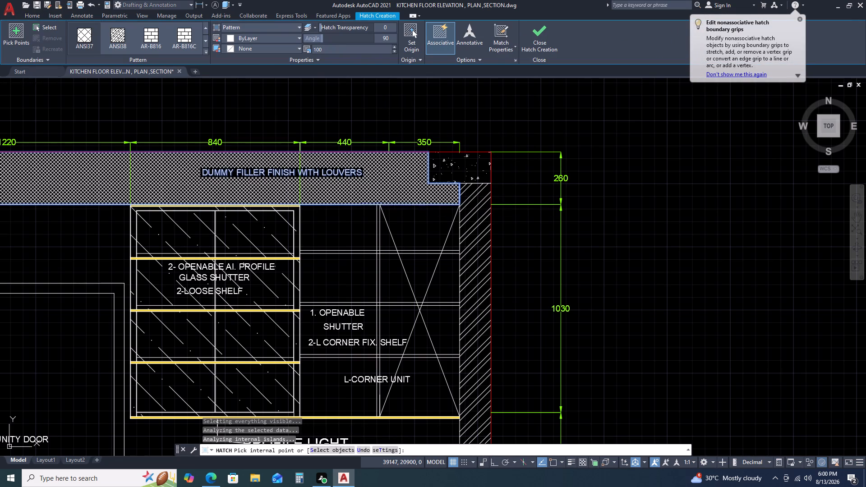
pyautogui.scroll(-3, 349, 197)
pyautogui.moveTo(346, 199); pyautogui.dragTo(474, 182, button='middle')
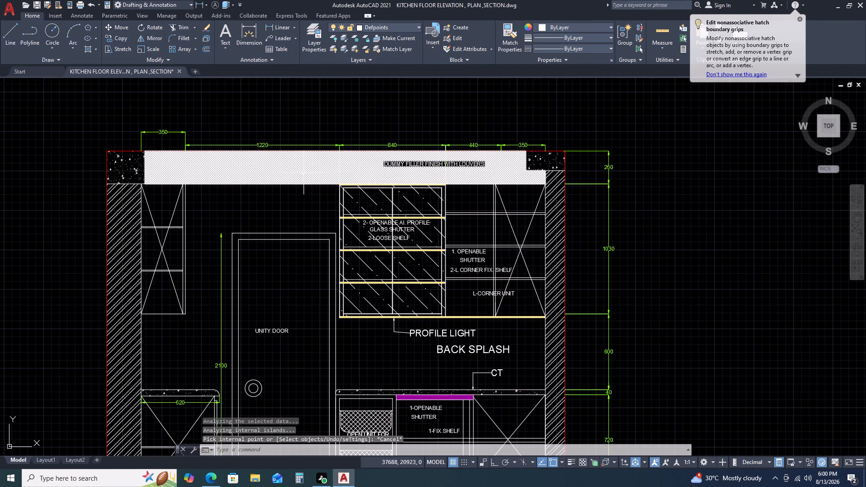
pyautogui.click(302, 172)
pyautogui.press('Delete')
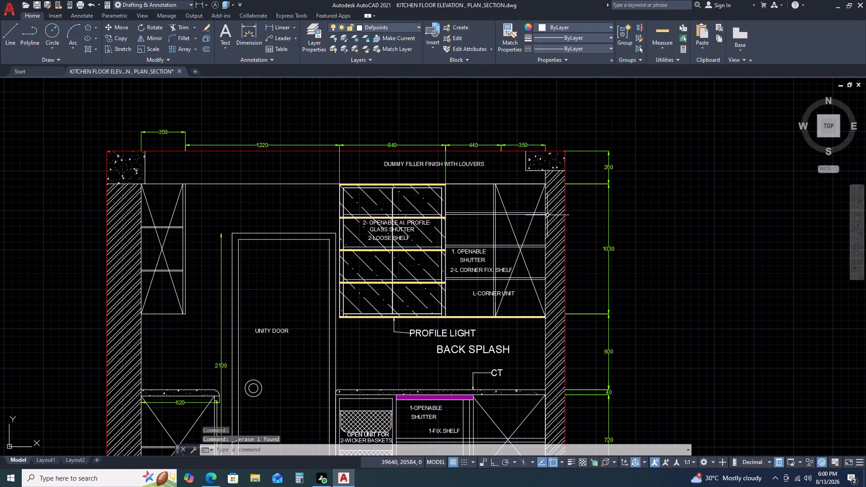
# Draw a vertical line about 270 long from the glass shutter unit's upper door-side corner to elevation AT-B's top outline.
pyautogui.press('l')
pyautogui.press('space')
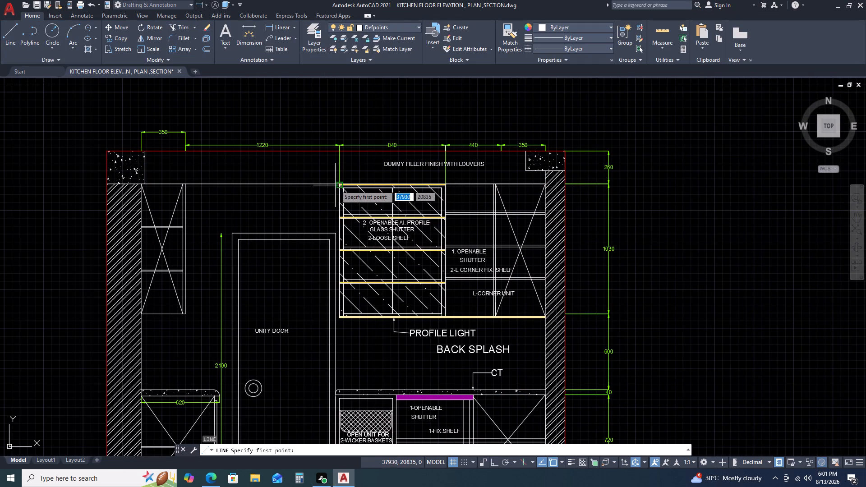
pyautogui.click(339, 186)
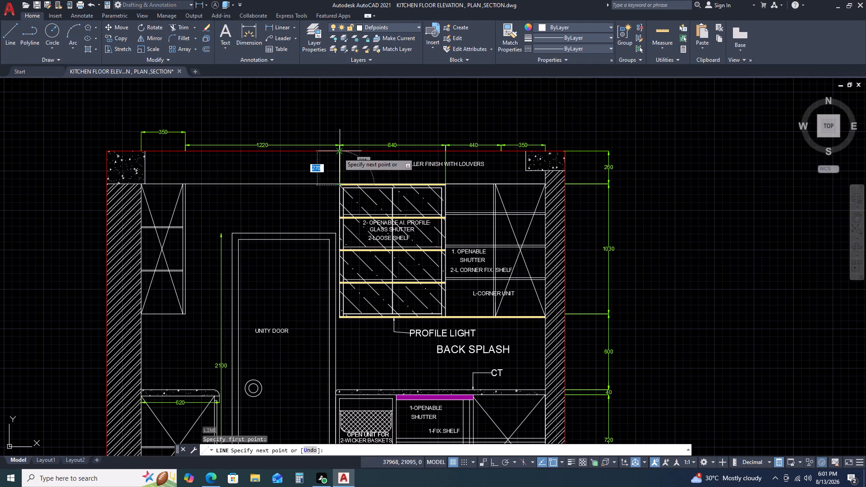
pyautogui.click(338, 152)
pyautogui.press('Escape')
# Hatch elevation AT-B's filler band between the new vertical line and the beam above the L-corner unit.
pyautogui.press('h')
pyautogui.press('space')
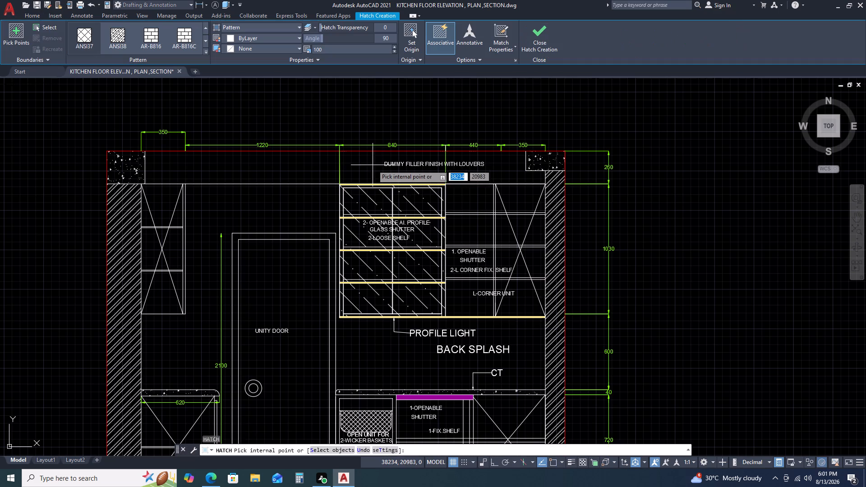
pyautogui.click(373, 165)
pyautogui.press('Escape')
# Match elevation AT-B's filler band hatch to the louver hatch of the new elevation.
pyautogui.scroll(-3, 459, 203)
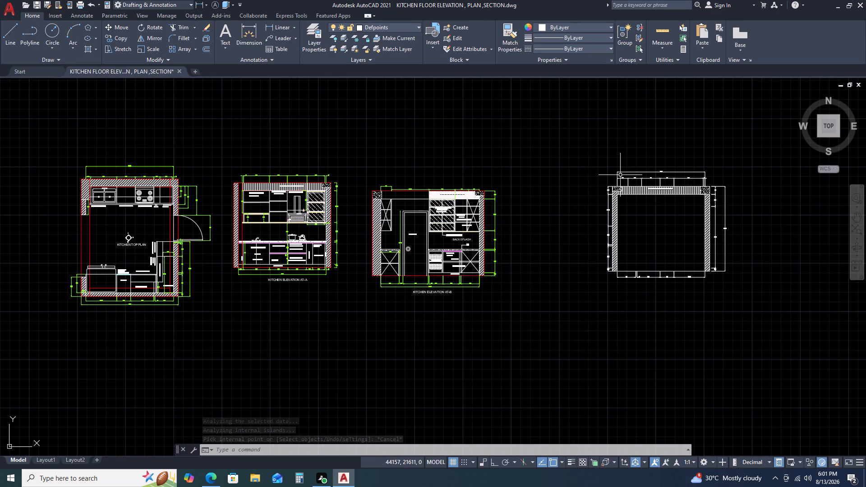
pyautogui.press('m')
pyautogui.write('A')
pyautogui.press('space')
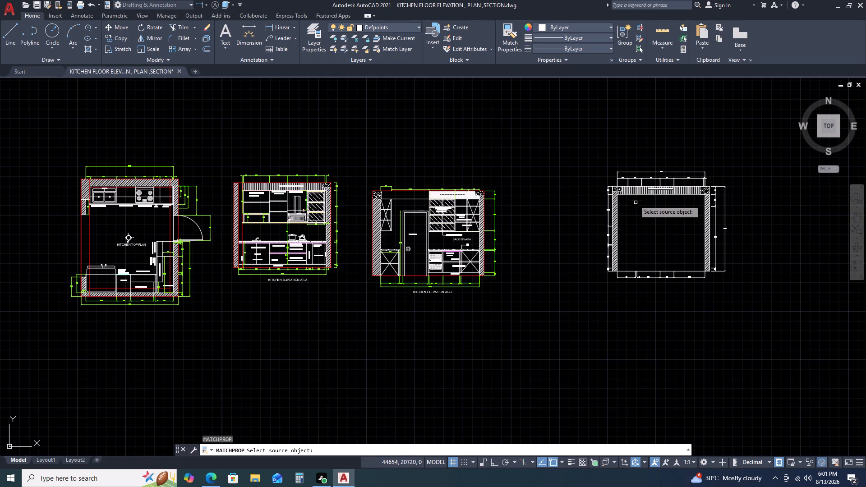
pyautogui.click(634, 190)
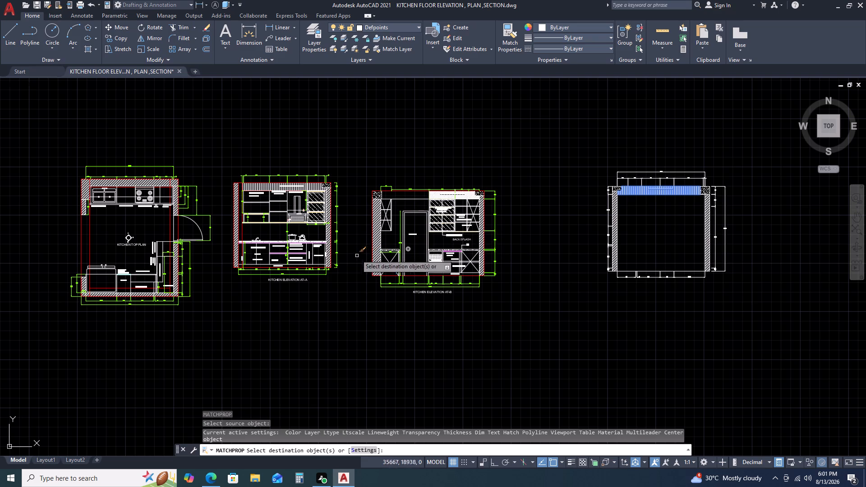
pyautogui.scroll(6, 454, 201)
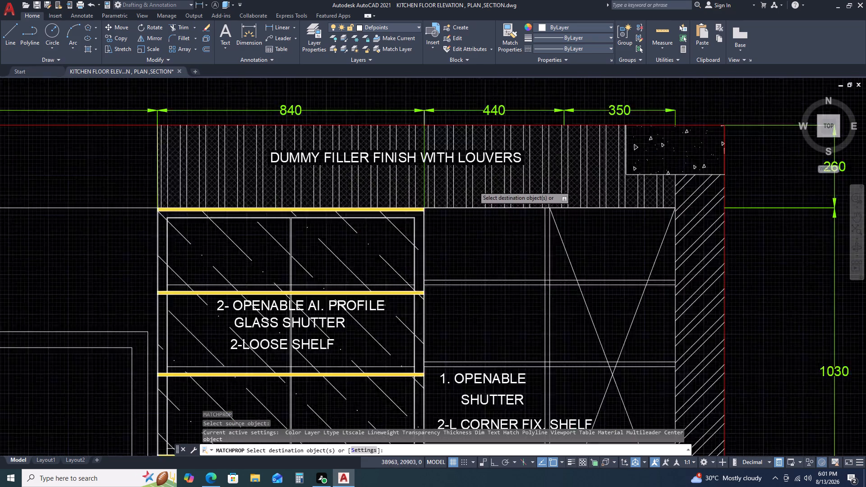
pyautogui.click(498, 180)
pyautogui.scroll(-4, 501, 188)
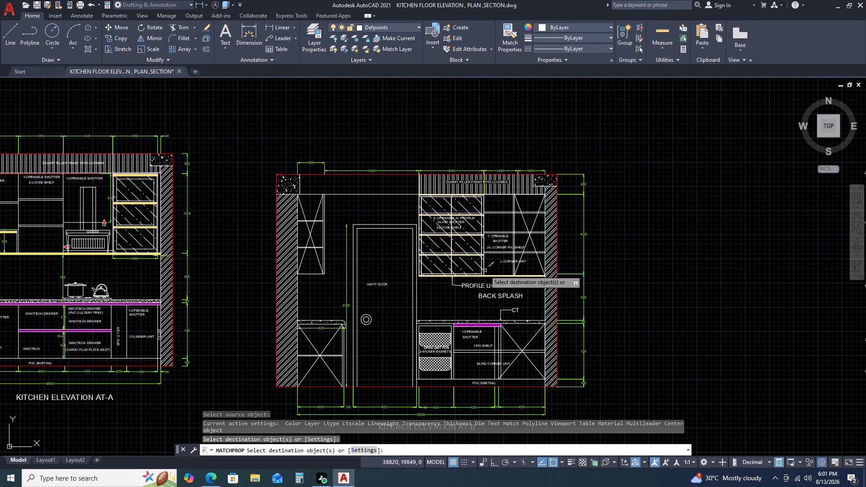
pyautogui.press('Escape')
pyautogui.moveTo(409, 234); pyautogui.dragTo(634, 221, button='middle')
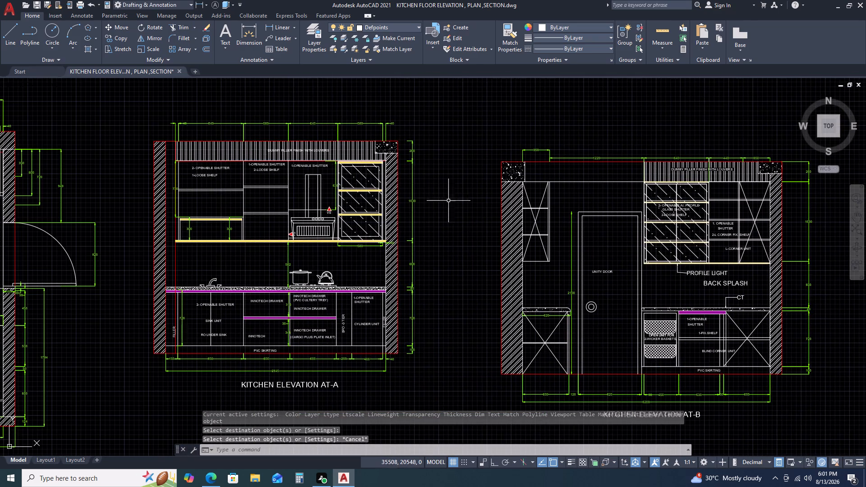
# Erase the louver hatch from the filler band above elevation AT-A's wall units.
pyautogui.scroll(2, 381, 157)
pyautogui.click(359, 149)
pyautogui.moveTo(331, 156); pyautogui.dragTo(565, 297, button='middle')
pyautogui.middleClick(604, 314)
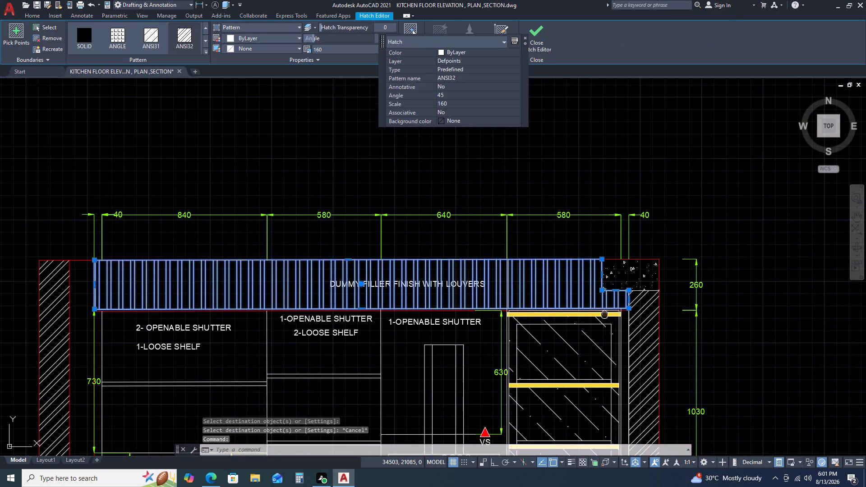
pyautogui.middleClick(604, 314)
pyautogui.press('Escape')
pyautogui.press('Escape')
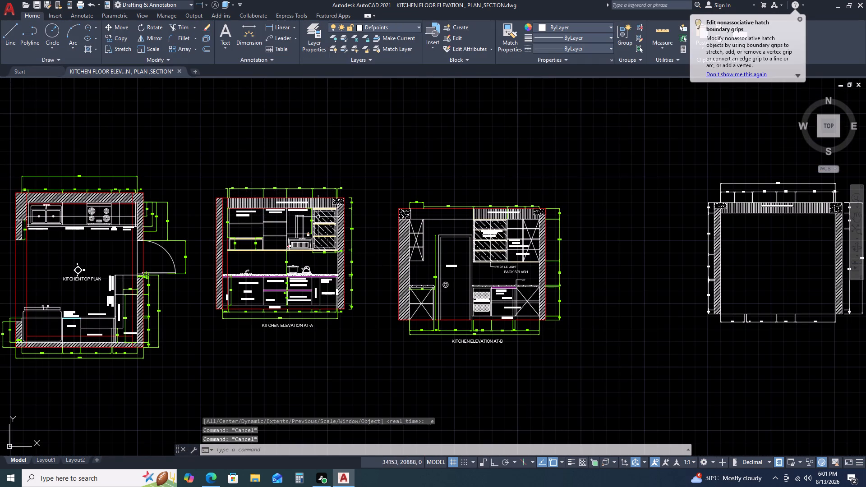
pyautogui.moveTo(308, 210); pyautogui.dragTo(330, 215, button='middle')
pyautogui.moveTo(424, 225); pyautogui.dragTo(441, 227, button='middle')
pyautogui.scroll(3, 342, 207)
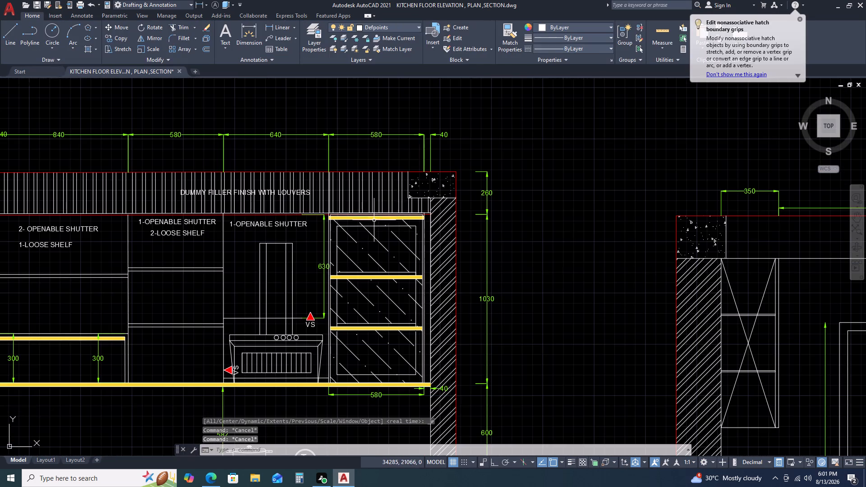
pyautogui.click(381, 200)
pyautogui.click(370, 191)
pyautogui.press('Delete')
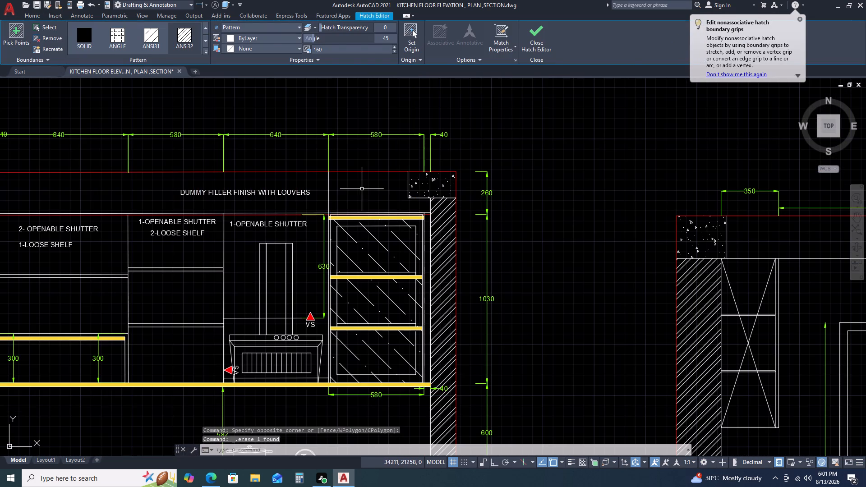
# Hatch elevation AT-A's filler band as two separate areas: above the glass shutter unit, and above the remaining wall units.
pyautogui.press('h')
pyautogui.press('space')
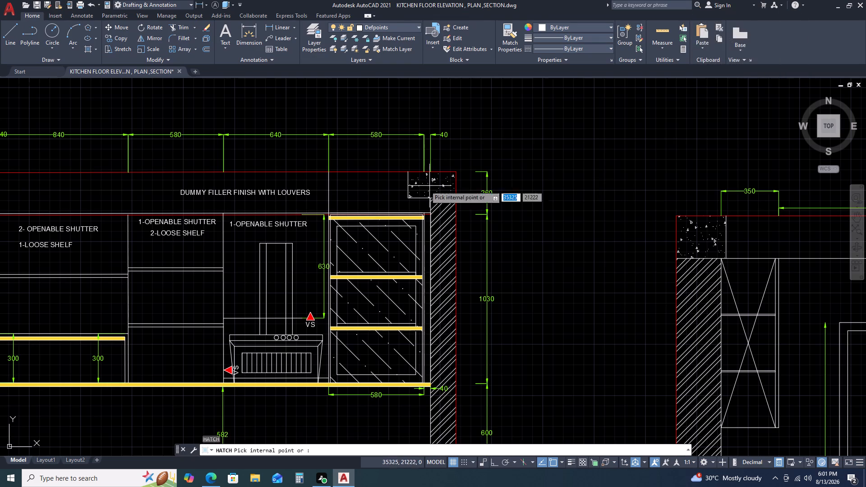
pyautogui.click(373, 191)
pyautogui.press('Escape')
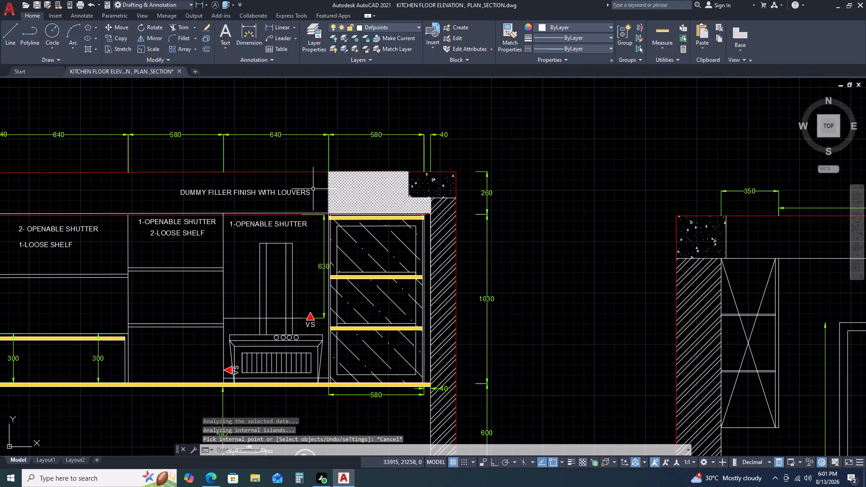
pyautogui.press('Escape')
pyautogui.click(141, 196)
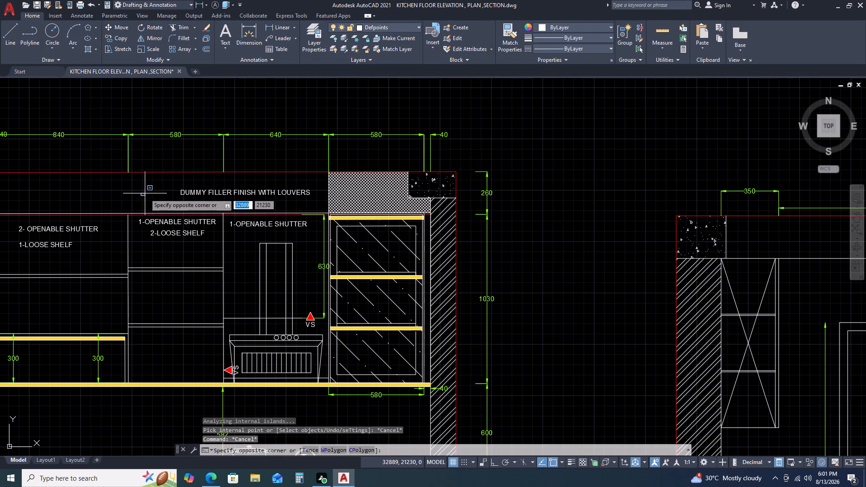
pyautogui.scroll(-2, 145, 199)
pyautogui.press('space')
pyautogui.click(125, 197)
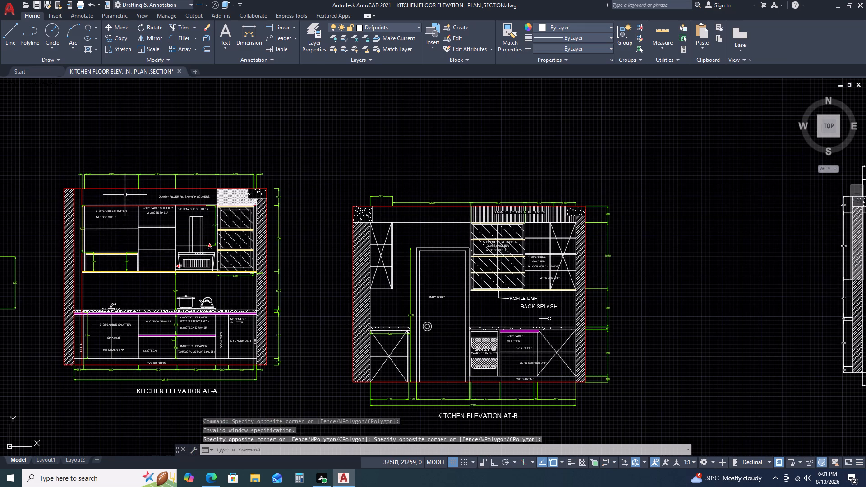
pyautogui.press('Escape')
pyautogui.press('space')
pyautogui.click(114, 198)
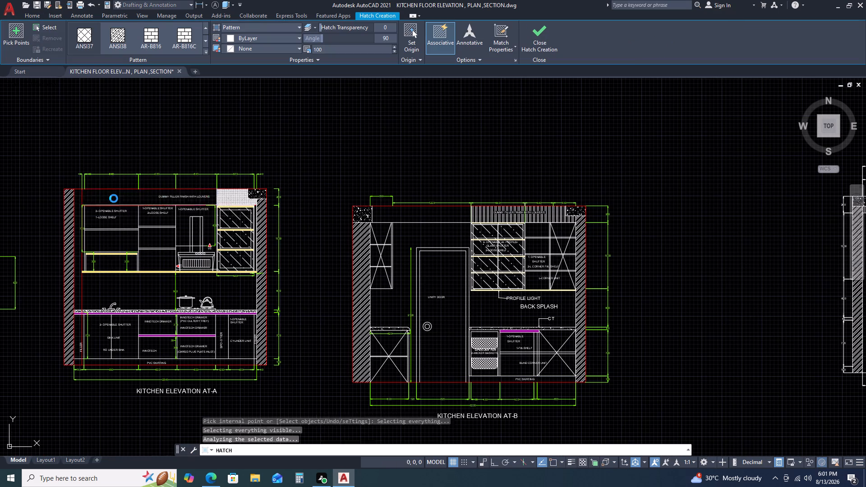
pyautogui.press('Escape')
# Match both of elevation AT-A's filler band hatches to the louver hatch of elevation AT-B.
pyautogui.write('MA')
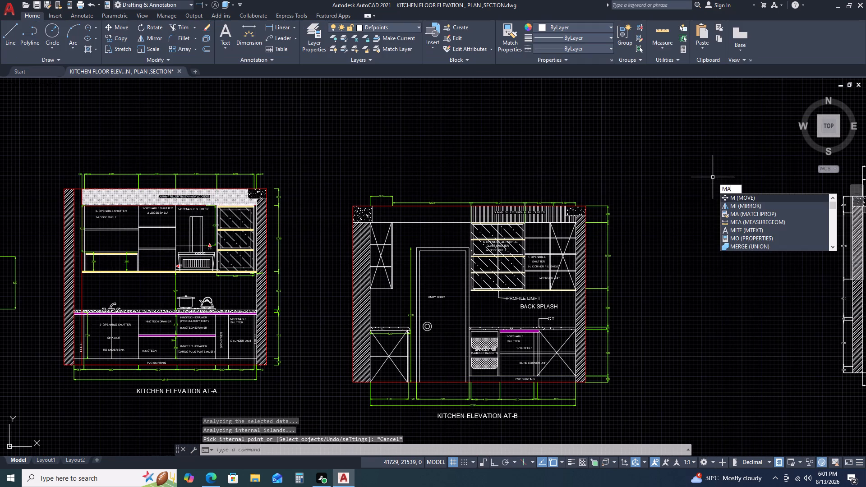
pyautogui.press('space')
pyautogui.click(537, 217)
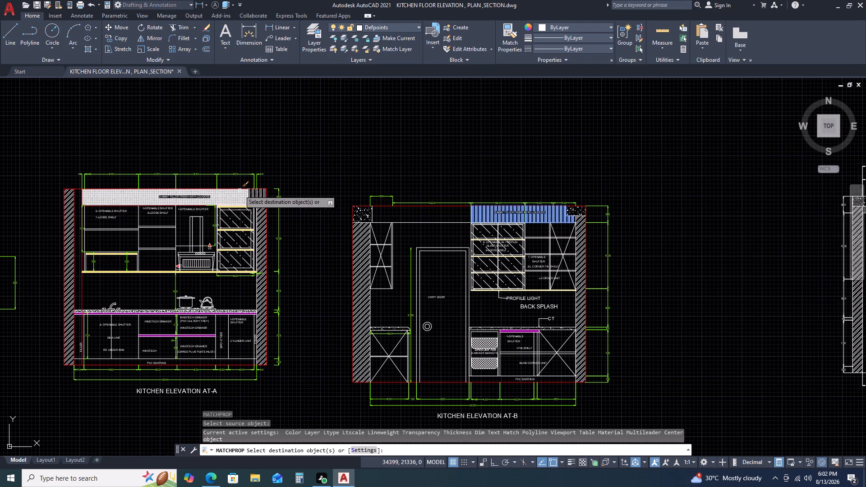
pyautogui.click(231, 193)
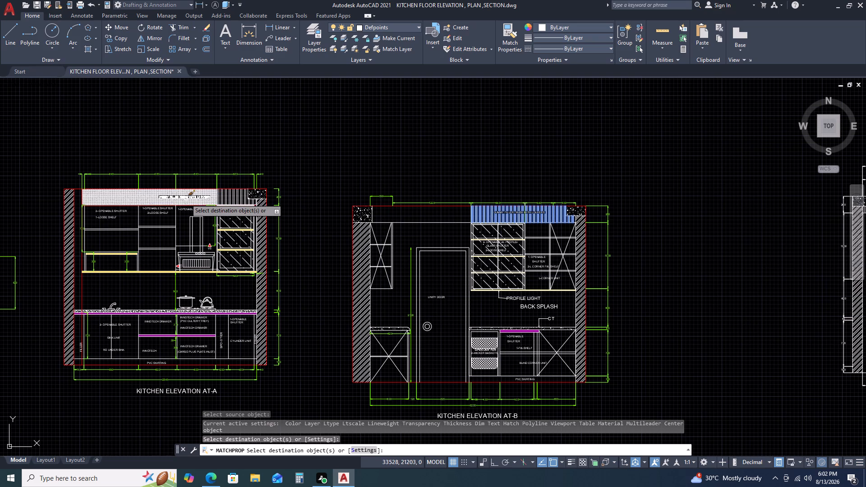
pyautogui.scroll(3, 186, 199)
pyautogui.click(198, 202)
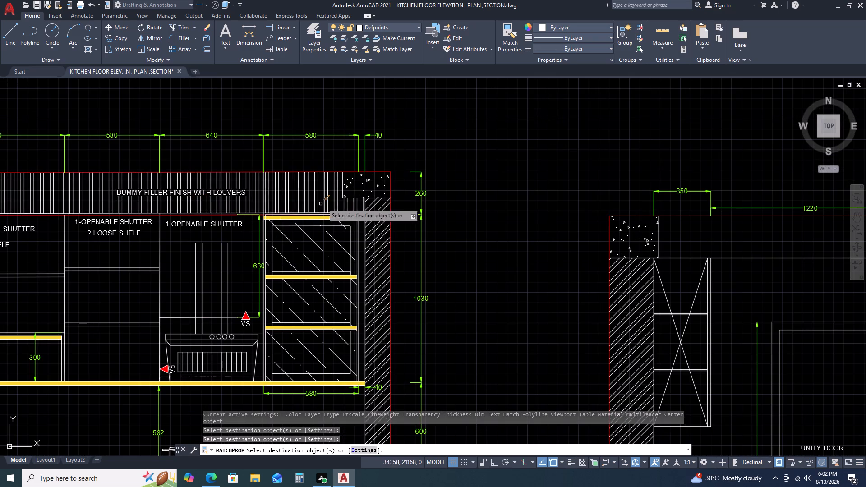
pyautogui.press('Escape')
# Examine elevation AT-B and the new elevation's louvered filler band, beams and dimensions.
pyautogui.scroll(-2, 486, 181)
pyautogui.moveTo(507, 210); pyautogui.dragTo(496, 181, button='middle')
pyautogui.scroll(3, 715, 168)
pyautogui.scroll(-1, 706, 172)
pyautogui.moveTo(688, 199); pyautogui.dragTo(539, 113, button='middle')
pyautogui.scroll(-1, 538, 111)
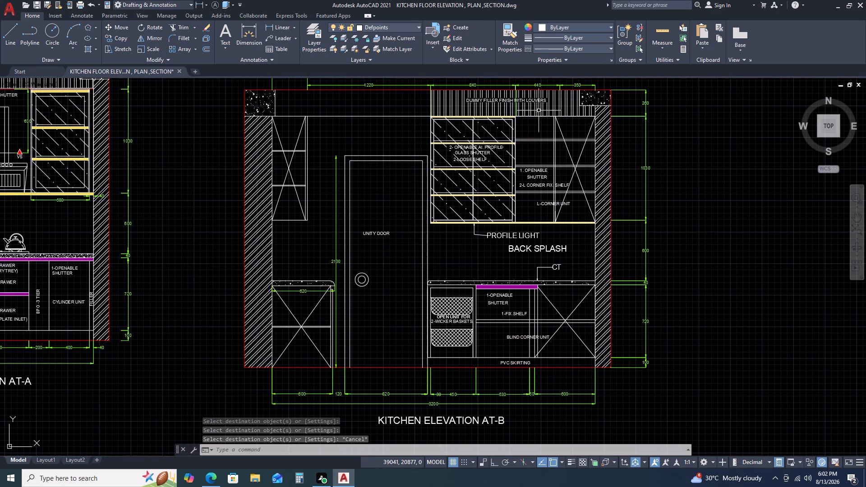
pyautogui.scroll(-2, 536, 99)
pyautogui.moveTo(666, 138); pyautogui.dragTo(419, 177, button='middle')
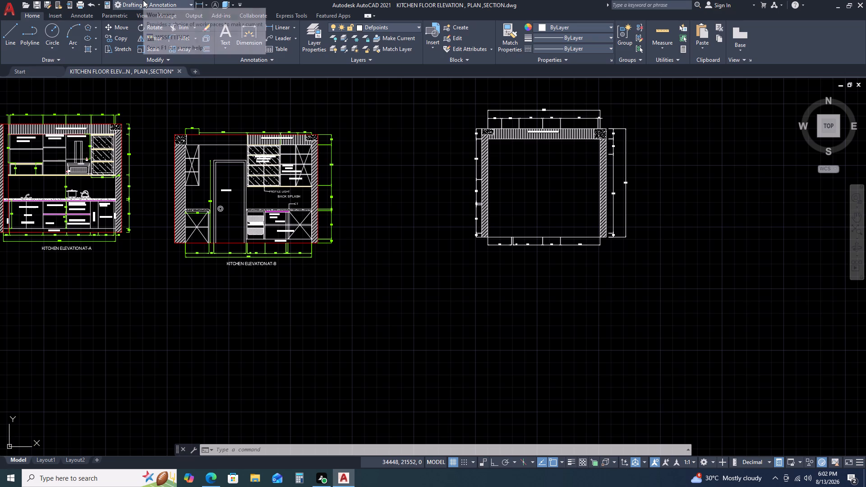
pyautogui.scroll(3, 531, 133)
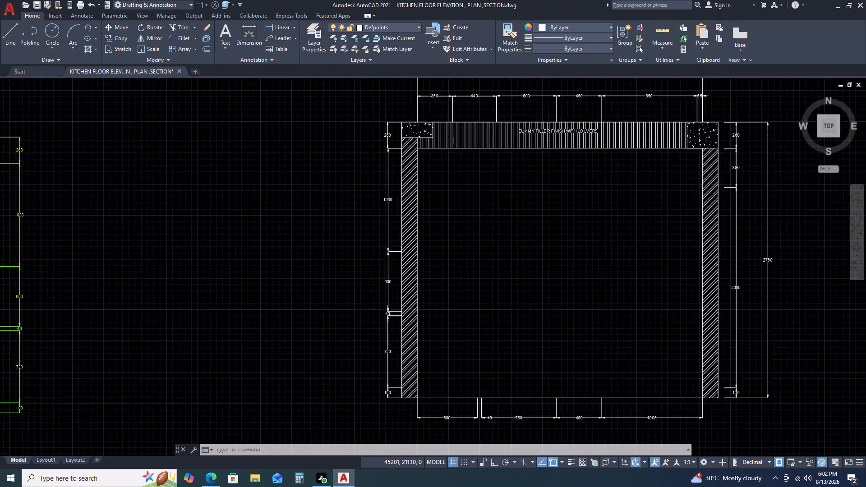
pyautogui.scroll(-2, 610, 146)
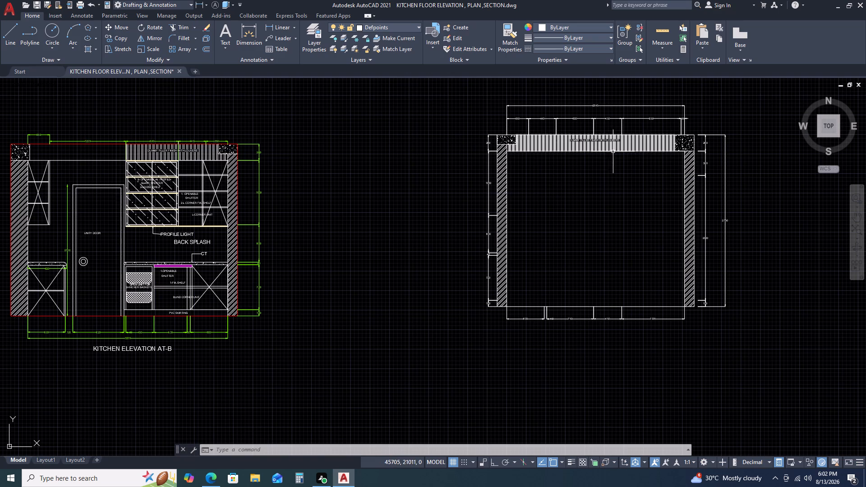
pyautogui.scroll(2, 614, 150)
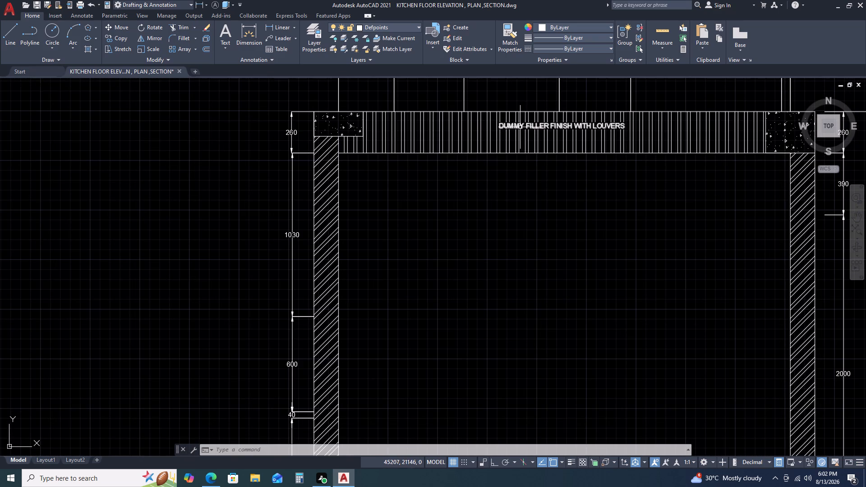
pyautogui.scroll(-2, 590, 151)
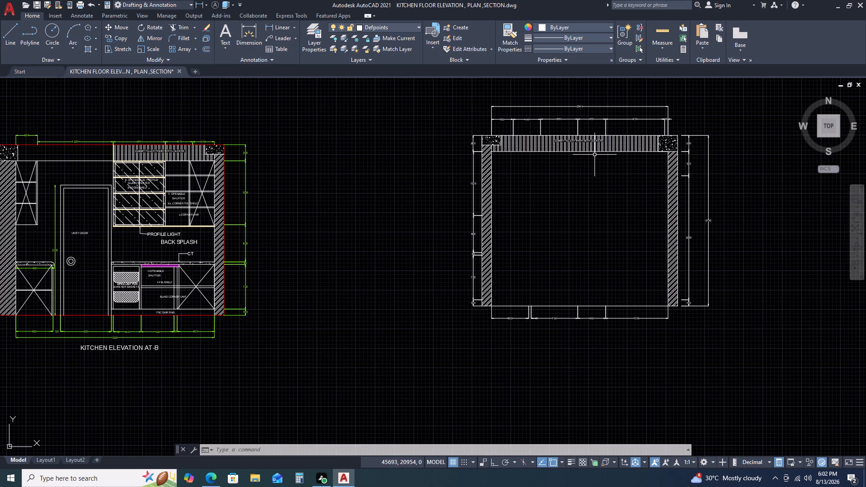
pyautogui.moveTo(601, 165); pyautogui.dragTo(564, 138, button='middle')
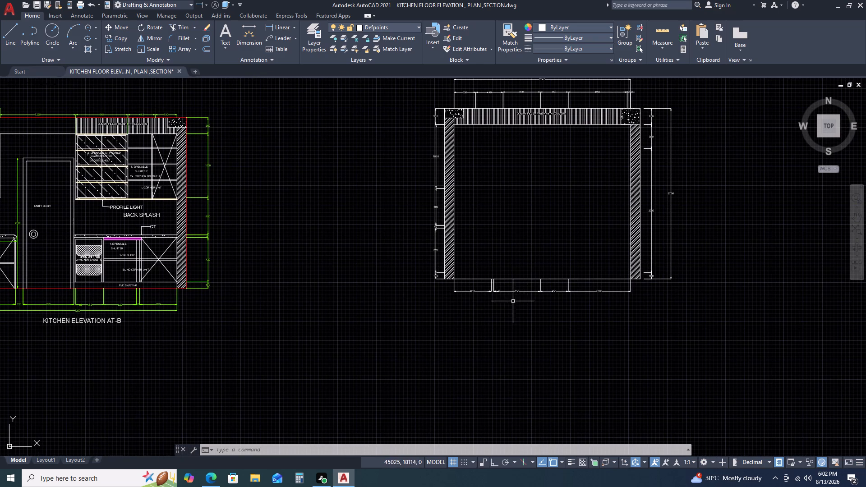
# Select all of the new elevation's dimensions as similar objects and assign them to Layer2.
pyautogui.click(512, 291)
pyautogui.rightClick(494, 198)
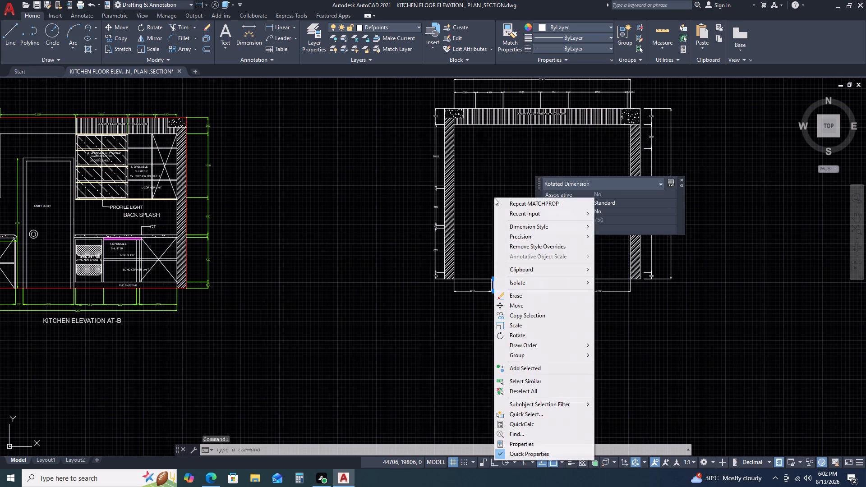
pyautogui.click(546, 381)
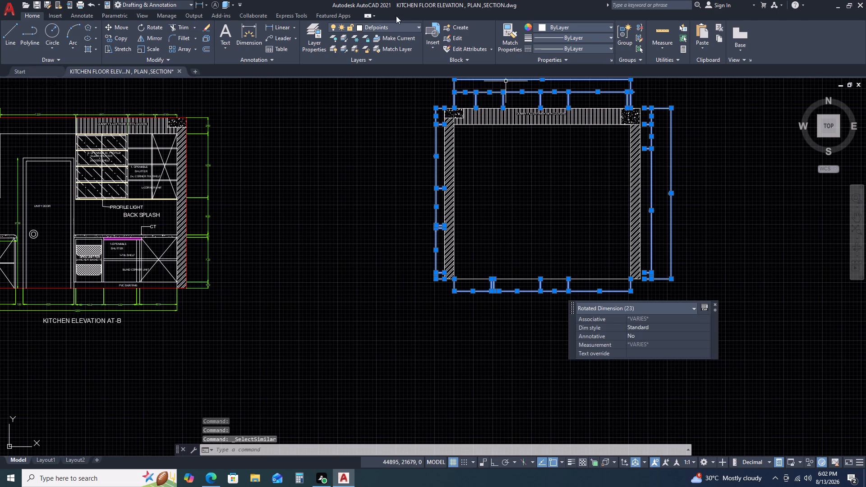
pyautogui.click(391, 24)
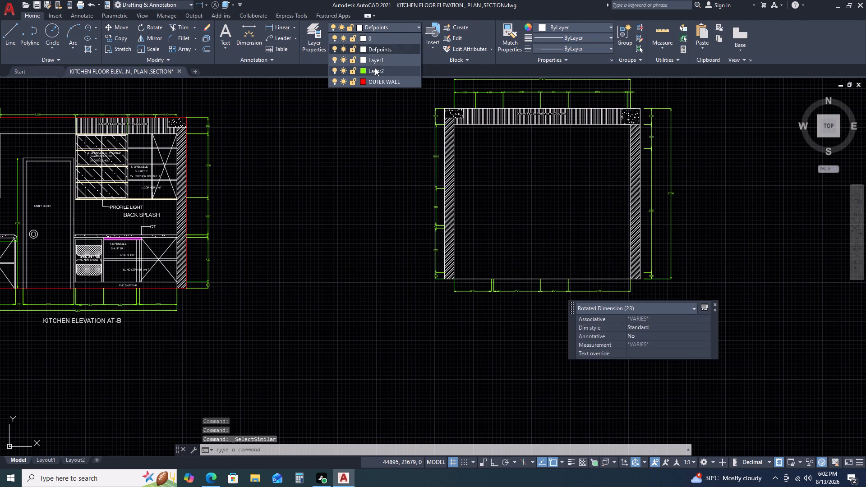
pyautogui.click(375, 68)
pyautogui.press('Escape')
pyautogui.press('Escape')
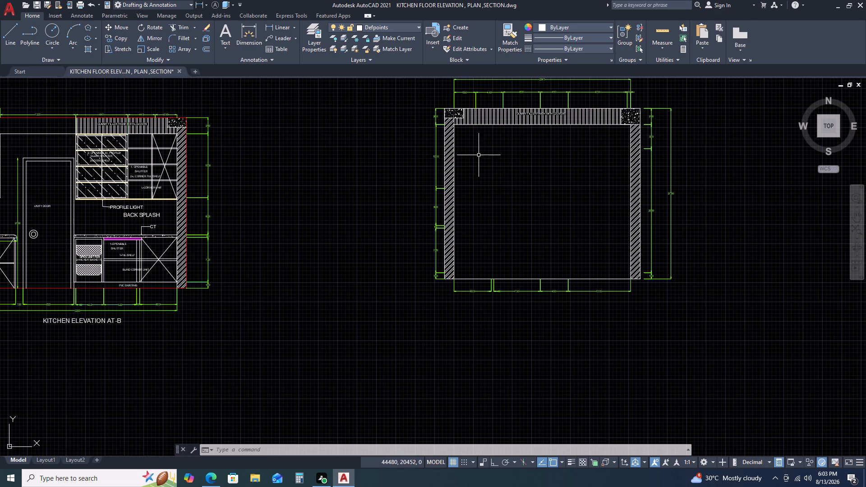
# Draw the wall unit outline: 1290 down from the ceiling at the 440/600 division, across to the left wall and on to its outer face.
pyautogui.scroll(3, 469, 129)
pyautogui.scroll(-3, 481, 141)
pyautogui.scroll(3, 498, 72)
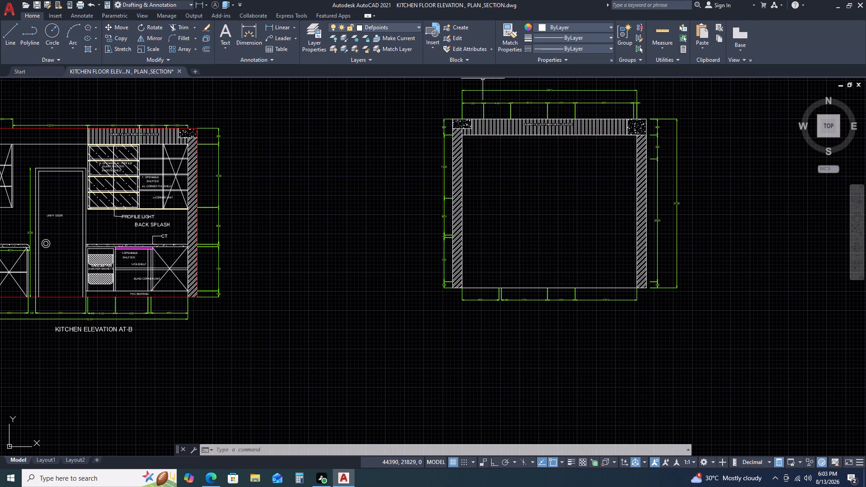
pyautogui.scroll(3, 513, 90)
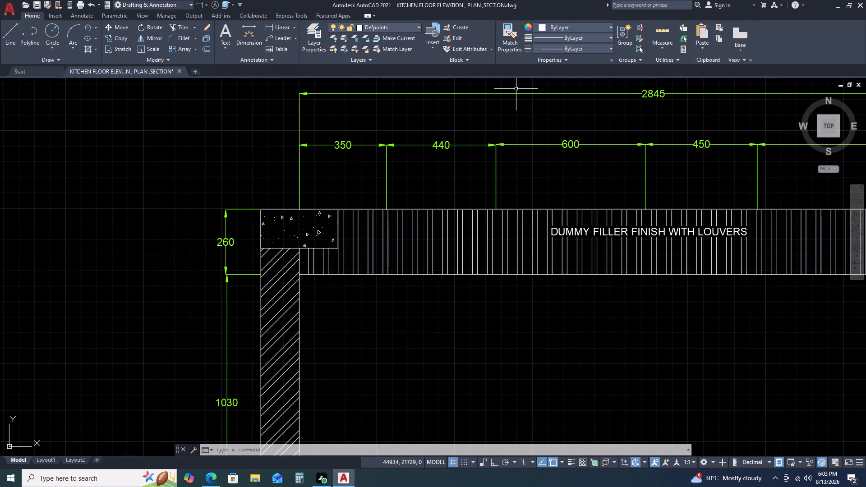
pyautogui.press('l')
pyautogui.press('space')
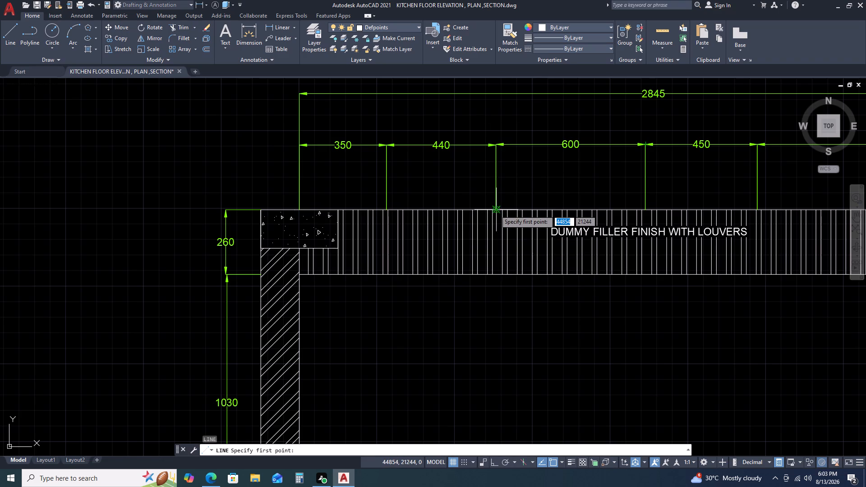
pyautogui.click(495, 208)
pyautogui.scroll(-3, 496, 299)
pyautogui.moveTo(497, 311); pyautogui.dragTo(502, 258, button='middle')
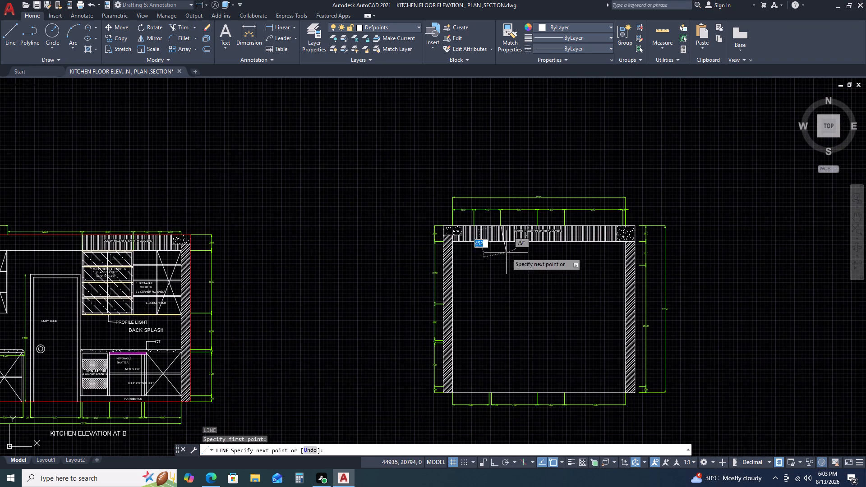
pyautogui.scroll(2, 503, 280)
pyautogui.press('F8')
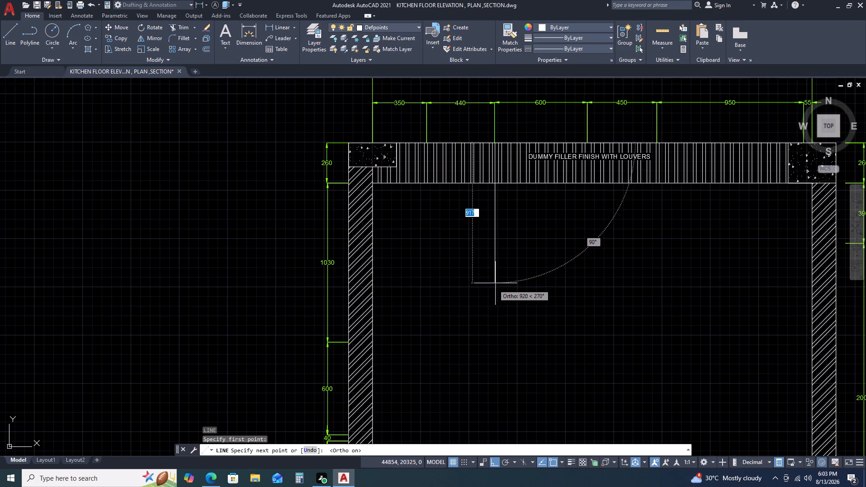
pyautogui.scroll(-2, 496, 283)
pyautogui.scroll(2, 490, 245)
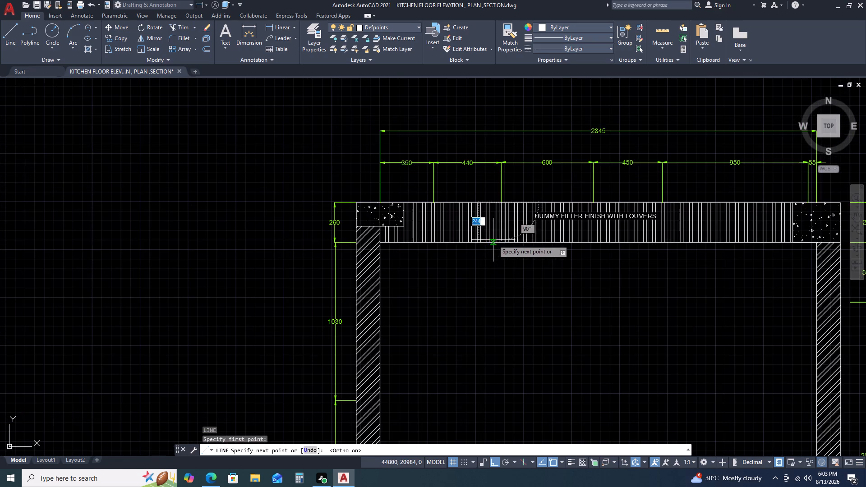
pyautogui.scroll(3, 497, 241)
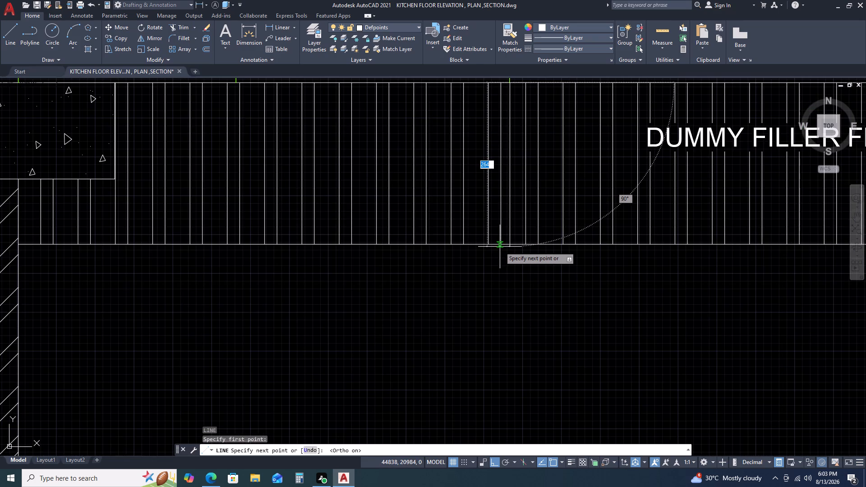
pyautogui.scroll(-6, 495, 282)
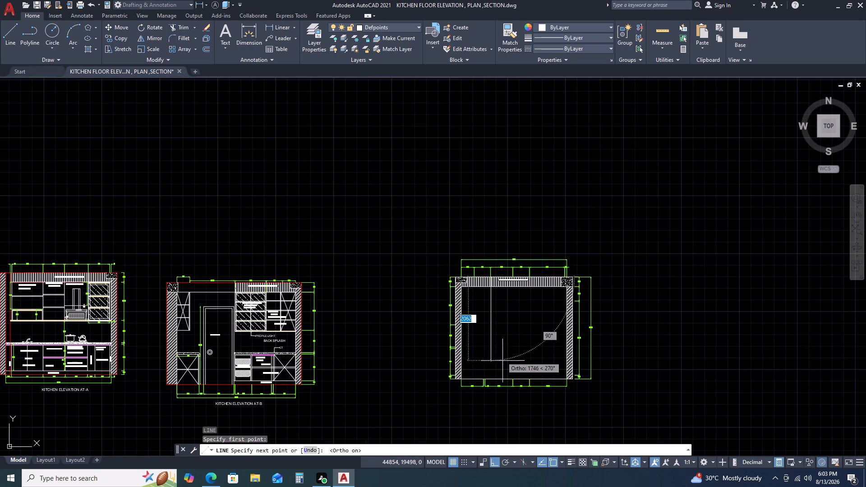
pyautogui.moveTo(507, 381); pyautogui.dragTo(503, 358, button='middle')
pyautogui.scroll(2, 463, 334)
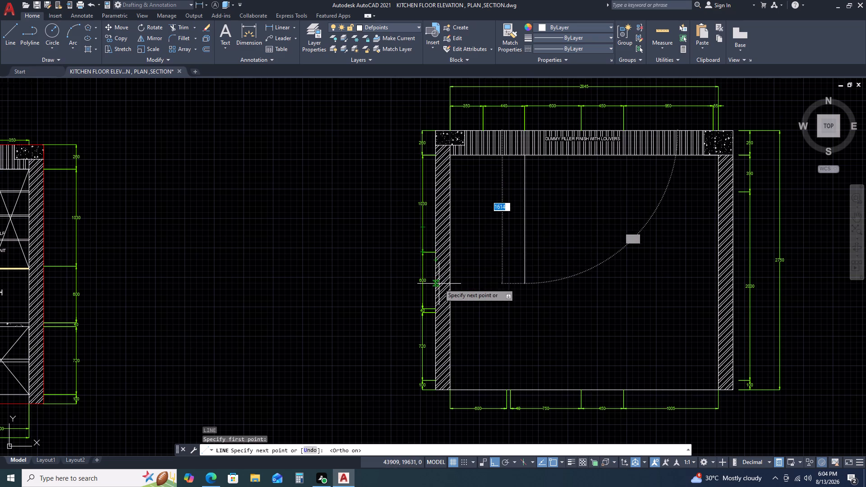
pyautogui.scroll(2, 429, 254)
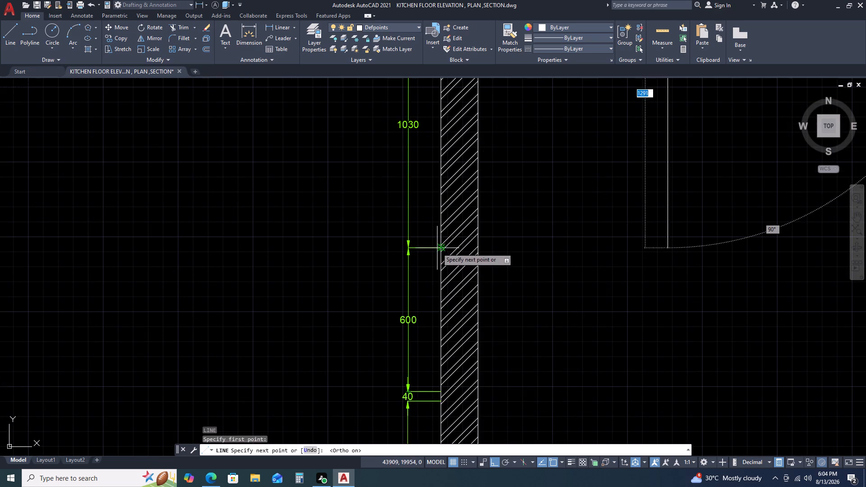
pyautogui.click(668, 248)
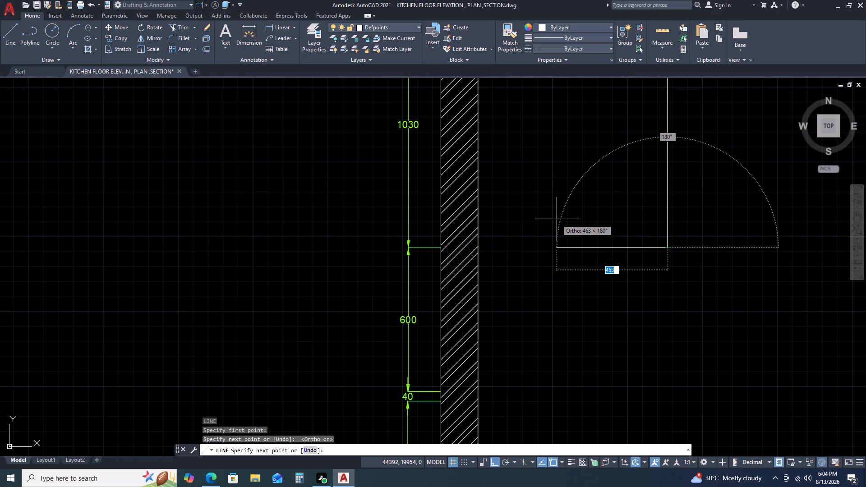
pyautogui.click(477, 246)
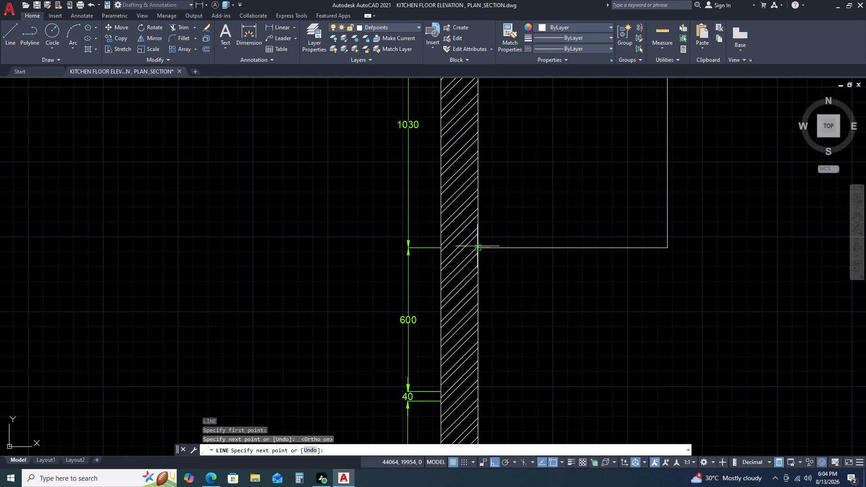
pyautogui.scroll(3, 439, 251)
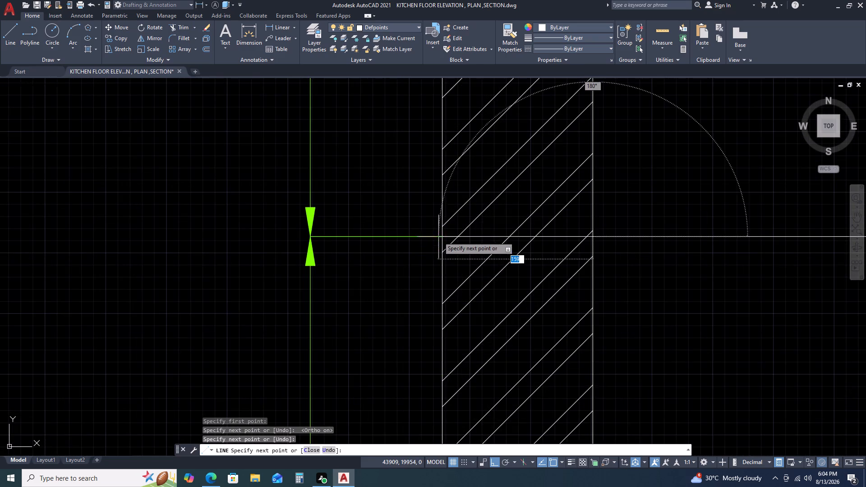
pyautogui.scroll(2, 438, 236)
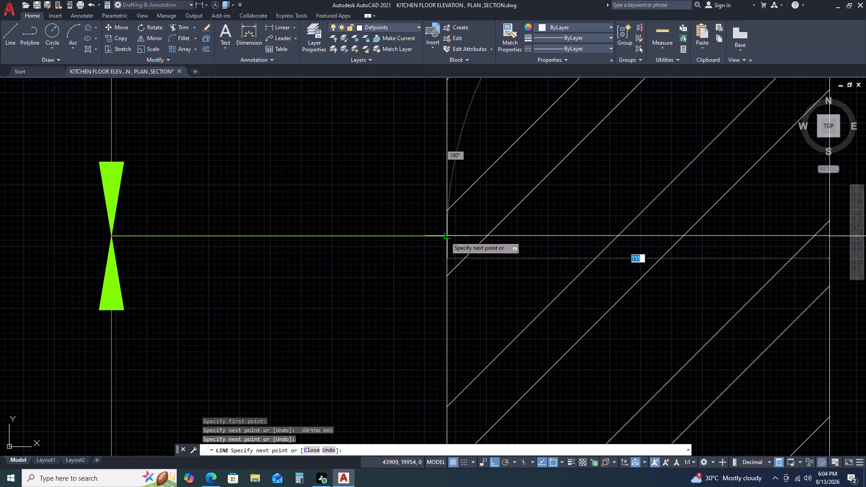
pyautogui.click(445, 236)
pyautogui.press('Escape')
# Erase the short horizontal line segment that crosses the hatched left wall at the wall unit's bottom level.
pyautogui.click(556, 229)
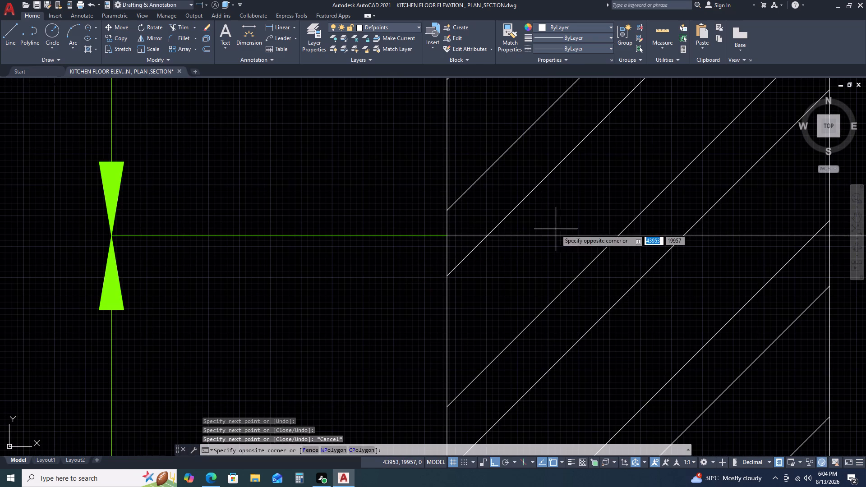
pyautogui.click(519, 254)
pyautogui.scroll(-3, 504, 249)
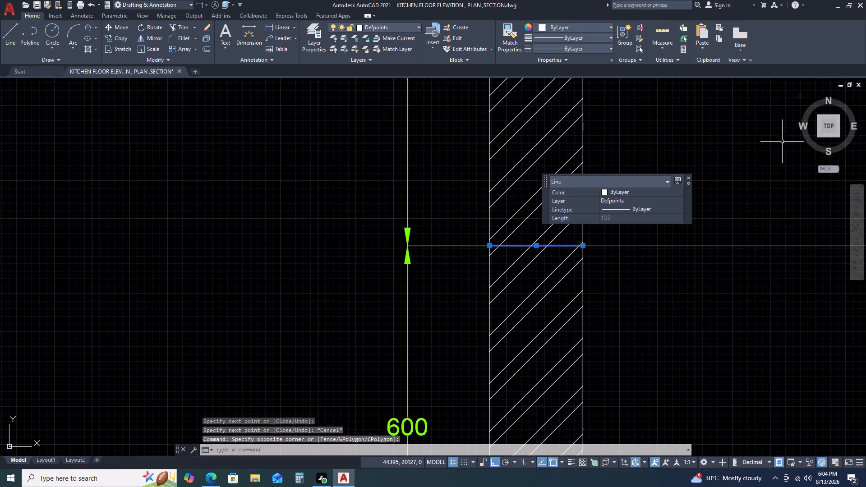
pyautogui.press('Delete')
# Trim the part of the wall unit's vertical side line that runs through the louvered filler band.
pyautogui.scroll(-2, 812, 208)
pyautogui.moveTo(735, 147); pyautogui.dragTo(654, 201, button='middle')
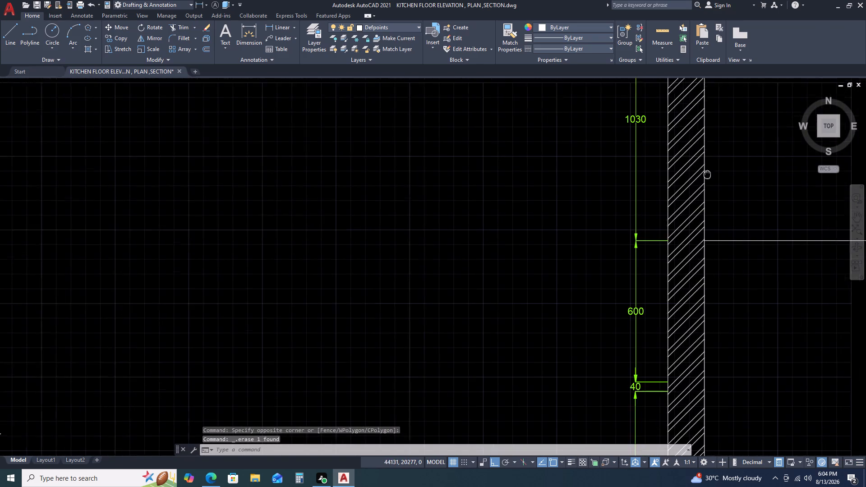
pyautogui.moveTo(654, 201); pyautogui.dragTo(448, 251, button='middle')
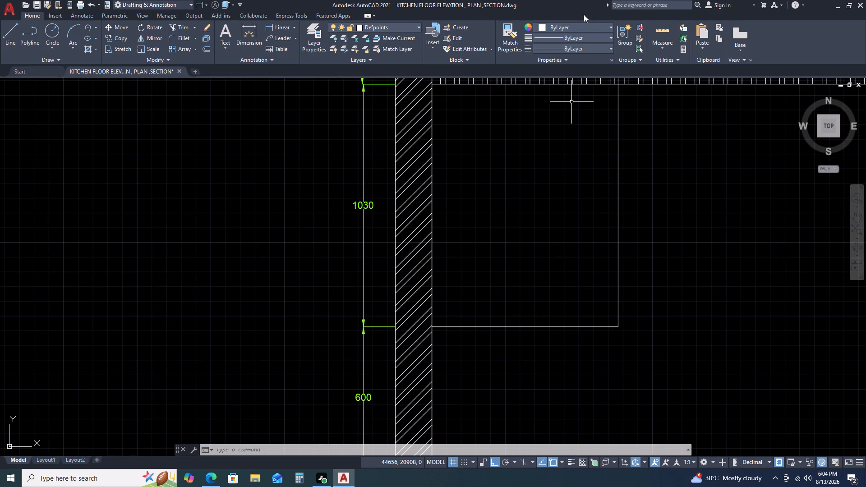
pyautogui.scroll(-2, 618, 170)
pyautogui.scroll(1, 617, 170)
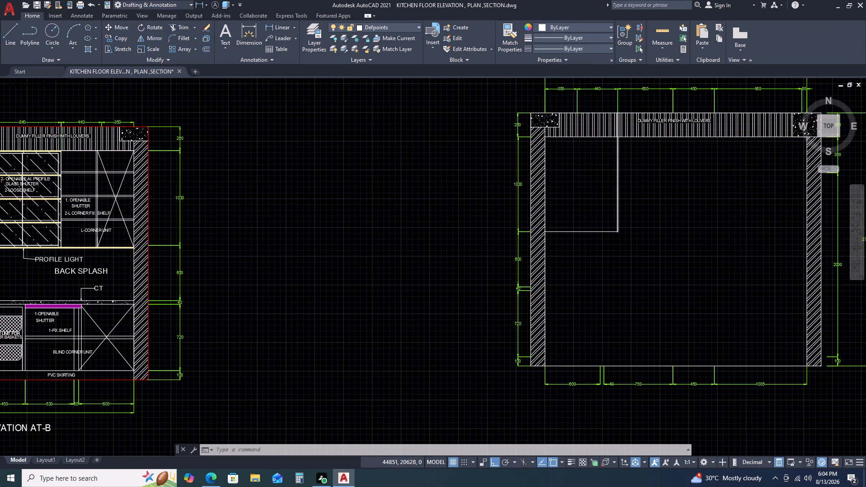
pyautogui.scroll(1, 617, 170)
pyautogui.click(614, 156)
pyautogui.scroll(-2, 607, 158)
pyautogui.moveTo(606, 161); pyautogui.dragTo(594, 193, button='middle')
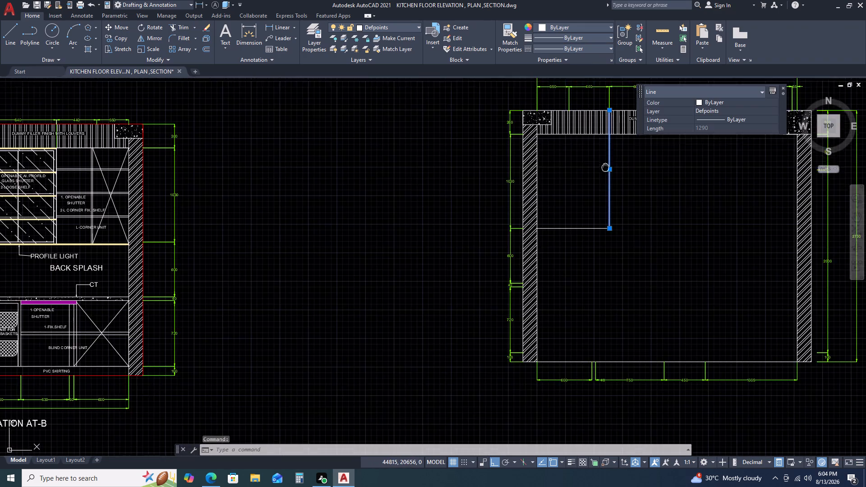
pyautogui.moveTo(594, 193); pyautogui.dragTo(585, 193, button='middle')
pyautogui.press('Escape')
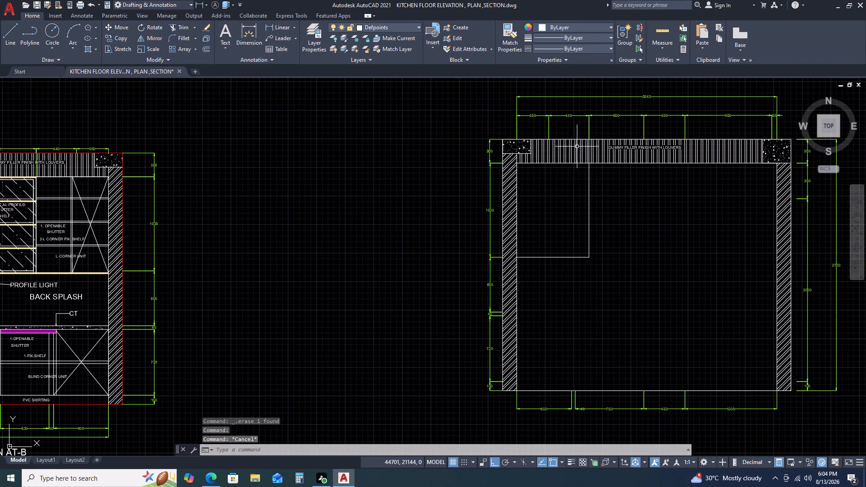
pyautogui.scroll(2, 580, 145)
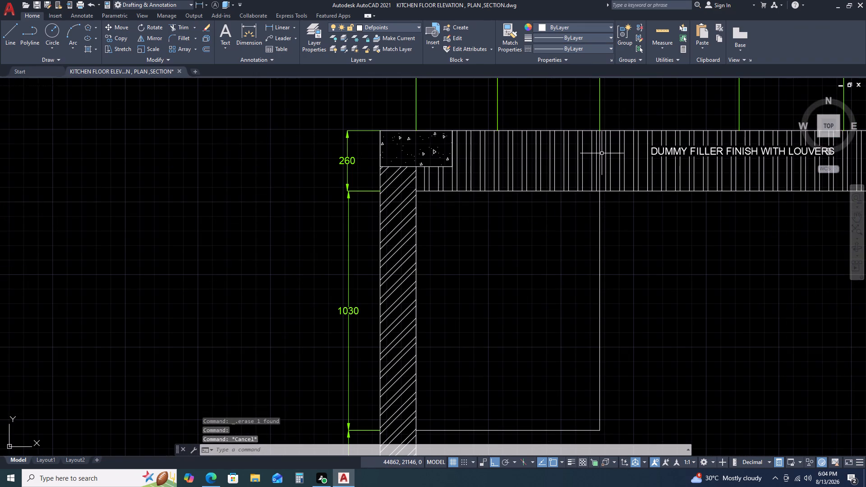
pyautogui.write('TR')
pyautogui.press('space')
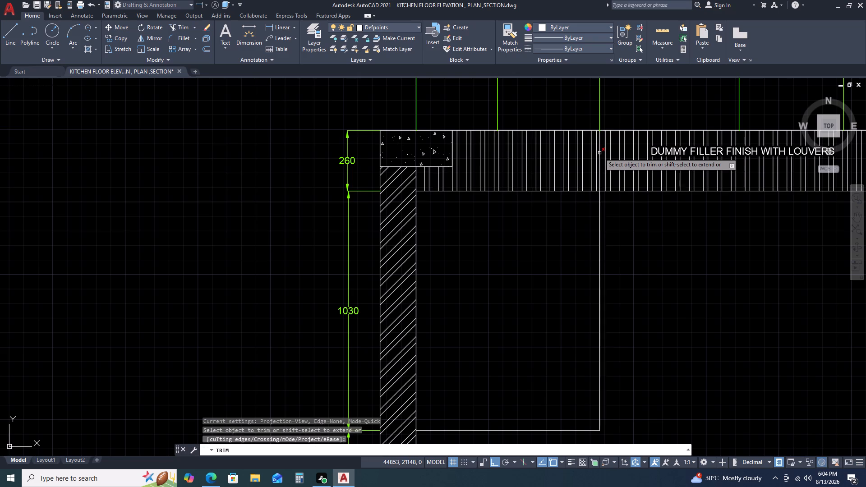
pyautogui.click(599, 153)
pyautogui.scroll(-2, 495, 155)
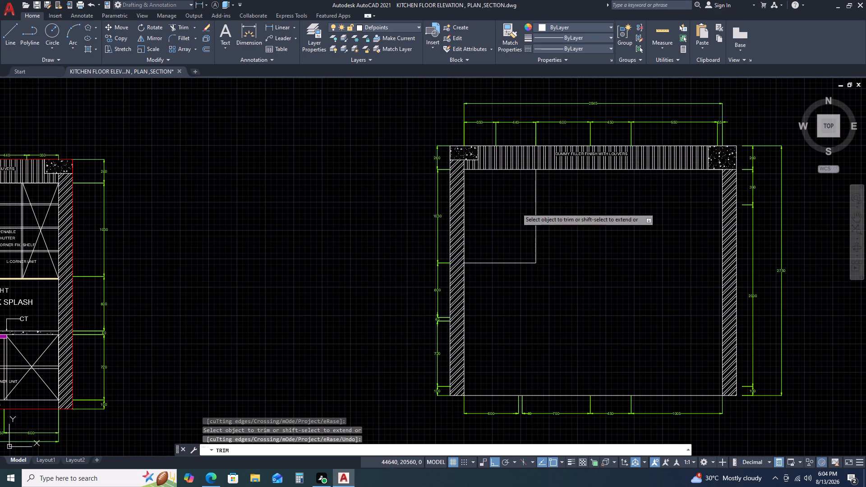
pyautogui.press('Escape')
pyautogui.moveTo(566, 209); pyautogui.dragTo(594, 167, button='middle')
pyautogui.press('Escape')
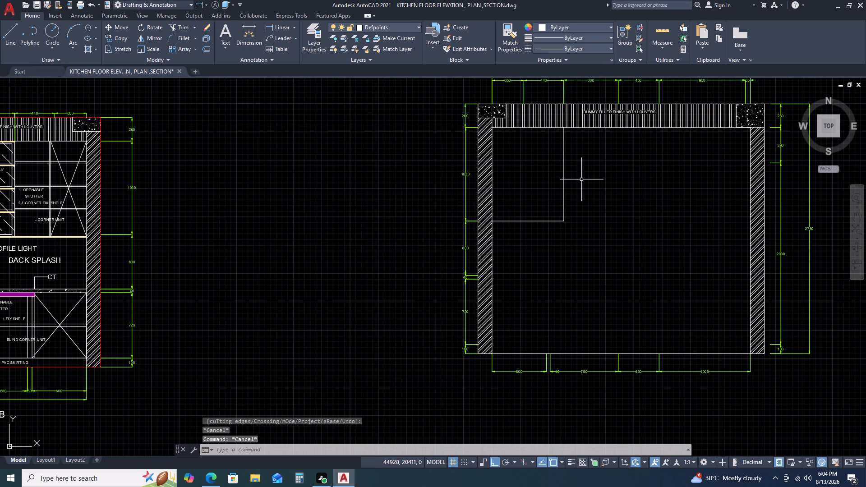
# Offset the wall unit's bottom line 30 downward and extend the vertical side line to meet the offset line.
pyautogui.moveTo(608, 154); pyautogui.dragTo(617, 115, button='middle')
pyautogui.middleClick(617, 106)
pyautogui.scroll(2, 552, 181)
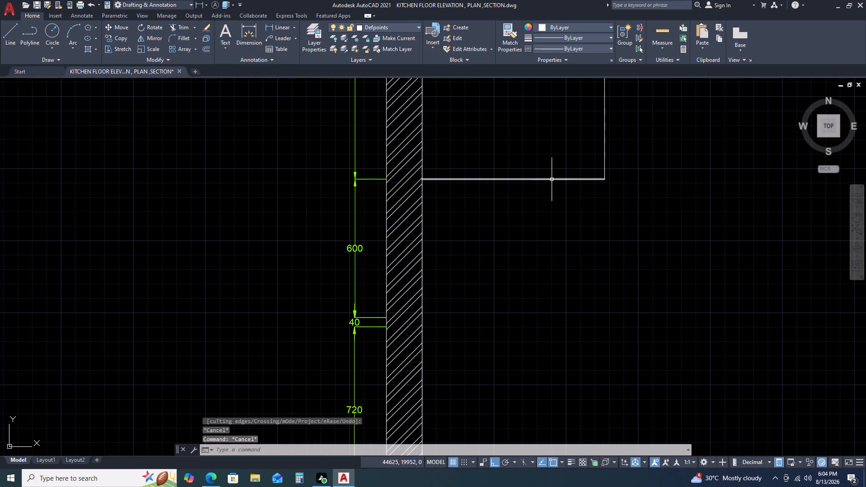
pyautogui.click(552, 179)
pyautogui.write('O 30')
pyautogui.press('space')
pyautogui.click(547, 196)
pyautogui.press('Escape')
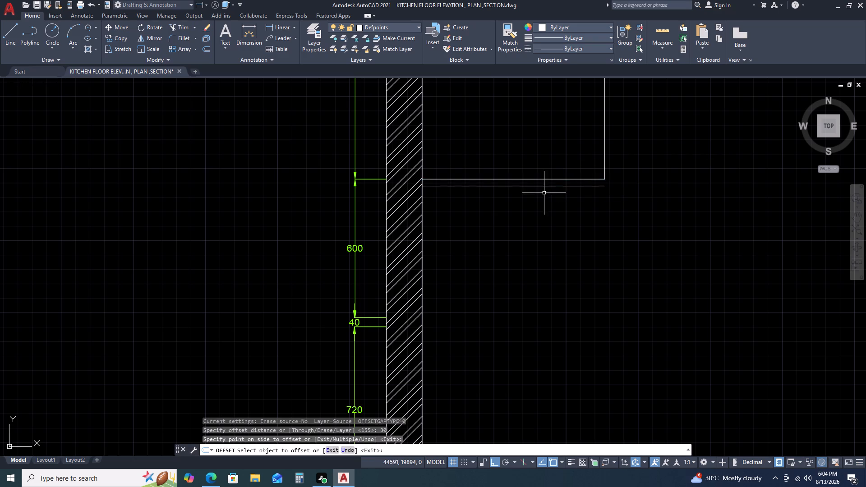
pyautogui.write('EX')
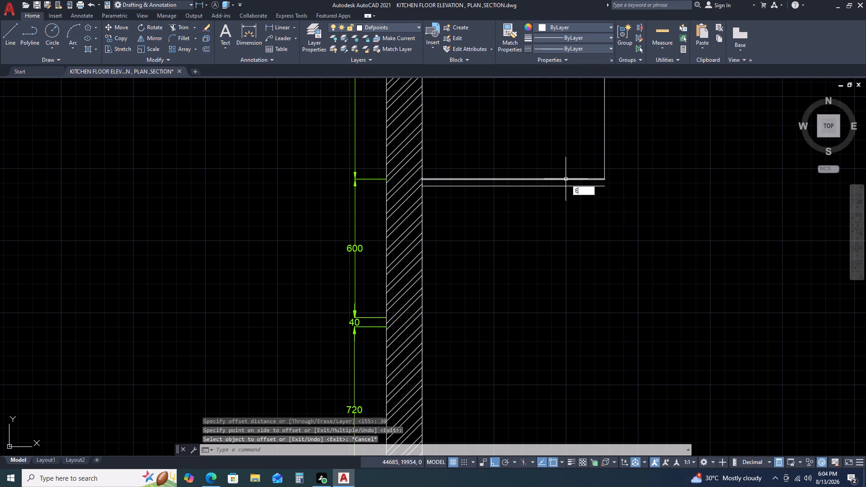
pyautogui.press('space')
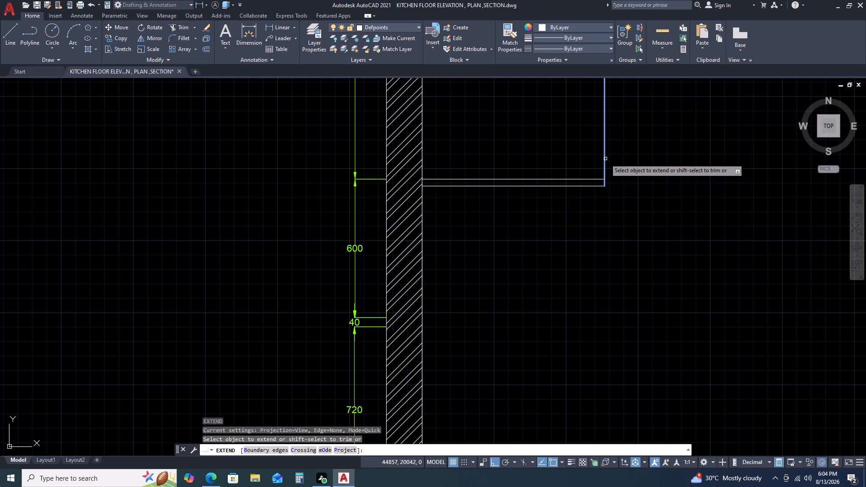
pyautogui.click(605, 159)
pyautogui.press('Escape')
# Draw a vertical line from the ceiling at the 350/440 division 1290 down to the wall unit's upper bottom line.
pyautogui.scroll(-1, 533, 153)
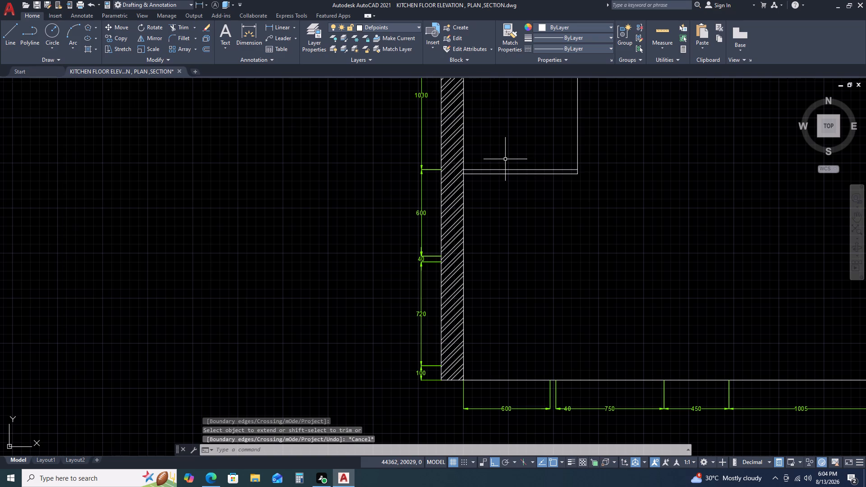
pyautogui.scroll(-2, 509, 159)
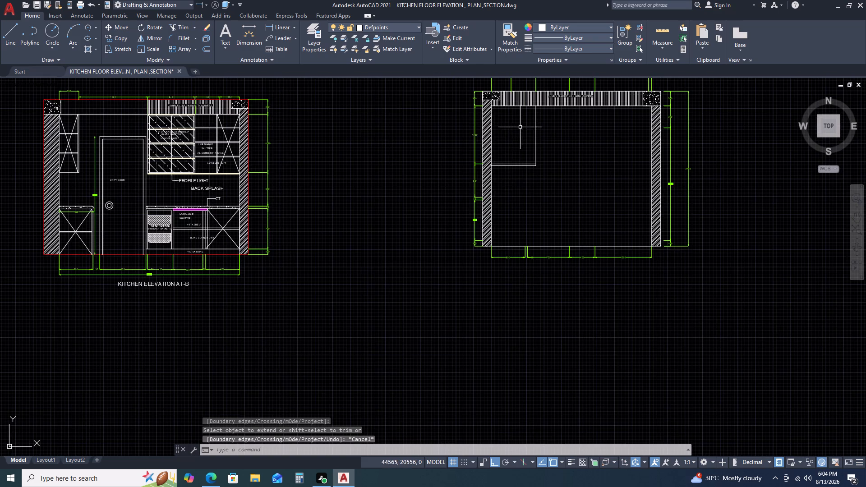
pyautogui.scroll(2, 506, 112)
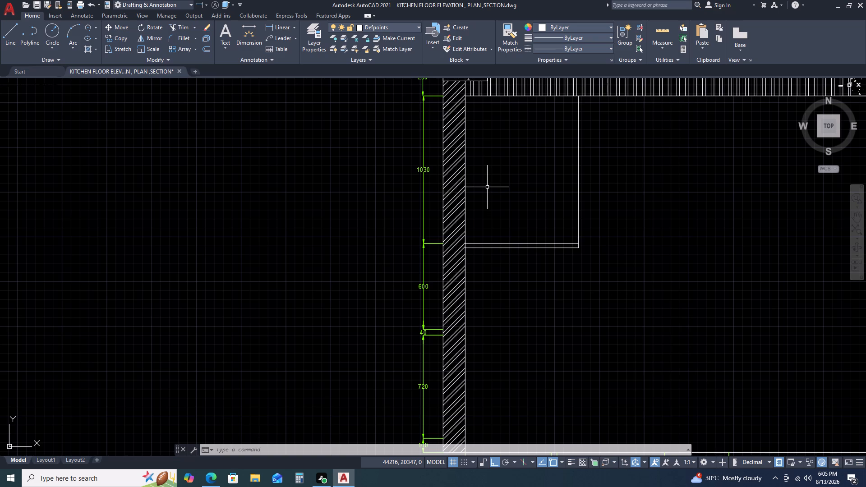
pyautogui.write('L')
pyautogui.press('space')
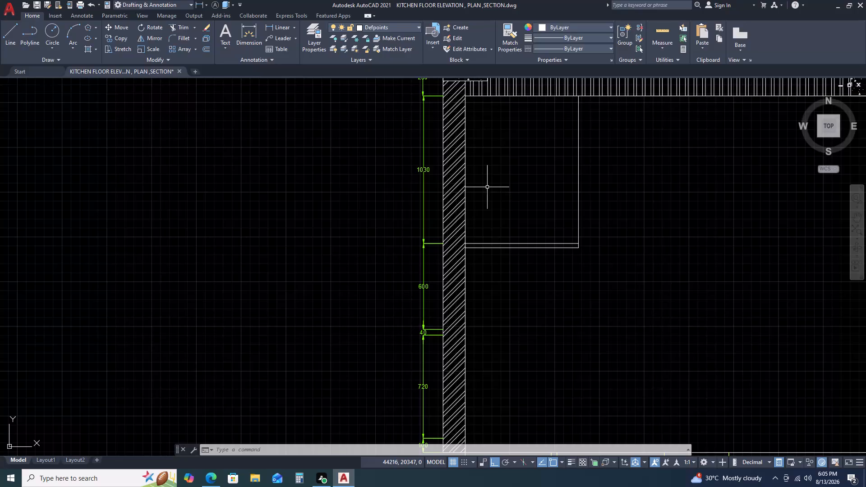
pyautogui.scroll(-2, 488, 186)
pyautogui.scroll(2, 499, 140)
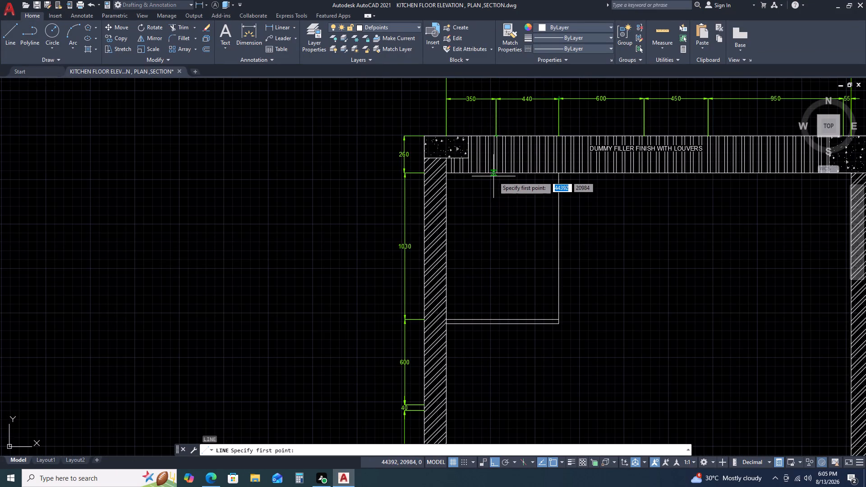
pyautogui.scroll(2, 496, 175)
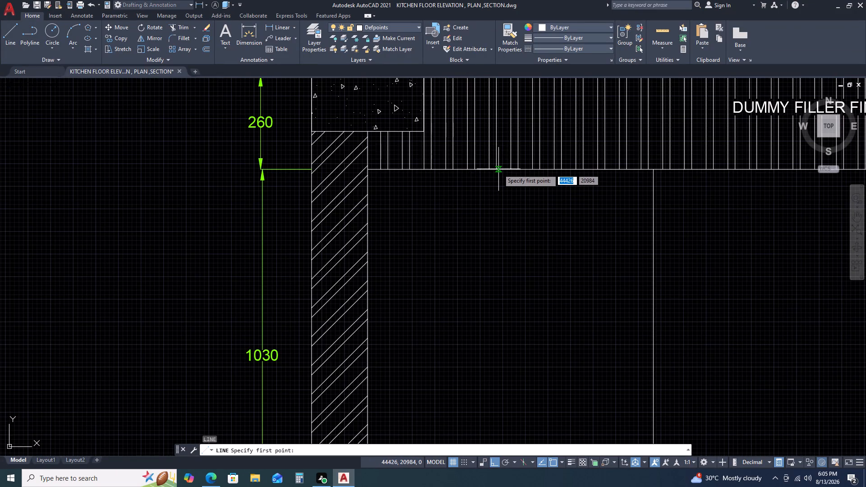
pyautogui.scroll(-3, 498, 170)
pyautogui.scroll(3, 496, 145)
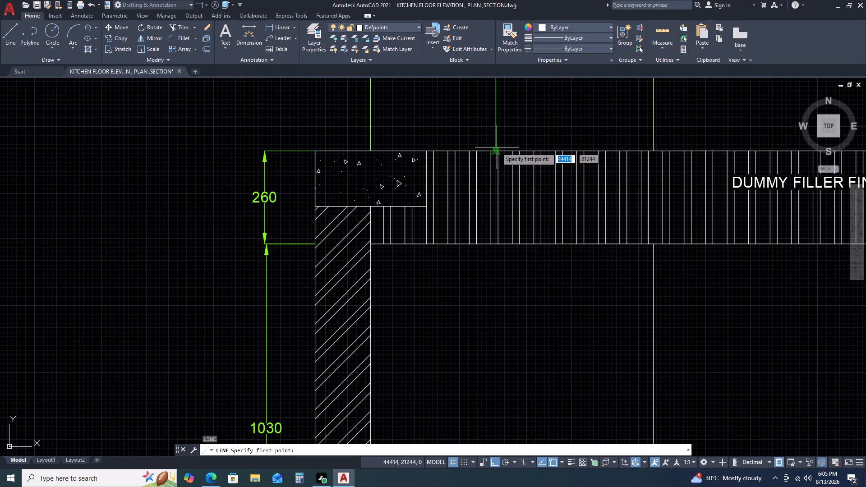
pyautogui.click(497, 150)
pyautogui.scroll(-3, 472, 257)
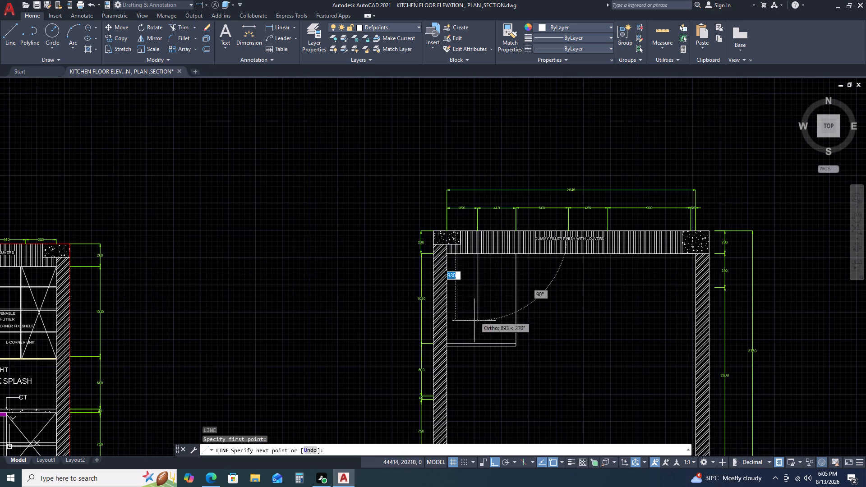
pyautogui.scroll(3, 468, 345)
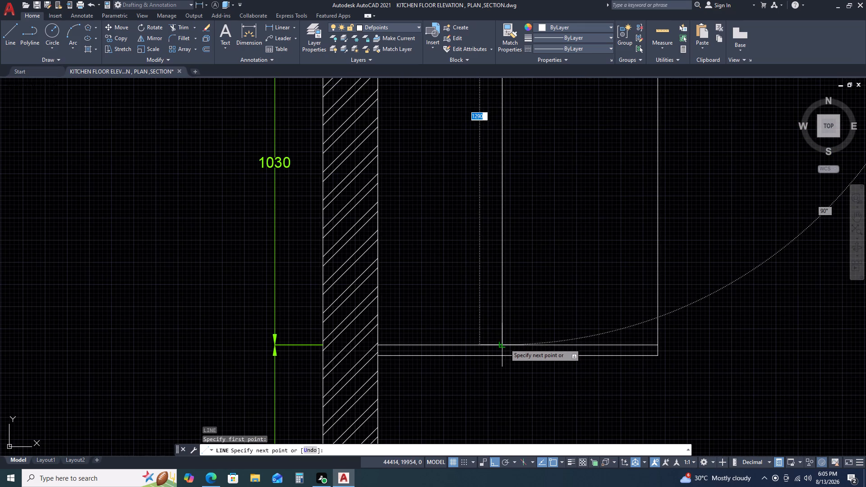
pyautogui.click(505, 344)
pyautogui.press('Escape')
# Trim the part of the new vertical divider line that runs through the louvered filler band.
pyautogui.moveTo(507, 163); pyautogui.dragTo(474, 314, button='middle')
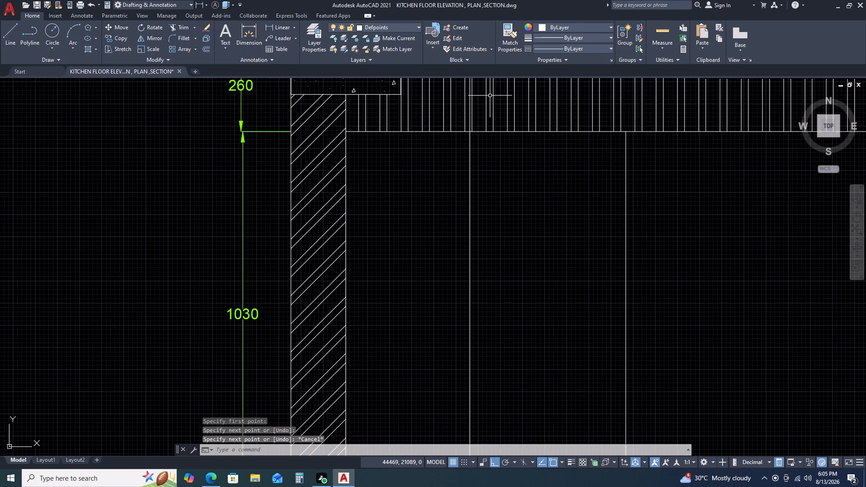
pyautogui.write('TRT')
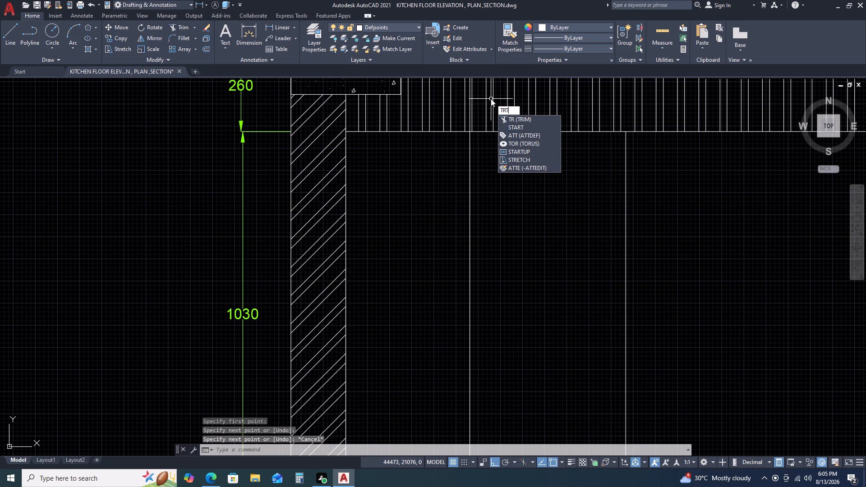
pyautogui.press('BackSpace')
pyautogui.press('space')
pyautogui.scroll(1, 468, 126)
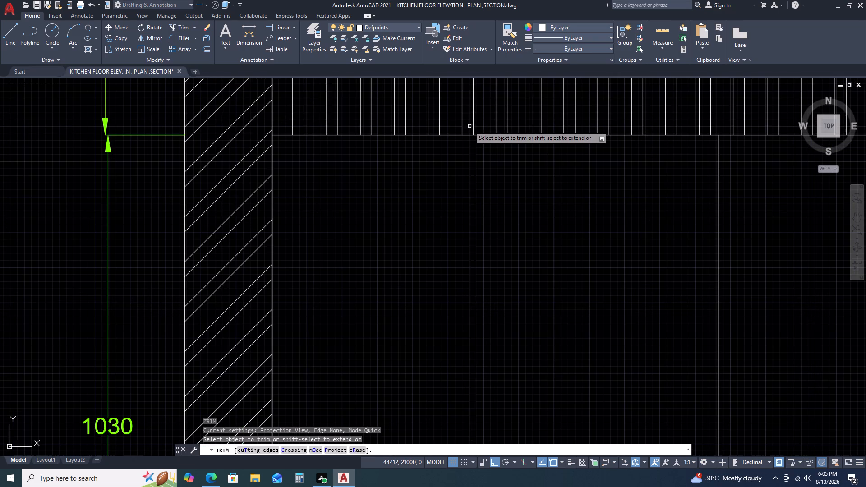
pyautogui.click(471, 126)
pyautogui.press('Escape')
# Offset the wall unit's vertical divider line 30 towards the left wall.
pyautogui.scroll(-4, 422, 161)
pyautogui.moveTo(426, 233); pyautogui.dragTo(441, 180, button='middle')
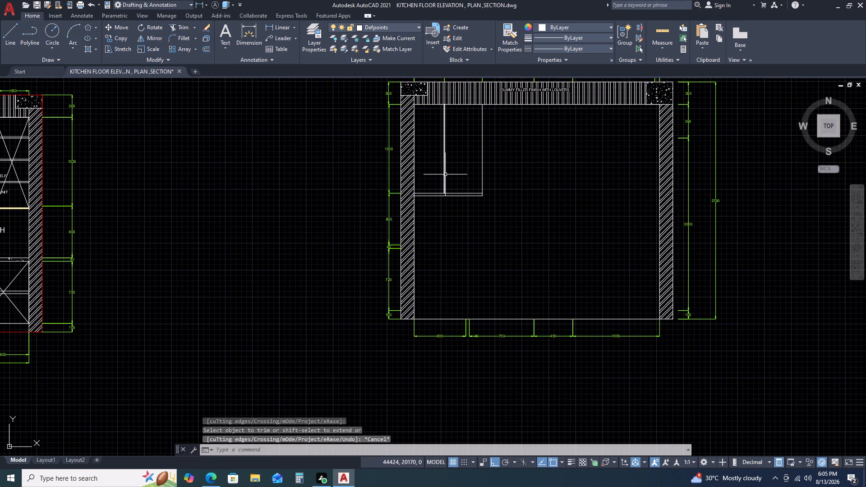
pyautogui.press('Escape')
pyautogui.scroll(3, 445, 178)
pyautogui.click(450, 173)
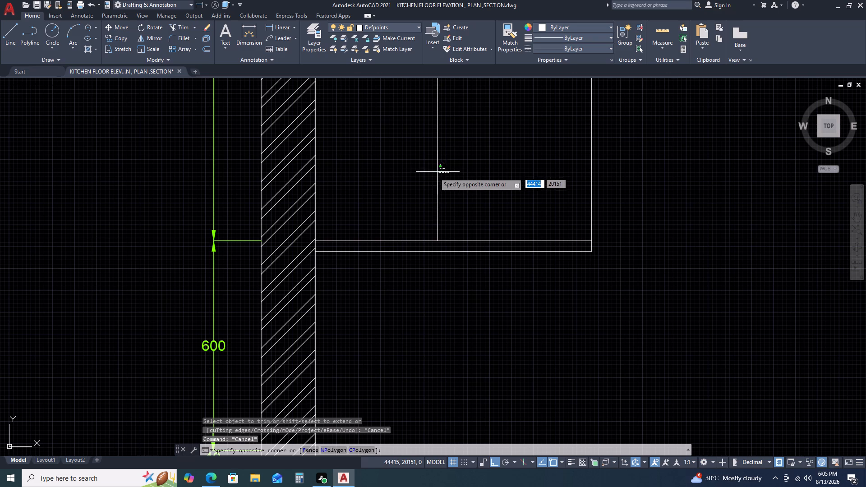
pyautogui.click(425, 177)
pyautogui.write('O')
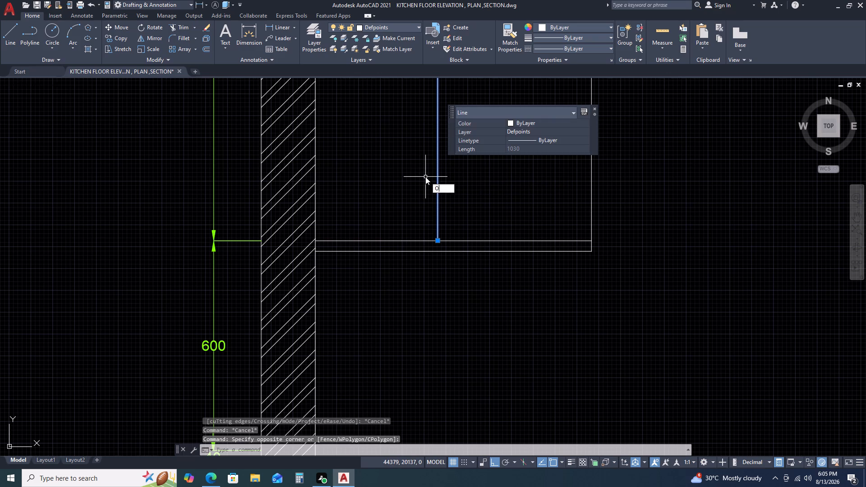
pyautogui.press('space')
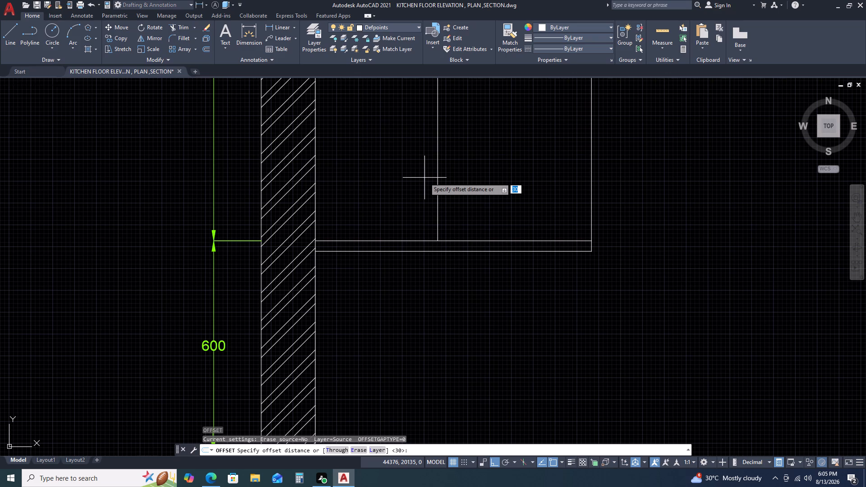
pyautogui.press('space')
pyautogui.click(387, 185)
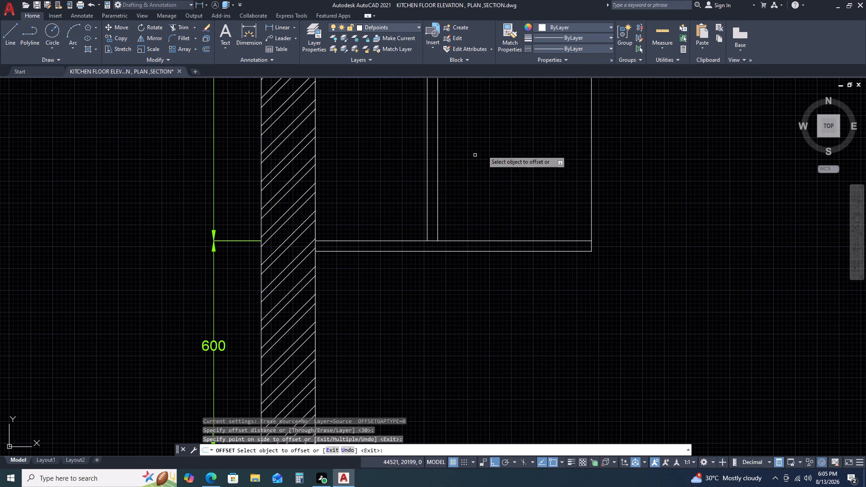
pyautogui.press('Escape')
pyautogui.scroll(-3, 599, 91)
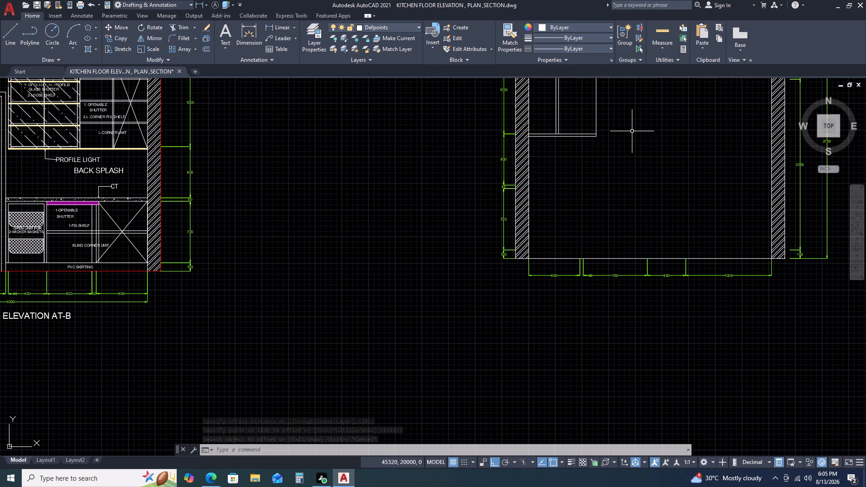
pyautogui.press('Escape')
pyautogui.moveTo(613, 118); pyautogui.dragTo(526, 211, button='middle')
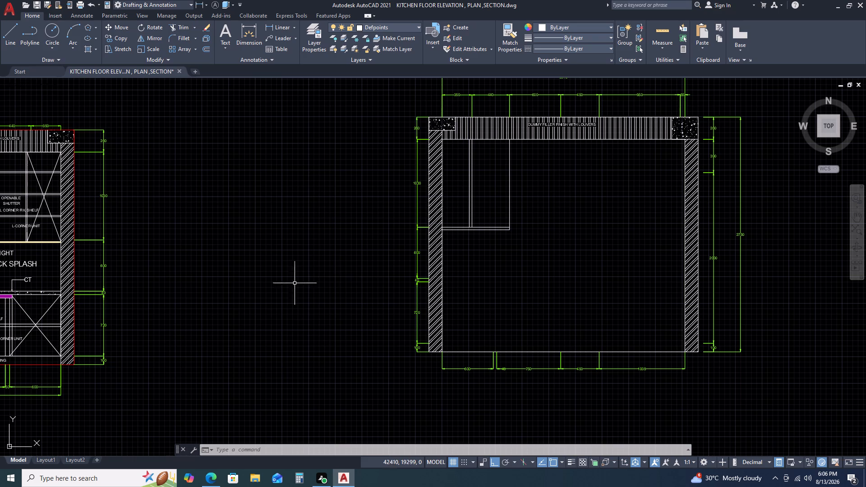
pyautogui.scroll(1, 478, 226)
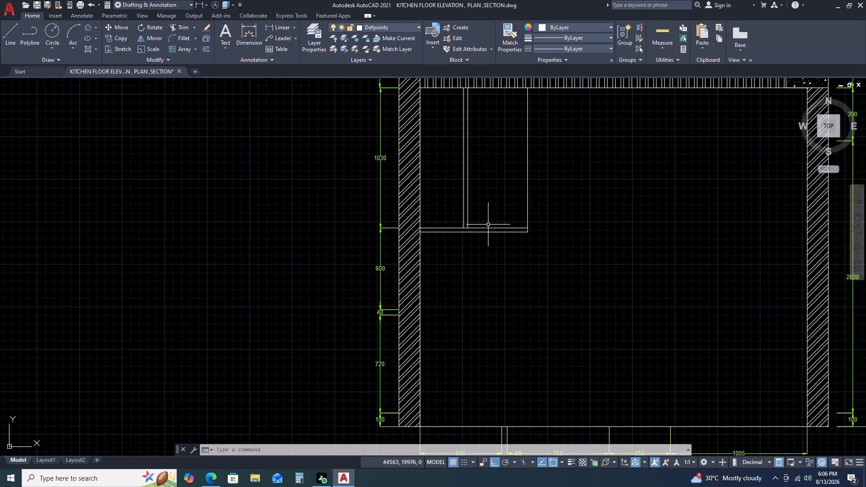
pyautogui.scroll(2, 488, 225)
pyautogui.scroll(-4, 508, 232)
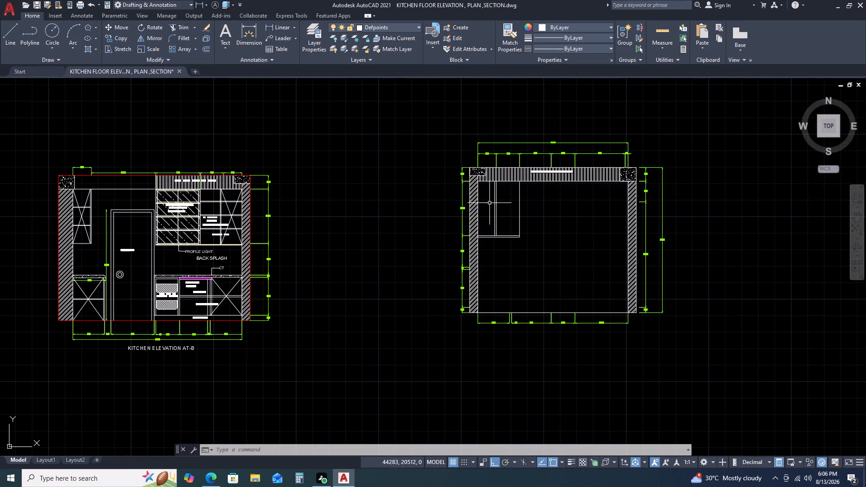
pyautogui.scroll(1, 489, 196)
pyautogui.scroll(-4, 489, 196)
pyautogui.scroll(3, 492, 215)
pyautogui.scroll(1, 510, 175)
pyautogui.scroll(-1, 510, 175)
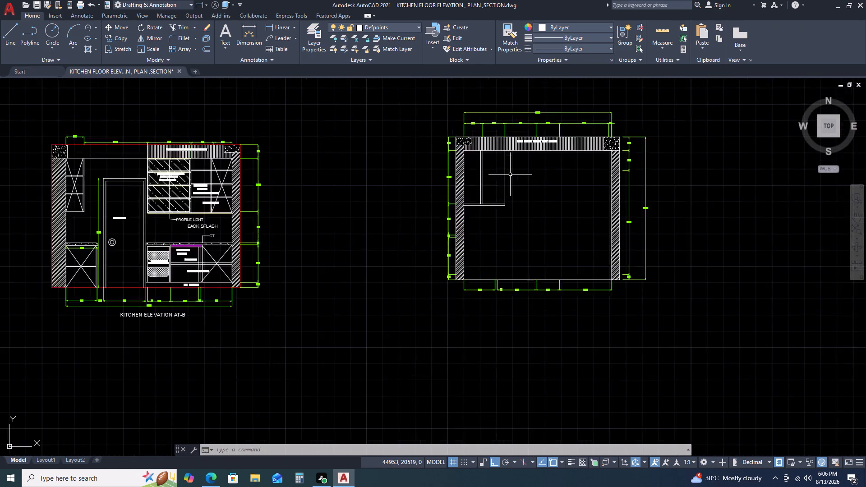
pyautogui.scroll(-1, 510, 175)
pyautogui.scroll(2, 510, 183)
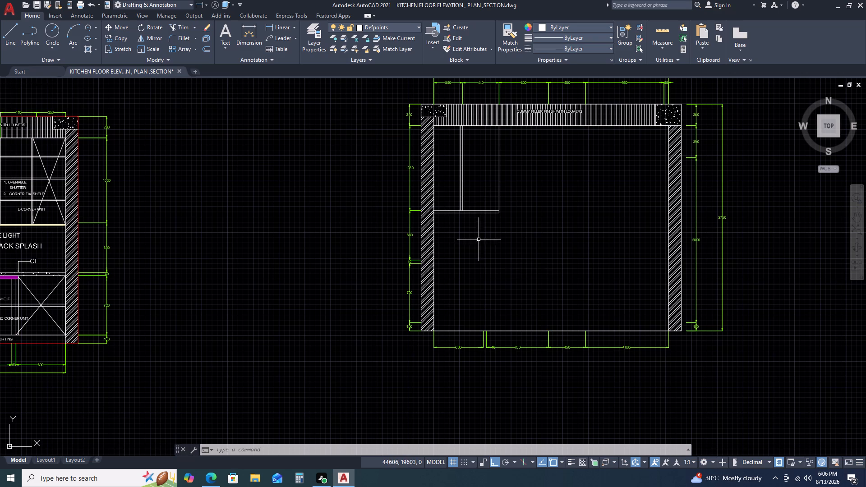
# Add a 350 vertical linear dimension upward from the wall unit's upper bottom line, beside its outer side line.
pyautogui.doubleClick(284, 25)
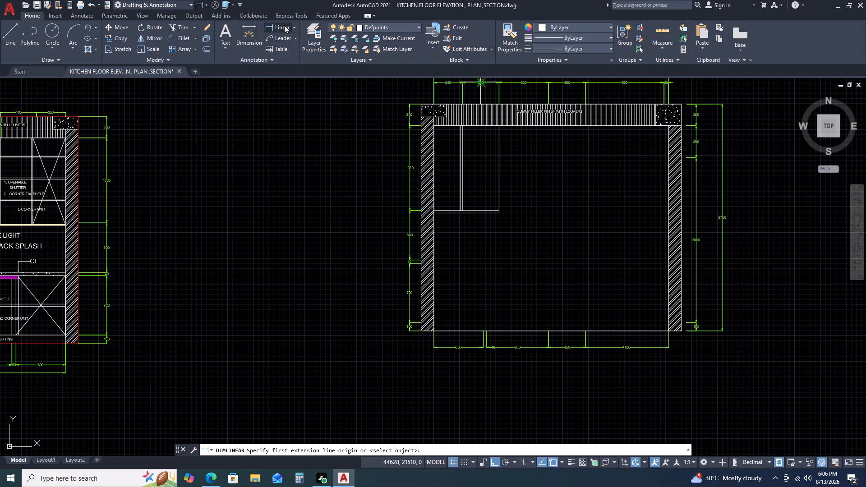
pyautogui.scroll(2, 491, 183)
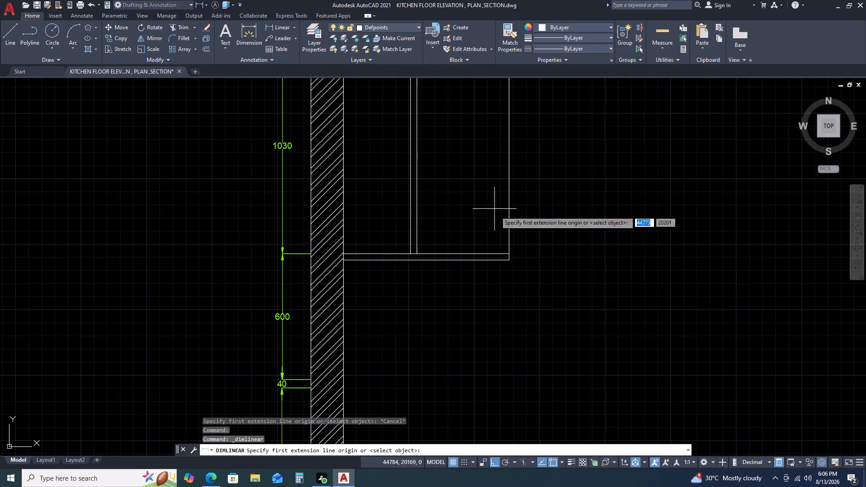
pyautogui.click(508, 253)
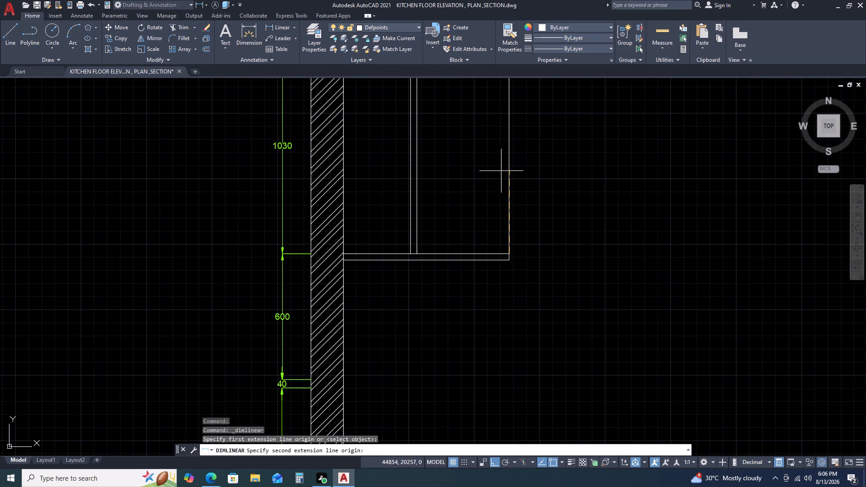
pyautogui.press('3')
pyautogui.press('5')
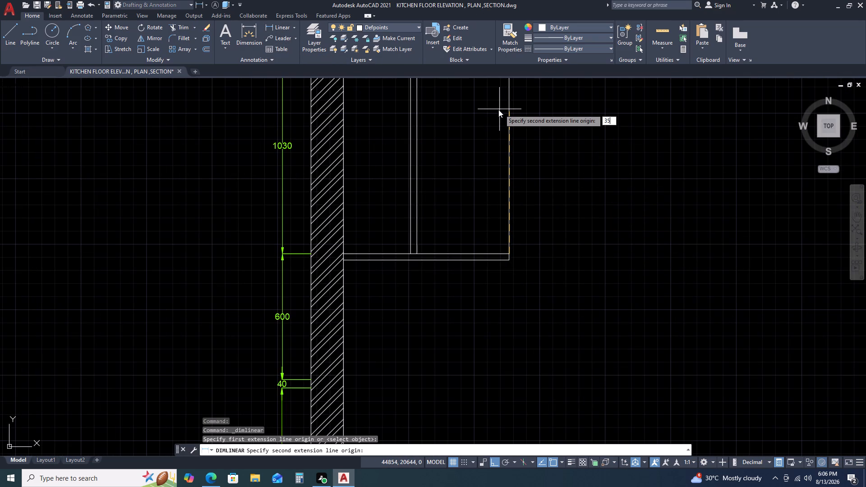
pyautogui.press('0')
pyautogui.press('space')
pyautogui.click(548, 152)
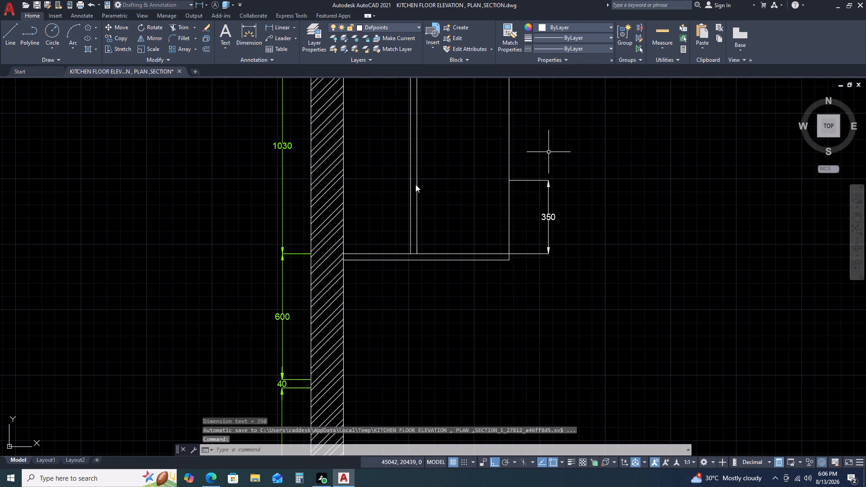
# Add a 350 vertical linear dimension downward from the filler band's lower edge along the wall unit's outer side line.
pyautogui.press('space')
pyautogui.moveTo(541, 160); pyautogui.dragTo(539, 221, button='middle')
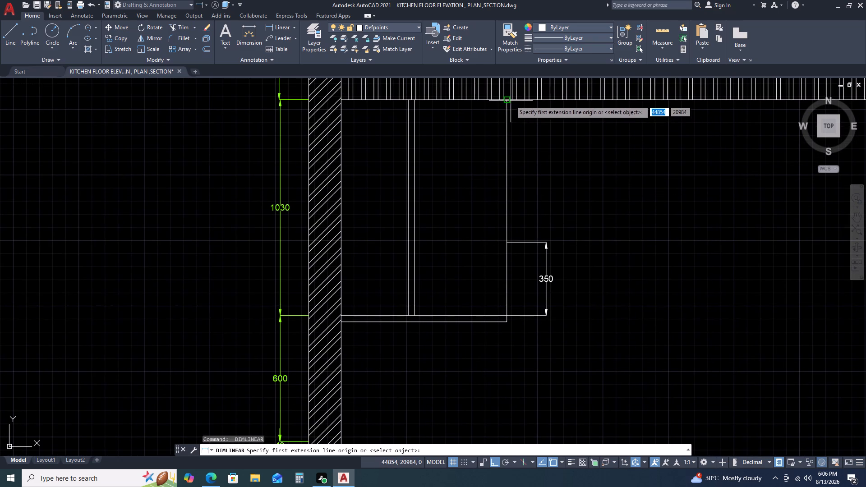
pyautogui.click(510, 101)
pyautogui.write('350')
pyautogui.press('space')
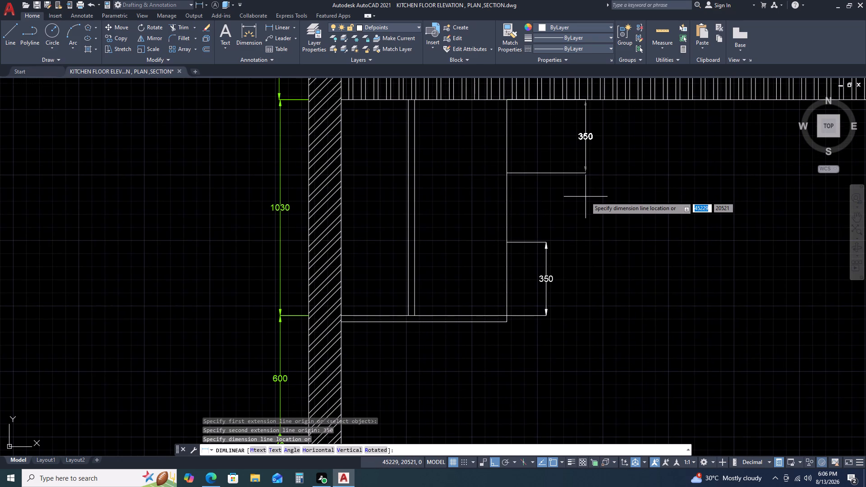
pyautogui.click(585, 197)
pyautogui.press('Escape')
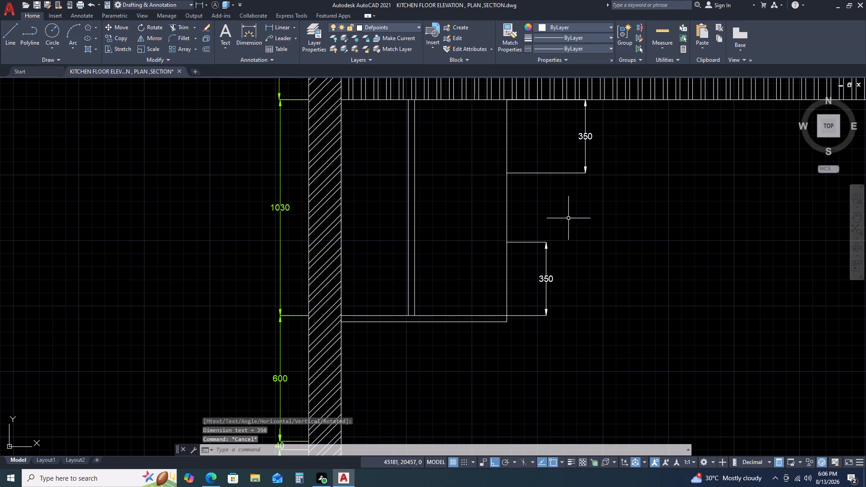
# Measure the gap between the two 350 dimensions on the wall unit's side line with a linear dimension preview.
pyautogui.moveTo(547, 199); pyautogui.dragTo(560, 172, button='middle')
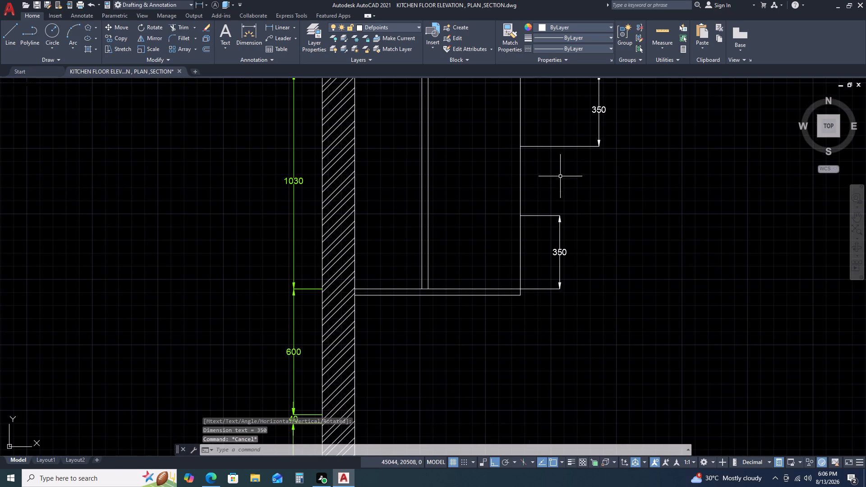
pyautogui.press('space')
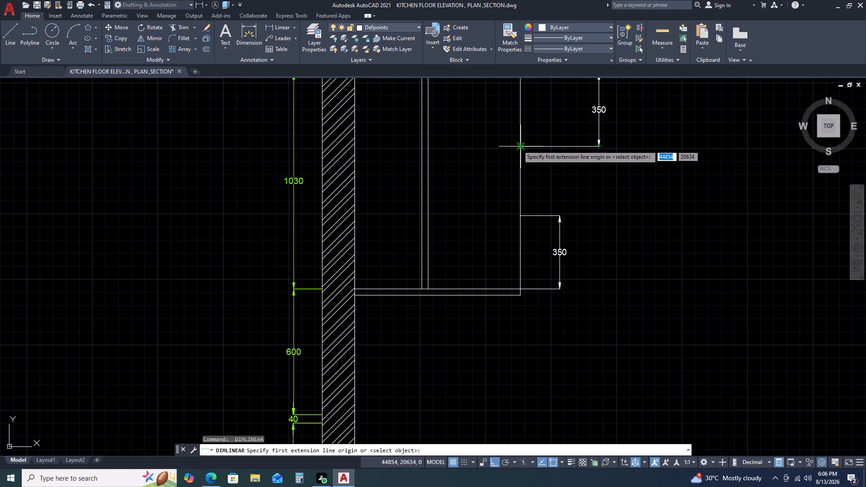
pyautogui.click(518, 145)
pyautogui.click(520, 215)
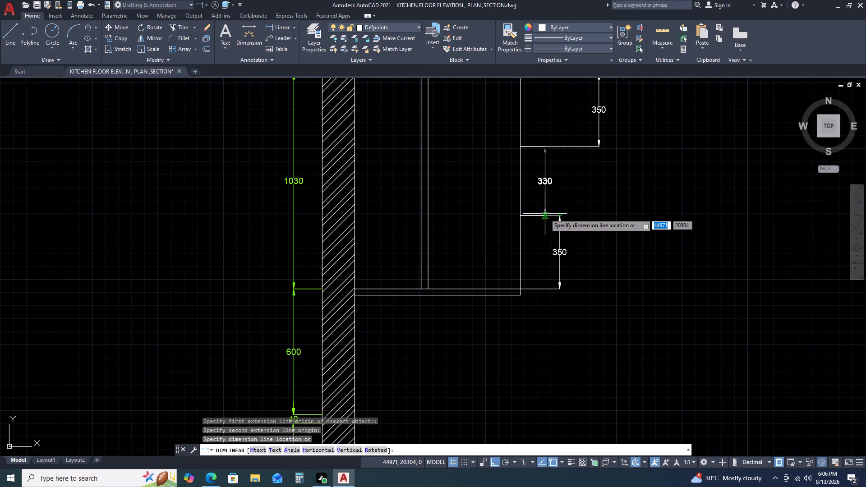
pyautogui.scroll(5, 556, 217)
pyautogui.scroll(-5, 520, 212)
pyautogui.press('Escape')
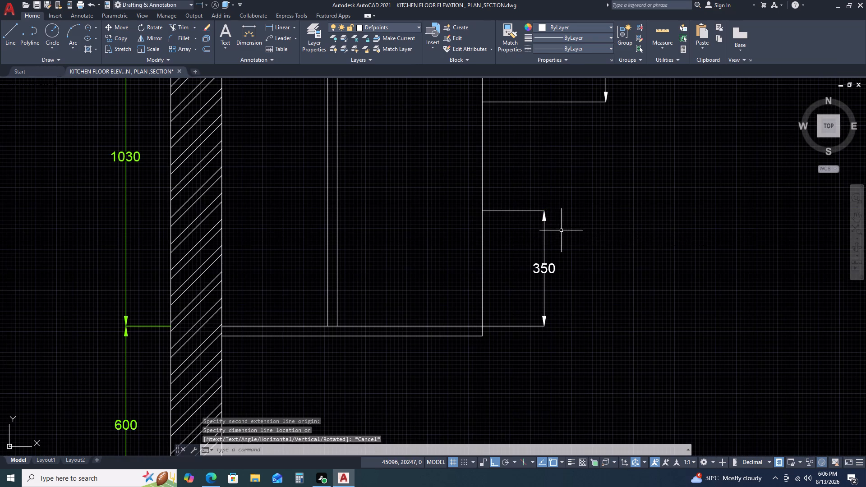
# Draw a 790 horizontal shelf line from the top of the lower 350 dimension on the outer side line to the left wall.
pyautogui.scroll(-2, 559, 232)
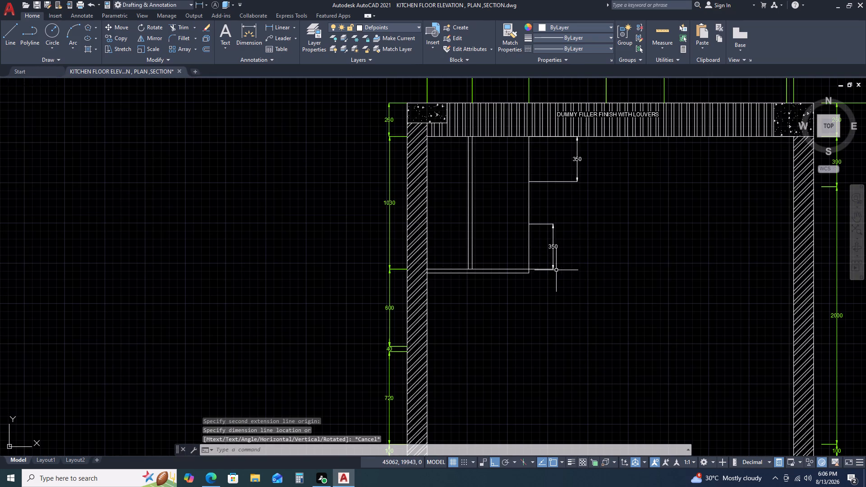
pyautogui.scroll(-2, 559, 270)
pyautogui.scroll(3, 530, 240)
pyautogui.moveTo(542, 261); pyautogui.dragTo(623, 202, button='middle')
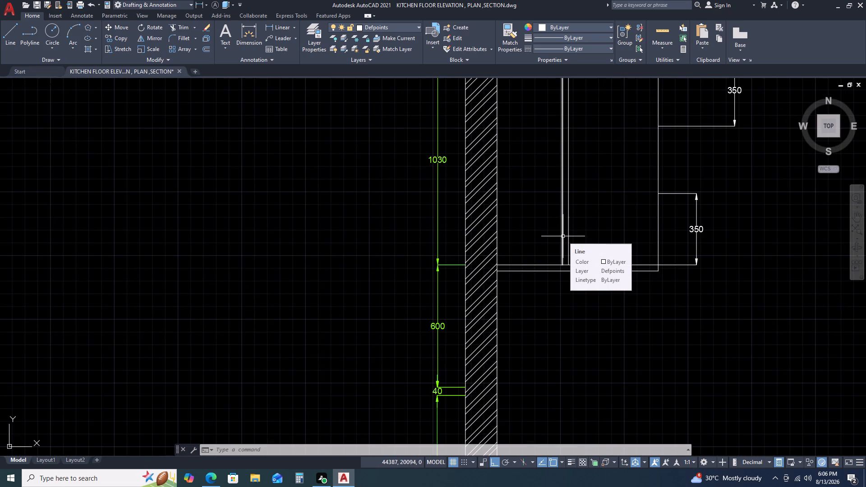
pyautogui.press('l')
pyautogui.press('space')
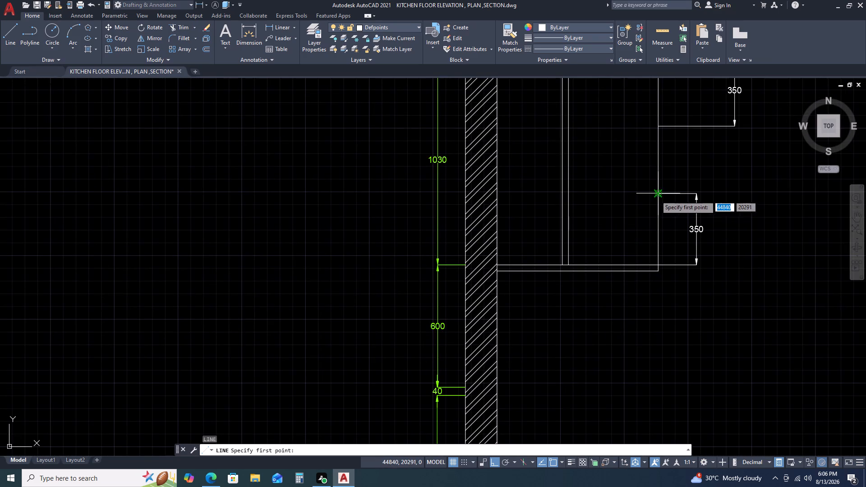
pyautogui.click(657, 195)
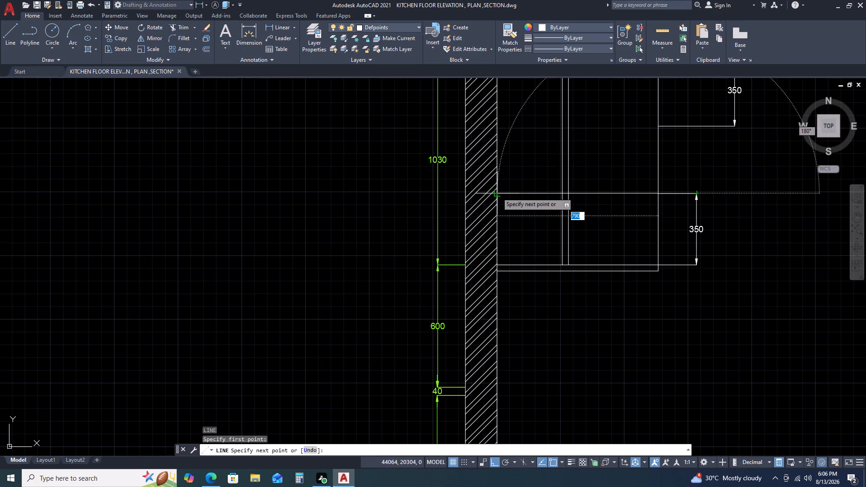
pyautogui.click(497, 193)
pyautogui.press('Escape')
# Offset the lower shelf line 30 downward.
pyautogui.click(609, 194)
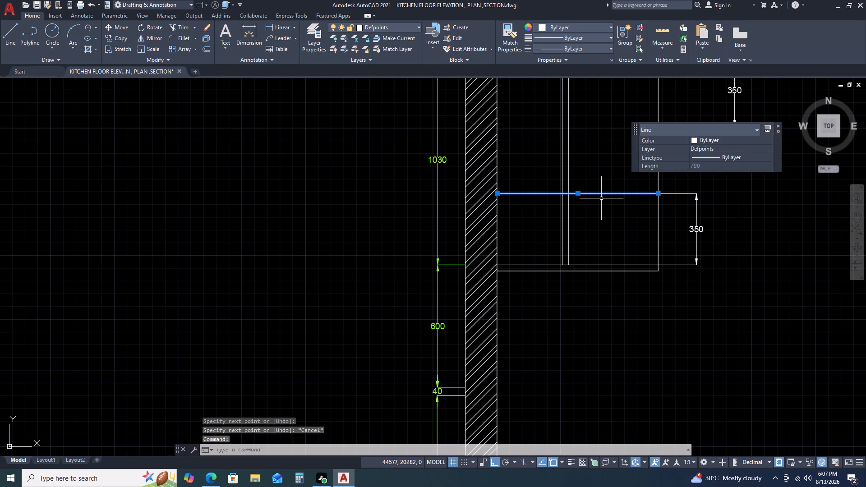
pyautogui.press('o')
pyautogui.press('space')
pyautogui.press('space')
pyautogui.click(596, 222)
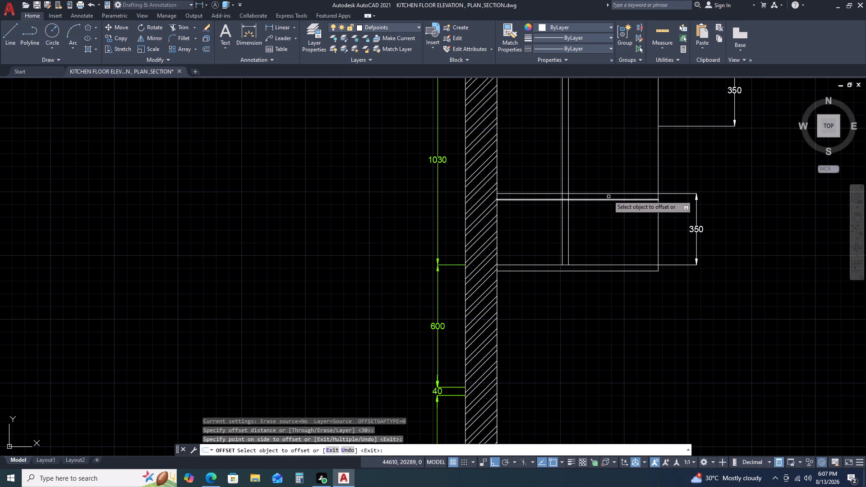
pyautogui.moveTo(604, 184); pyautogui.dragTo(588, 210, button='middle')
pyautogui.press('Escape')
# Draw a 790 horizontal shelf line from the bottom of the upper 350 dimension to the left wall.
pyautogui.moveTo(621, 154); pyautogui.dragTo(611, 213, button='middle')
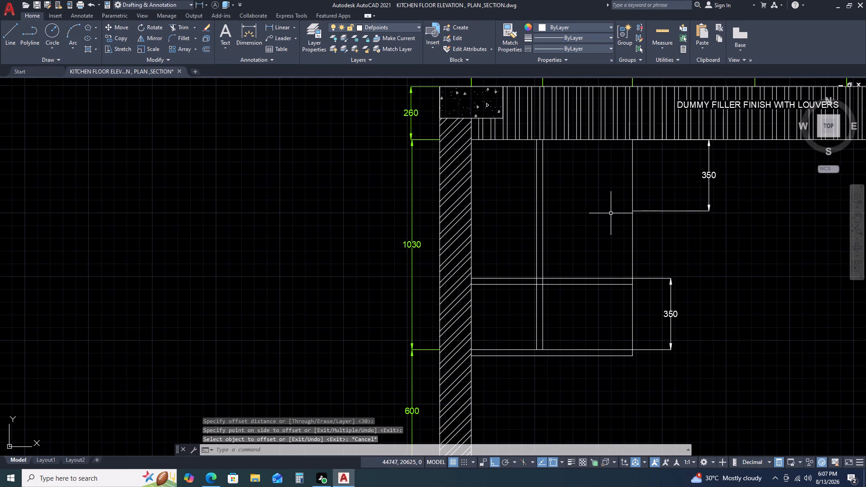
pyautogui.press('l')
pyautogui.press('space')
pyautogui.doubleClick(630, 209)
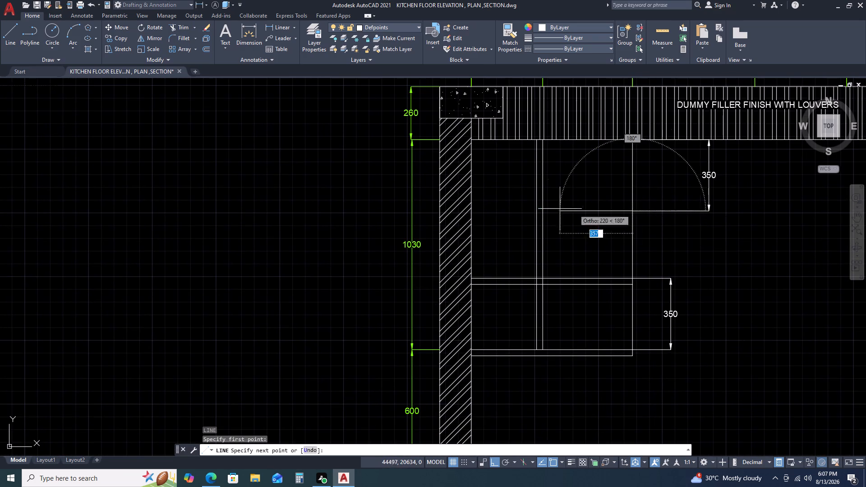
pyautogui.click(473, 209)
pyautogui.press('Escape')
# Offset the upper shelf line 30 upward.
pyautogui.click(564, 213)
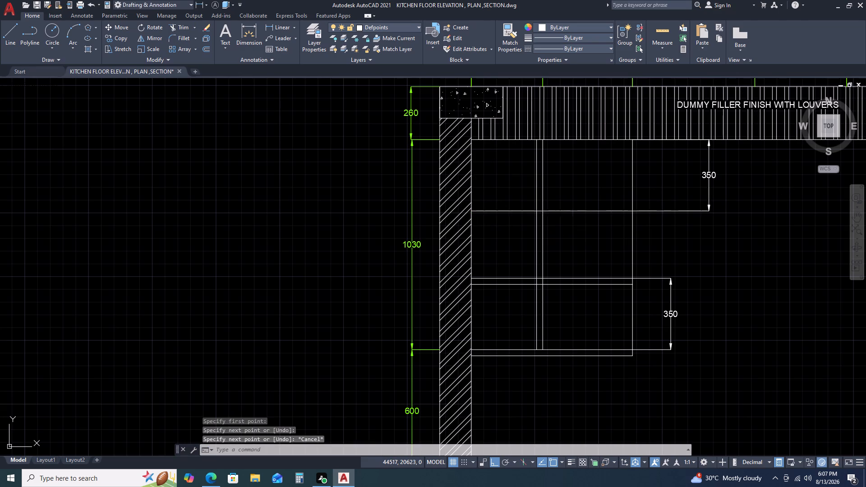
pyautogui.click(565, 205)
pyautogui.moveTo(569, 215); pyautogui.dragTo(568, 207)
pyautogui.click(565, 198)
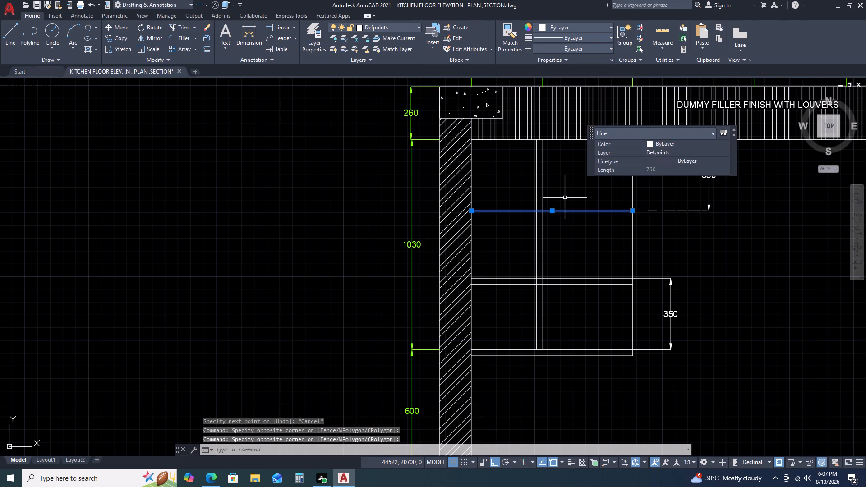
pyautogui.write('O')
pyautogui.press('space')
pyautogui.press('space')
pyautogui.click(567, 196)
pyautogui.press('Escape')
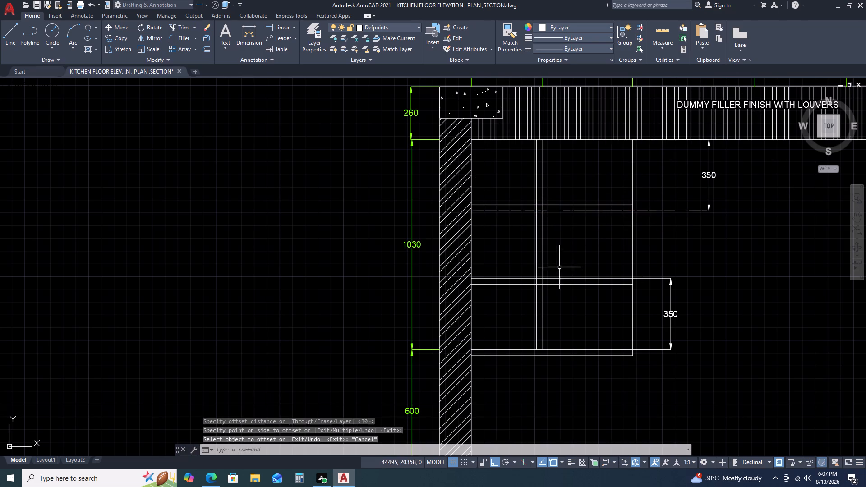
# Quick-measure the wall unit's lower compartment between the left wall and the vertical divider.
pyautogui.moveTo(653, 290); pyautogui.dragTo(601, 216, button='middle')
pyautogui.scroll(-1, 615, 250)
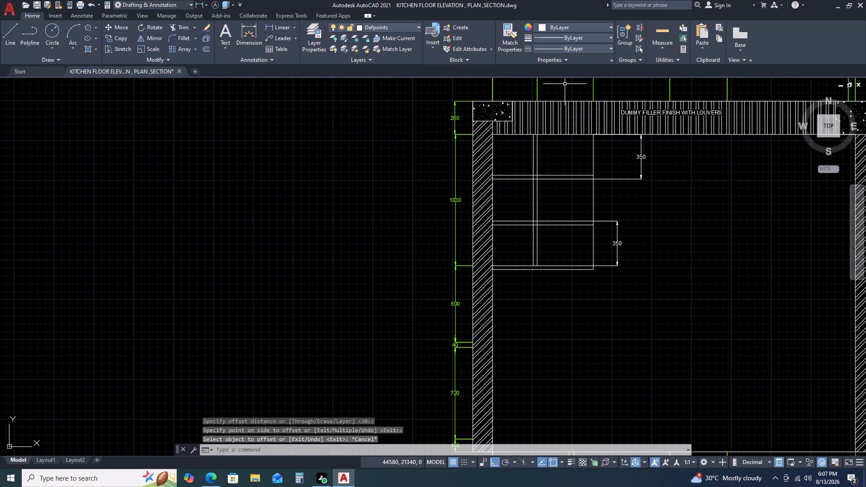
pyautogui.click(667, 30)
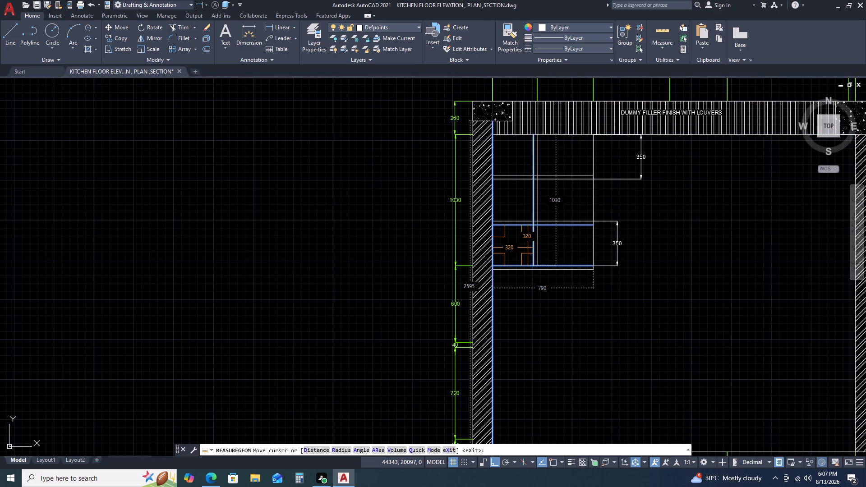
pyautogui.press('Escape')
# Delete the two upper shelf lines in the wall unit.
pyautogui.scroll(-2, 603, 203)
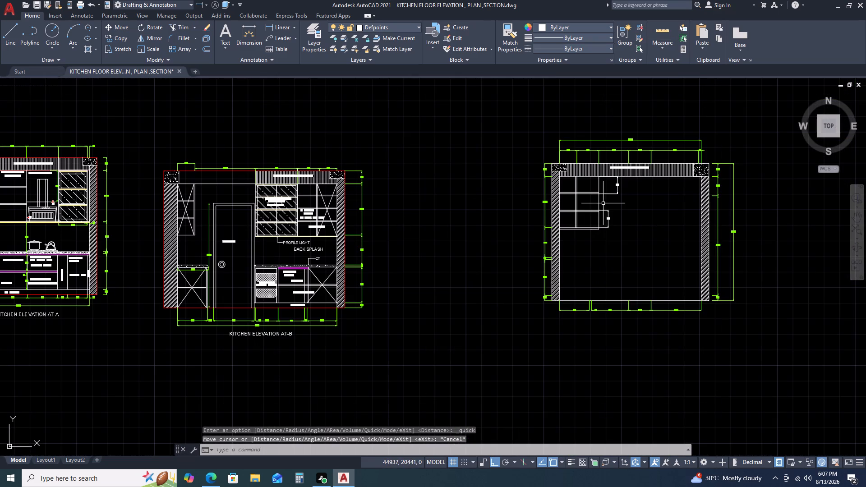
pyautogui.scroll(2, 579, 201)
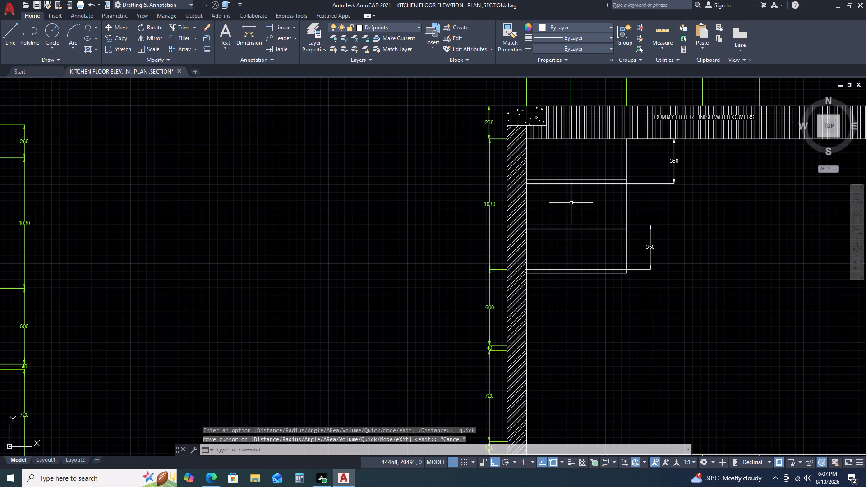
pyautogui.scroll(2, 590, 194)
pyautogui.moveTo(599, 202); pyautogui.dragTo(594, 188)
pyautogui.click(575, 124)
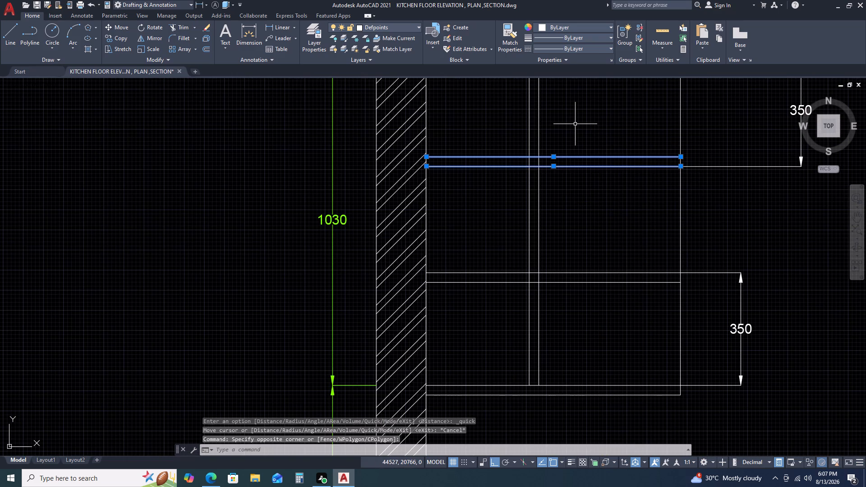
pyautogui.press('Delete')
# Draw a diagonal line from the top of the divider's wall-side line to the wall unit's bottom corner at the left wall.
pyautogui.scroll(-2, 551, 154)
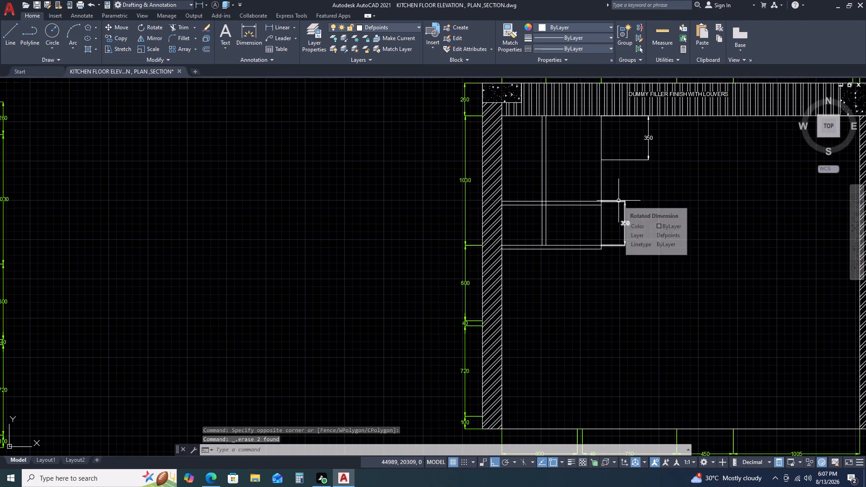
pyautogui.press('l')
pyautogui.press('space')
pyautogui.scroll(2, 539, 117)
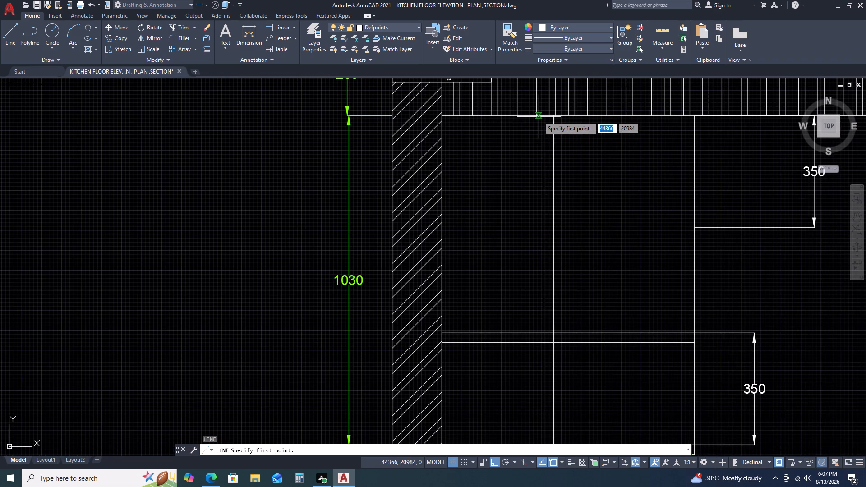
pyautogui.click(544, 117)
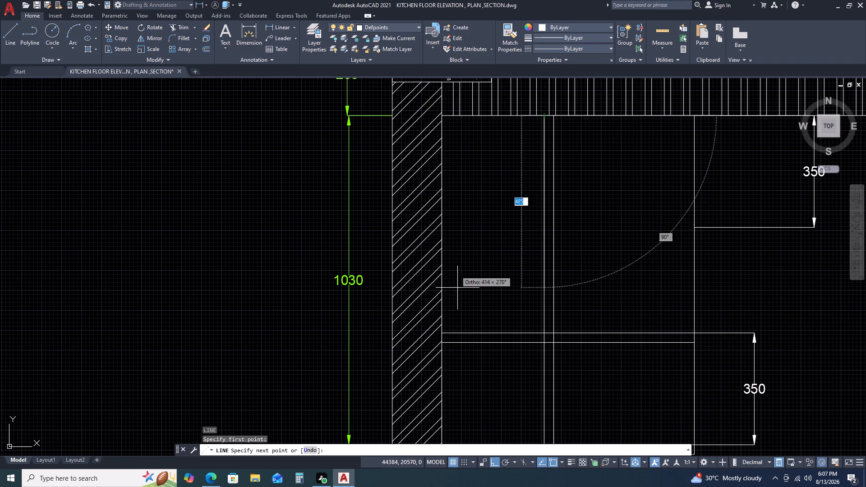
pyautogui.scroll(-3, 447, 345)
pyautogui.scroll(4, 454, 377)
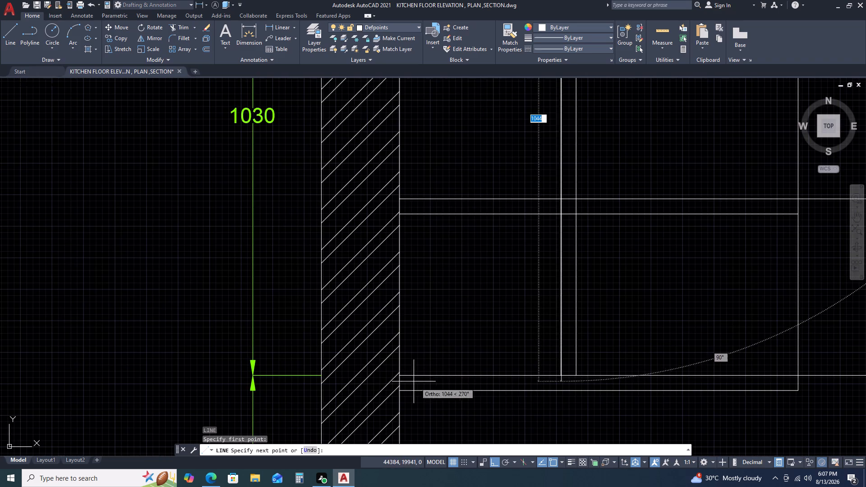
pyautogui.click(398, 374)
pyautogui.press('Escape')
# Draw the crossing diagonal from the bottom of the divider's wall-side line to the filler band's lower edge at the left wall.
pyautogui.press('space')
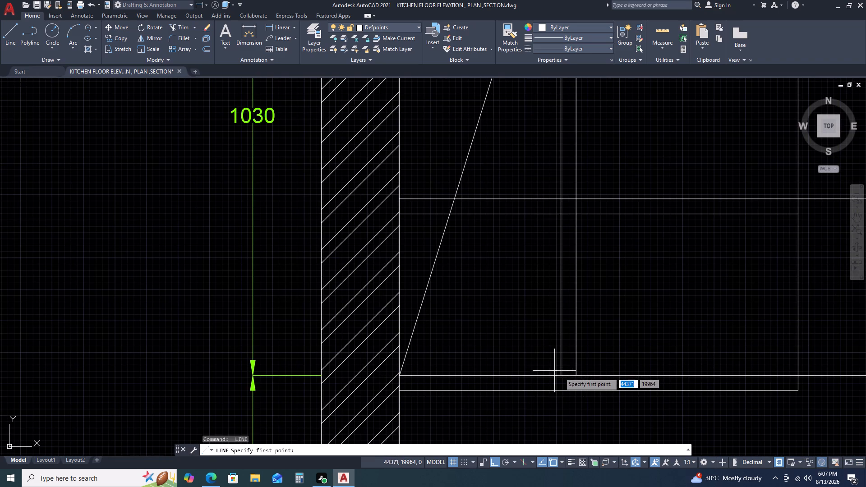
pyautogui.click(559, 372)
pyautogui.scroll(-2, 478, 156)
pyautogui.moveTo(476, 128); pyautogui.dragTo(487, 186, button='middle')
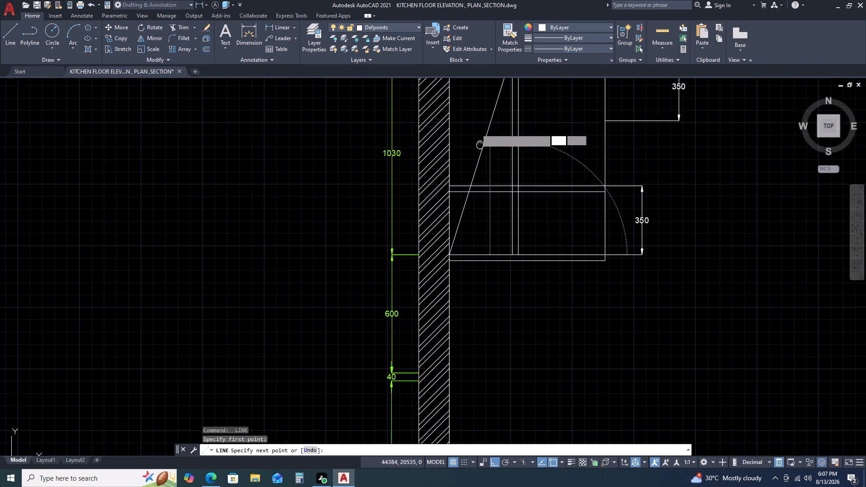
pyautogui.moveTo(487, 186); pyautogui.dragTo(503, 282, button='middle')
pyautogui.scroll(1, 474, 193)
pyautogui.click(474, 193)
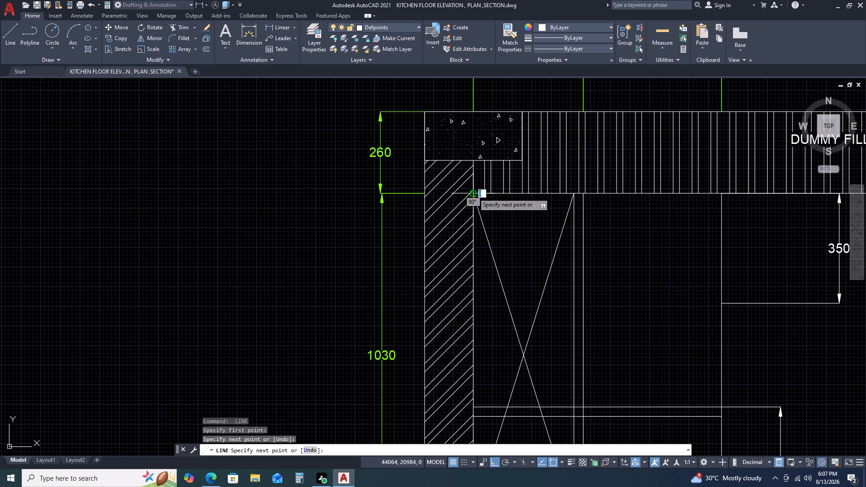
pyautogui.press('Escape')
# Delete the two 350 dimensions beside the wall unit's outer side line.
pyautogui.scroll(-3, 508, 221)
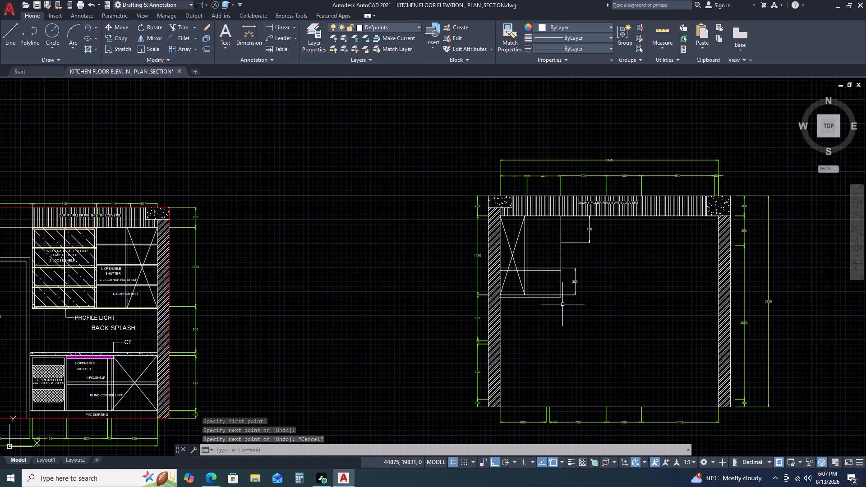
pyautogui.scroll(2, 562, 304)
pyautogui.click(602, 280)
pyautogui.click(585, 135)
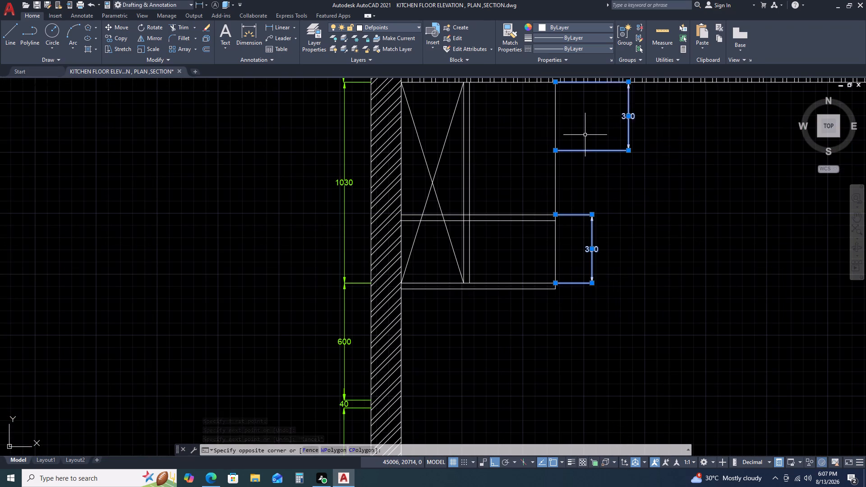
pyautogui.press('Delete')
# Offset the wall unit's outer side line 30 outward, away from the left wall.
pyautogui.scroll(-3, 532, 256)
pyautogui.moveTo(602, 304); pyautogui.dragTo(482, 252, button='middle')
pyautogui.scroll(-1, 479, 250)
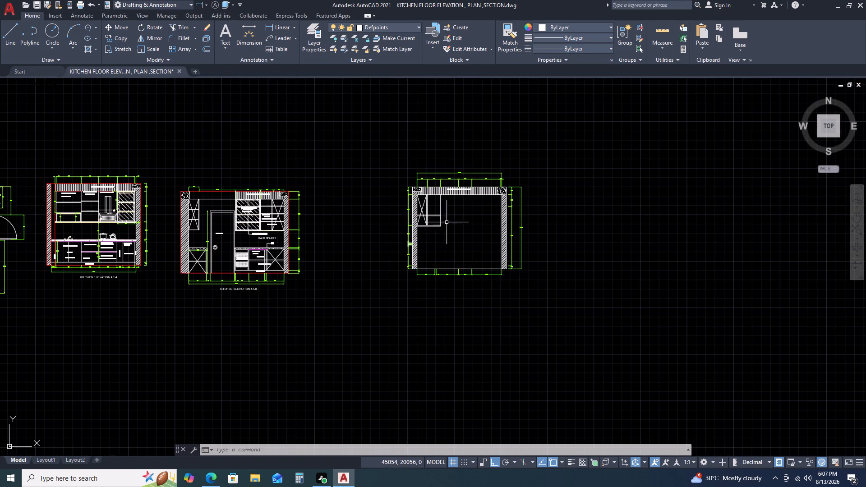
pyautogui.scroll(3, 451, 220)
pyautogui.click(413, 225)
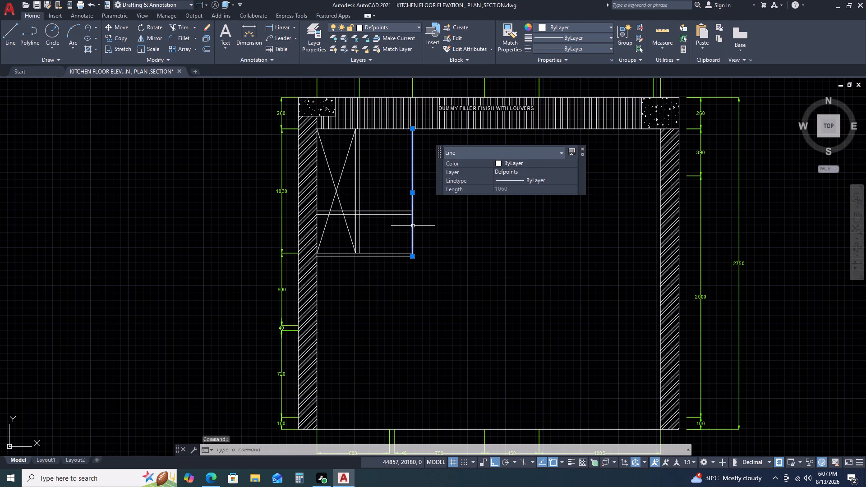
pyautogui.write('O')
pyautogui.press('space')
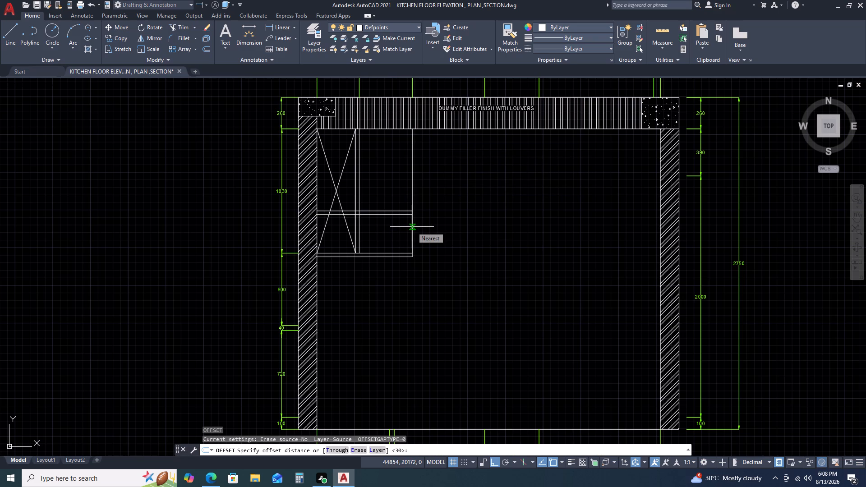
pyautogui.press('3')
pyautogui.press('0')
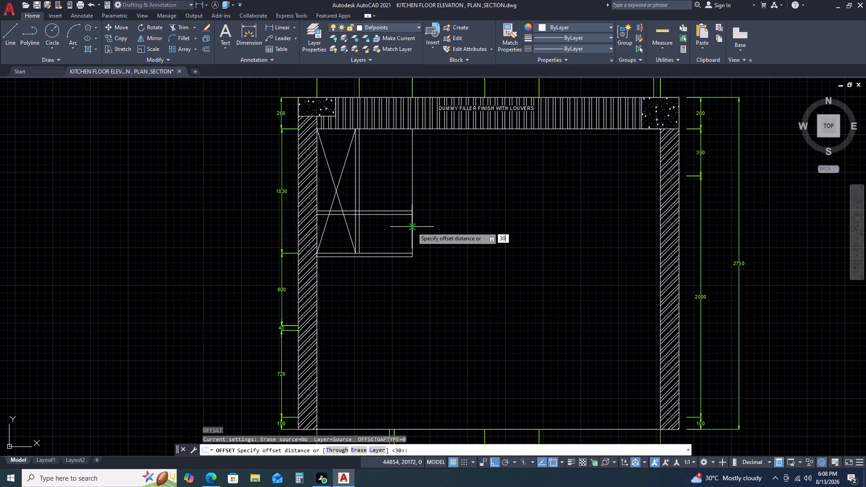
pyautogui.press('space')
pyautogui.click(461, 232)
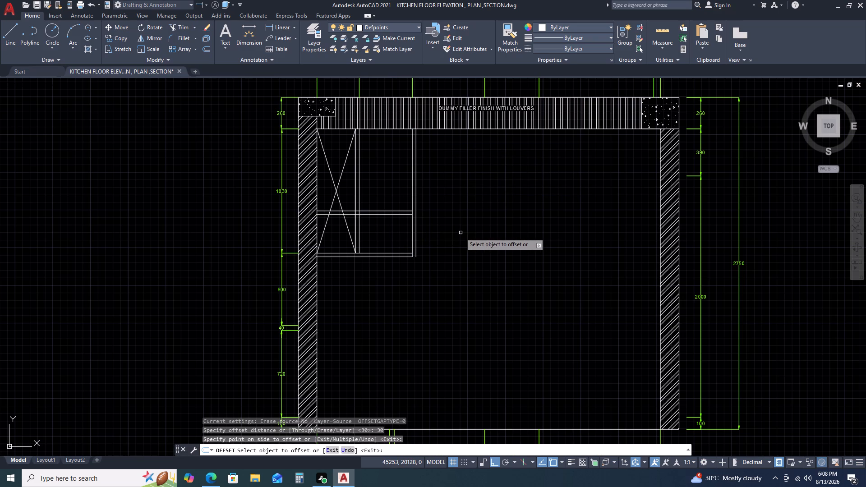
pyautogui.press('Escape')
# Offset the new elevation's floor line 100 upward to form the skirting's top line.
pyautogui.scroll(-2, 457, 234)
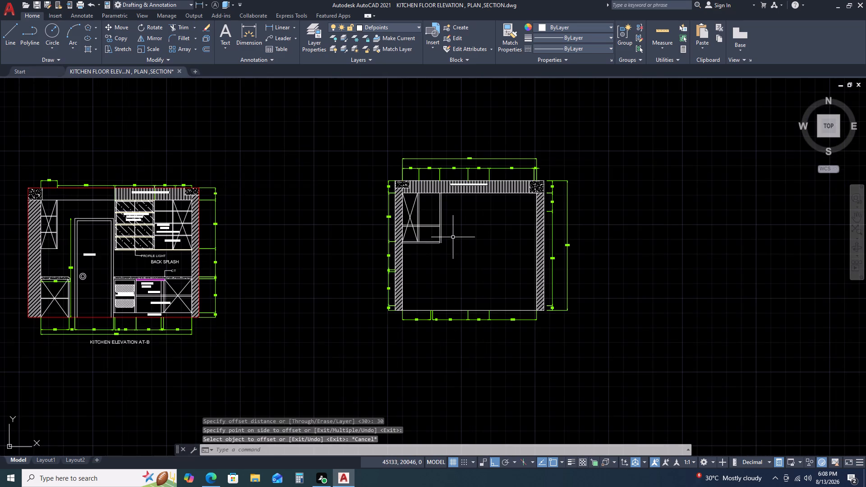
pyautogui.scroll(-1, 453, 237)
pyautogui.moveTo(453, 239); pyautogui.dragTo(455, 192, button='middle')
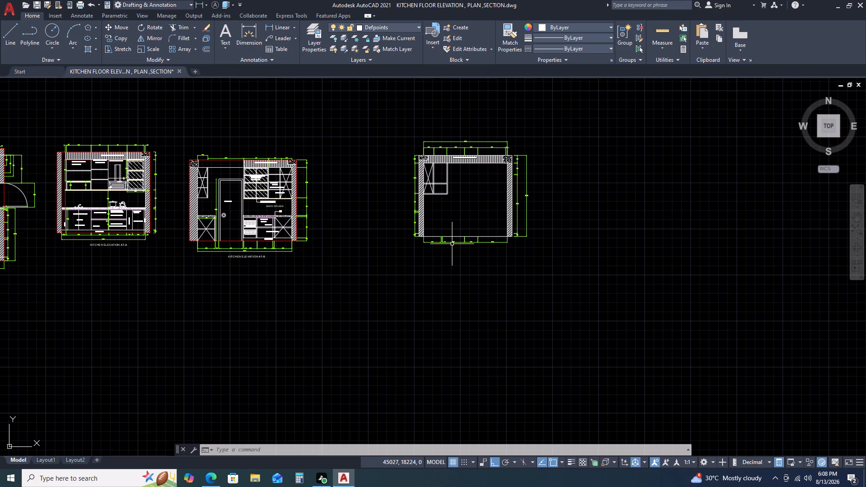
pyautogui.scroll(2, 489, 230)
pyautogui.click(509, 252)
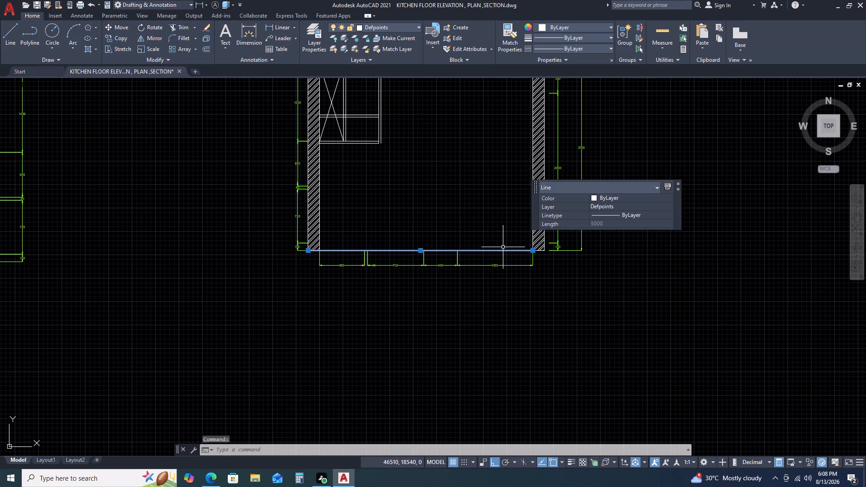
pyautogui.write('O')
pyautogui.press('space')
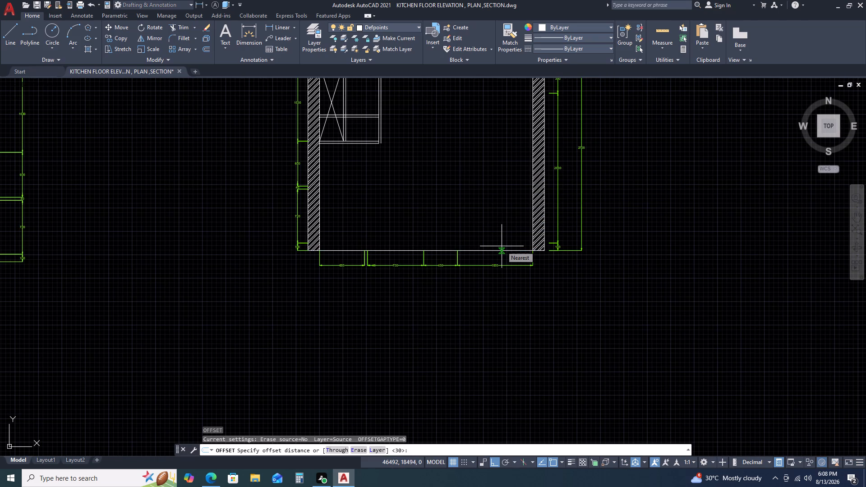
pyautogui.press('1')
pyautogui.write('00')
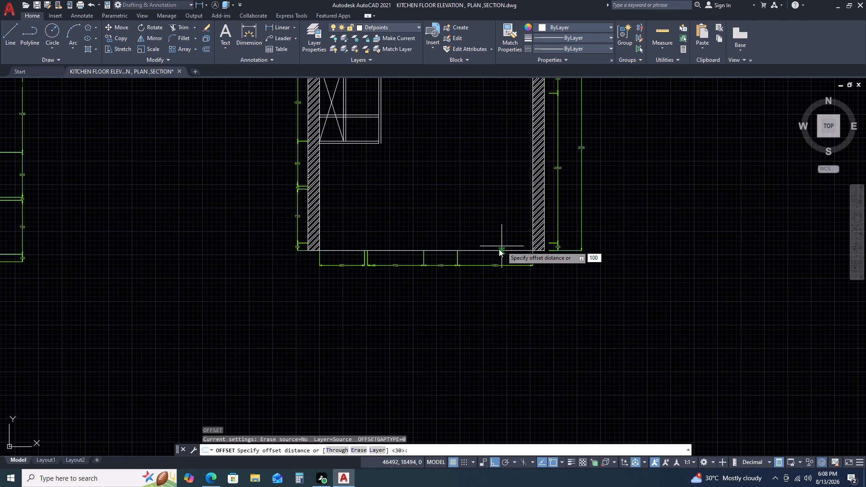
pyautogui.press('space')
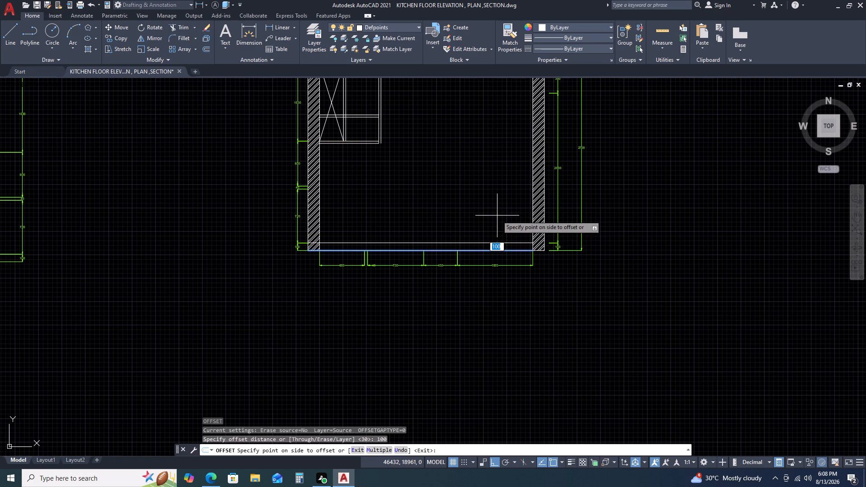
pyautogui.click(498, 209)
pyautogui.press('Escape')
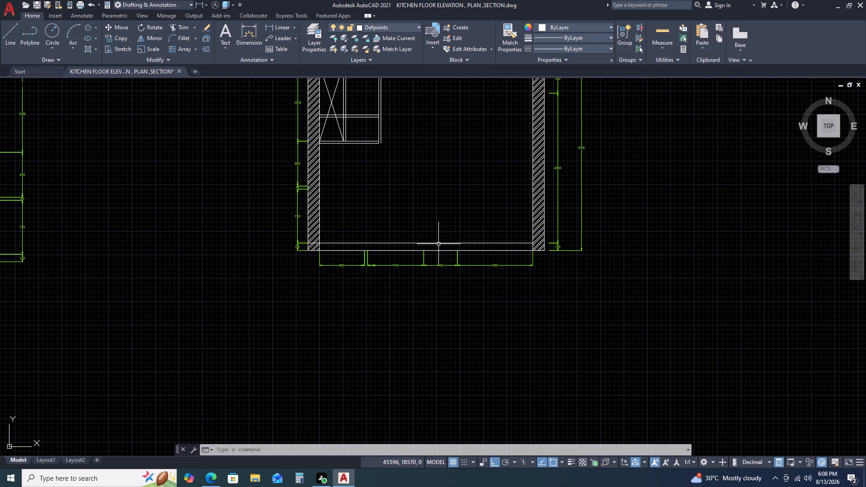
# Shorten the skirting line at the left wall so that it ends on the wall's inner face.
pyautogui.scroll(2, 456, 239)
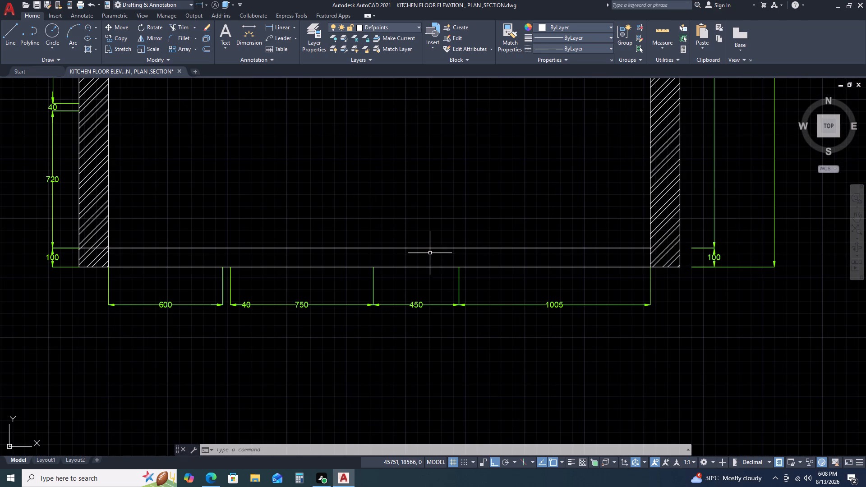
pyautogui.scroll(1, 587, 271)
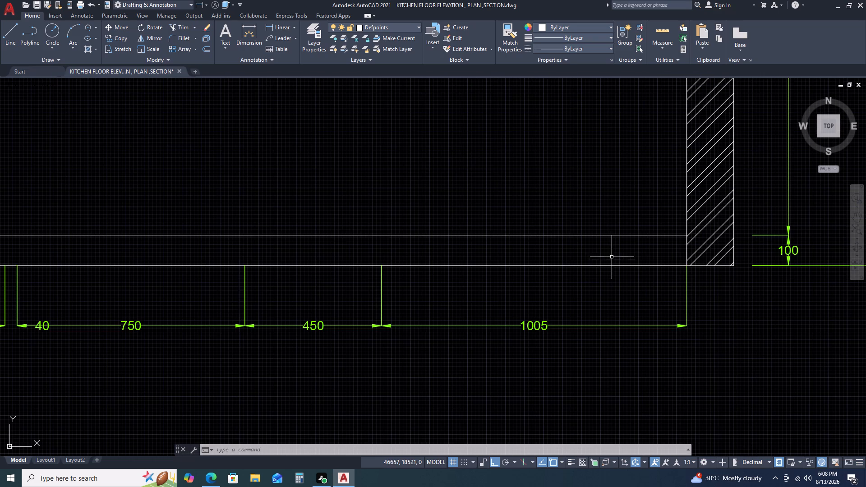
pyautogui.scroll(-2, 589, 262)
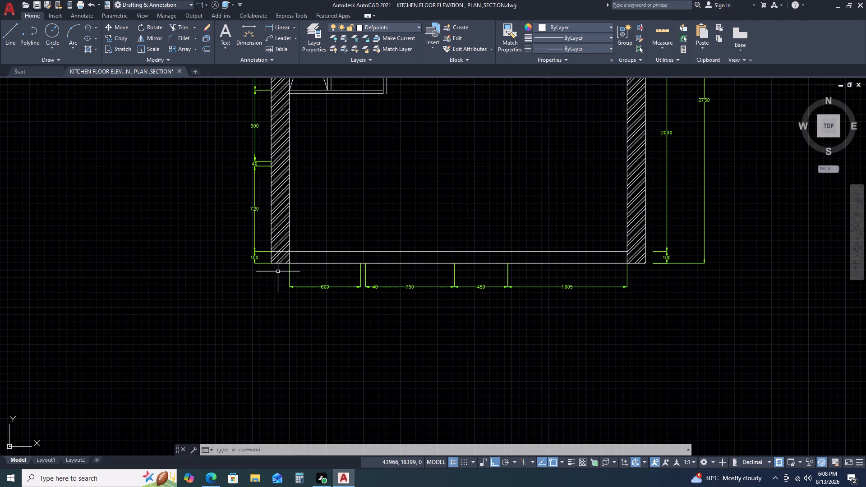
pyautogui.scroll(2, 284, 253)
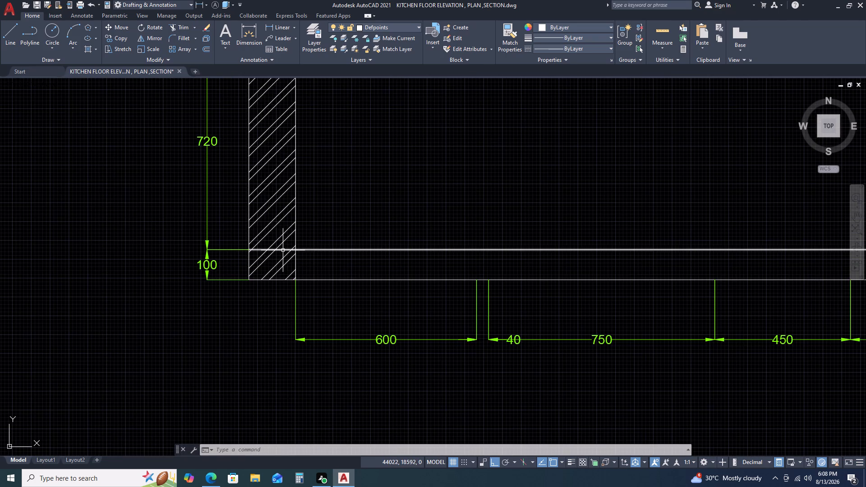
pyautogui.click(283, 250)
pyautogui.click(247, 250)
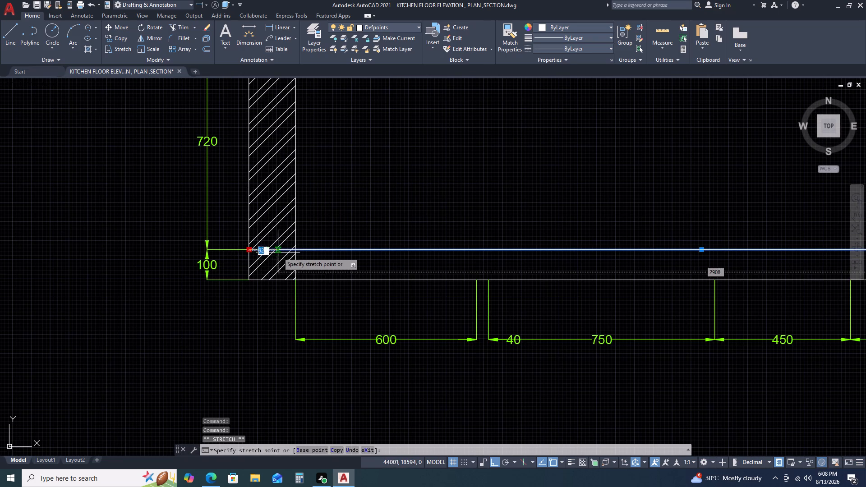
pyautogui.click(295, 249)
pyautogui.scroll(-3, 243, 262)
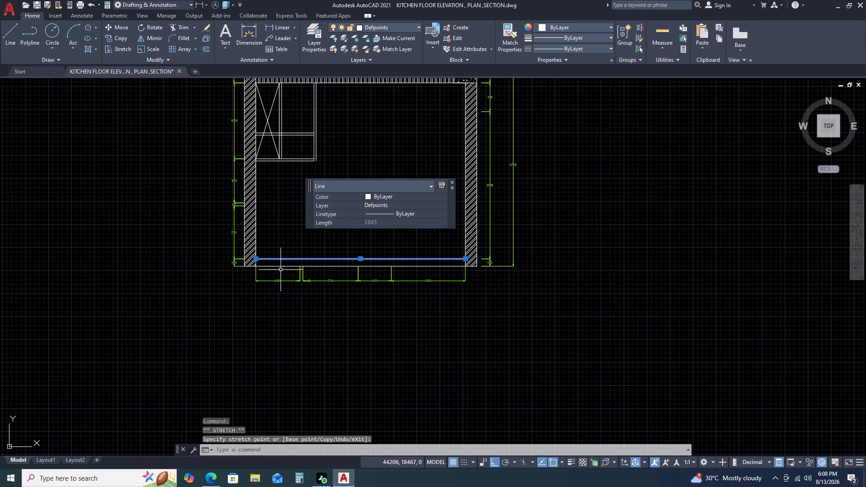
pyautogui.scroll(3, 454, 250)
pyautogui.scroll(-3, 458, 253)
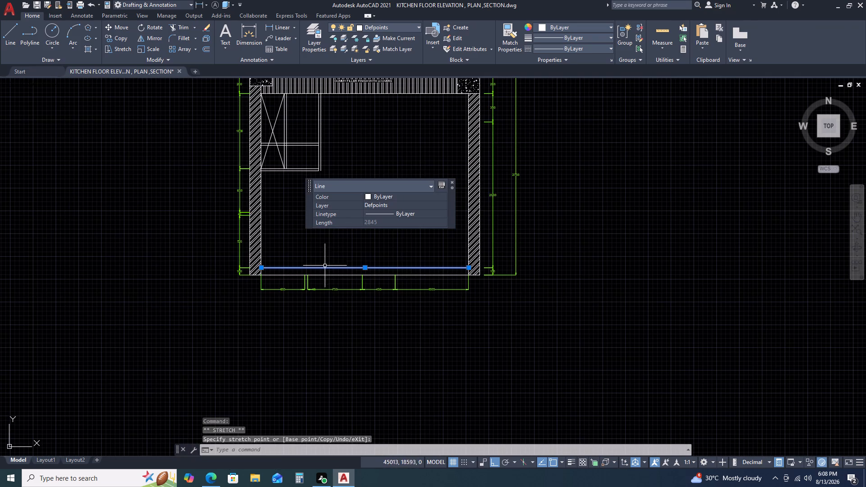
pyautogui.rightClick(301, 248)
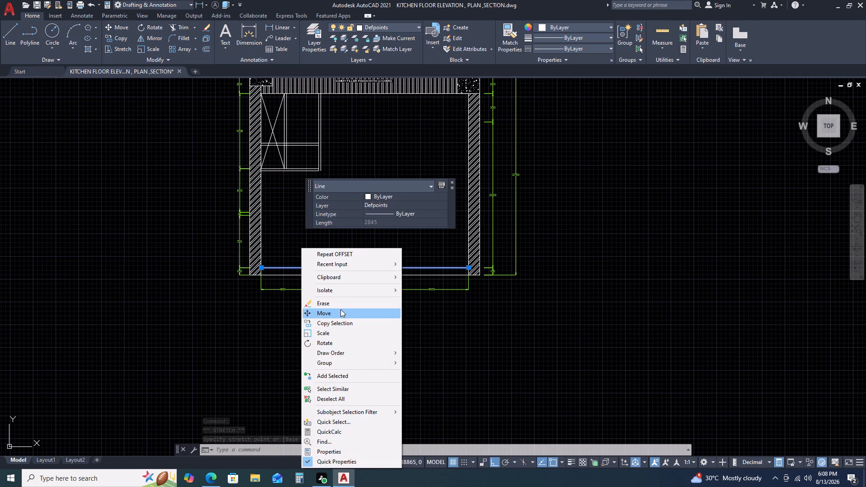
pyautogui.scroll(-5, 343, 323)
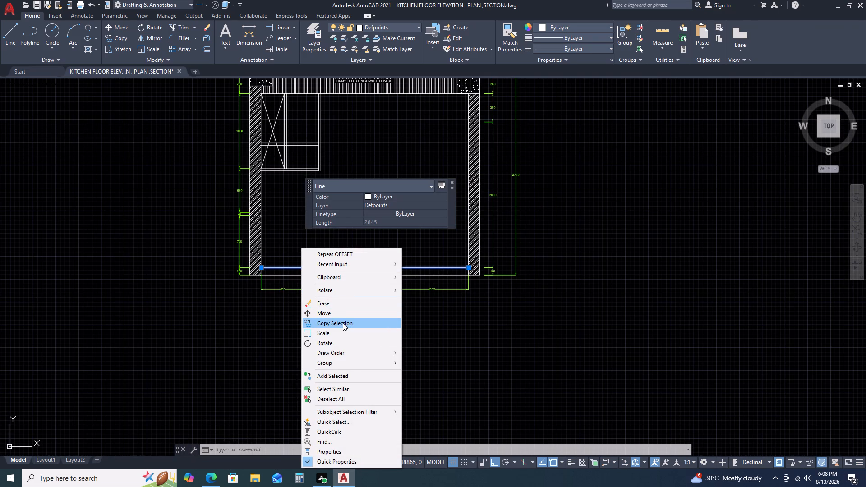
pyautogui.click(251, 319)
pyautogui.click(255, 315)
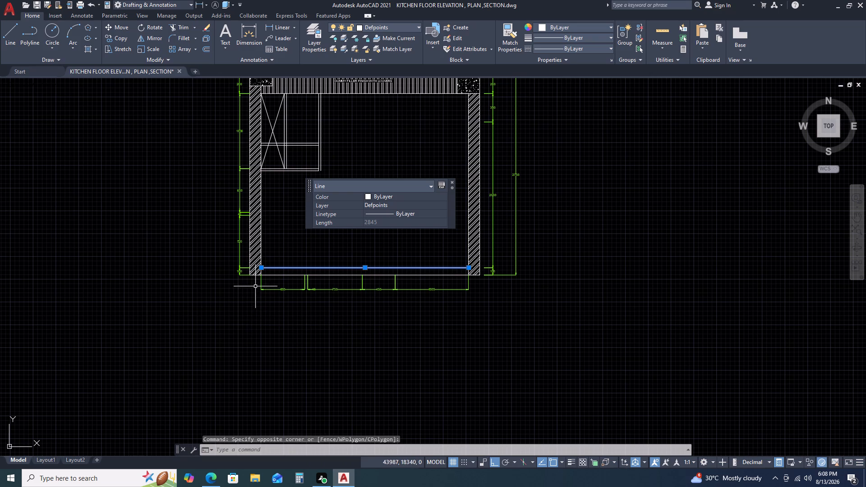
pyautogui.scroll(2, 263, 271)
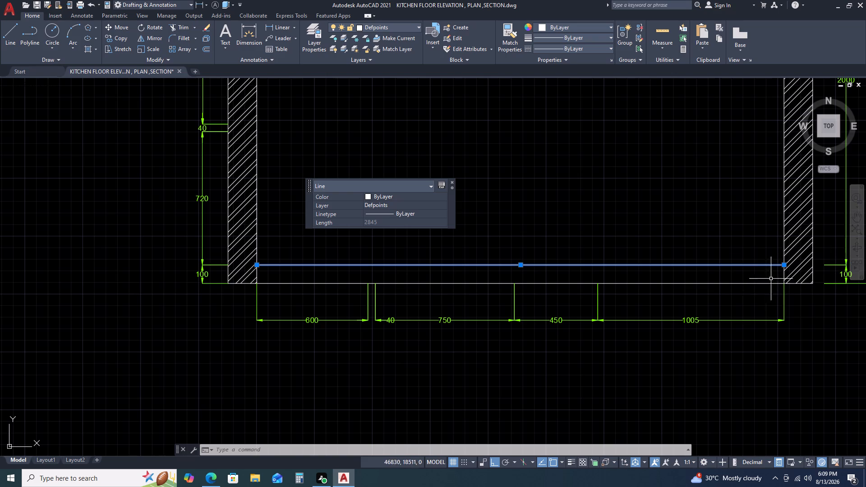
pyautogui.scroll(2, 779, 265)
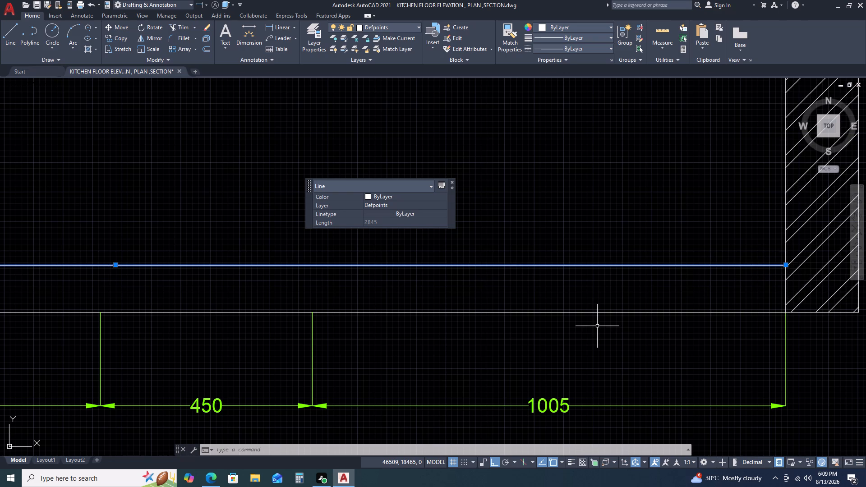
pyautogui.press('Escape')
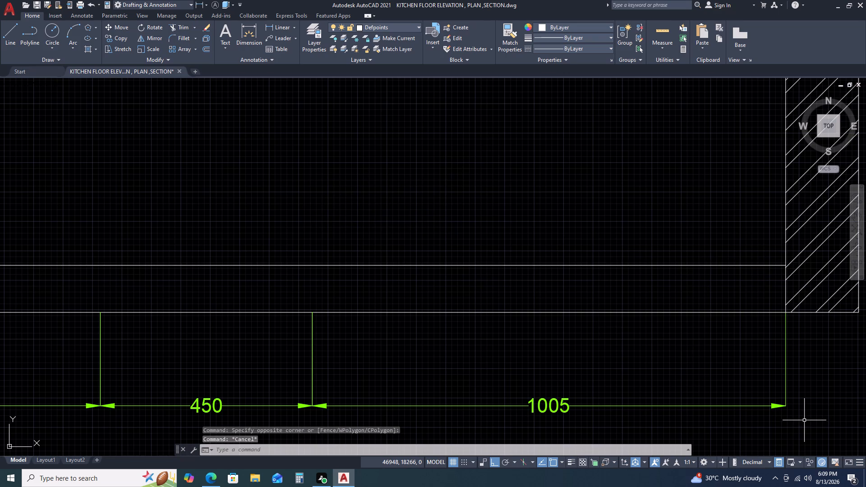
# Examine where the skirting line meets the left and right walls, along with the width dimensions below the floor line.
pyautogui.scroll(-4, 631, 264)
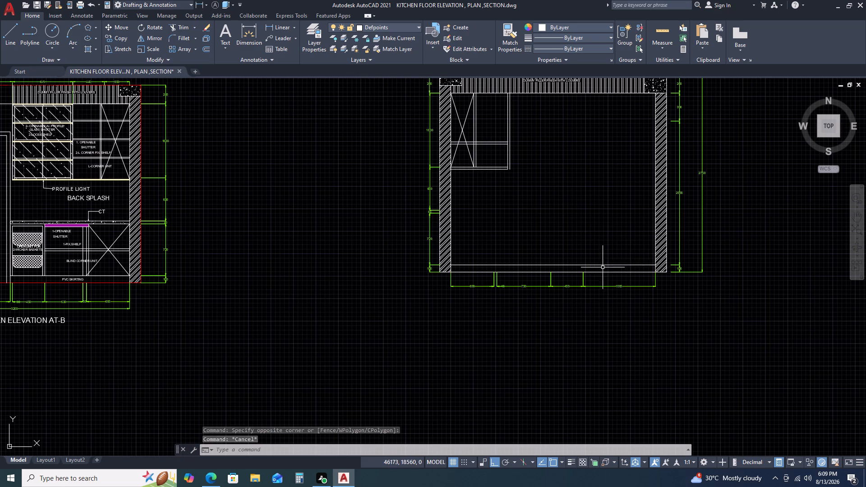
pyautogui.scroll(3, 603, 267)
pyautogui.scroll(-2, 550, 273)
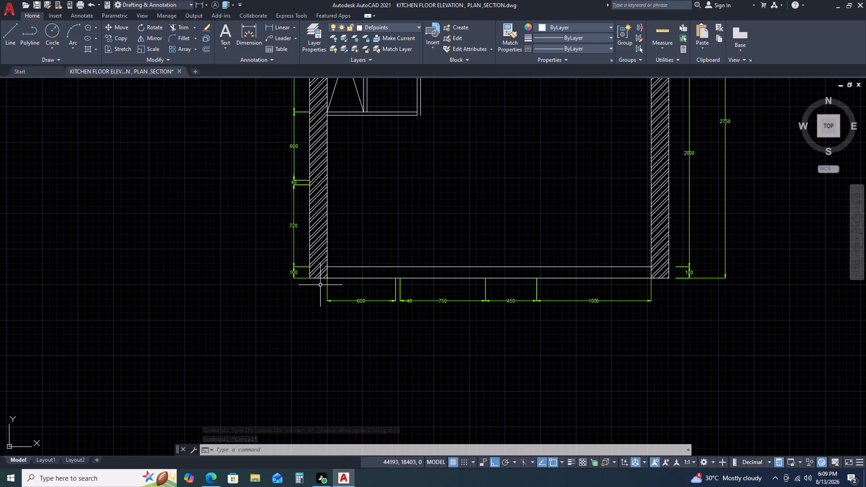
pyautogui.scroll(3, 322, 269)
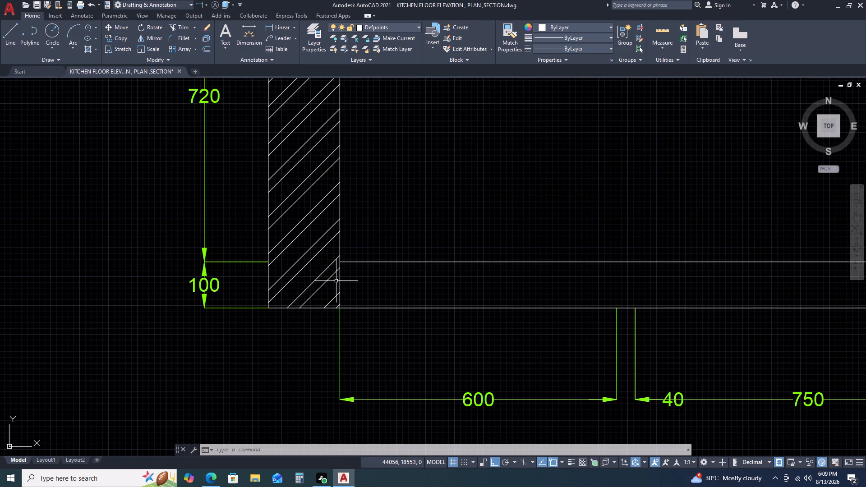
pyautogui.scroll(2, 340, 280)
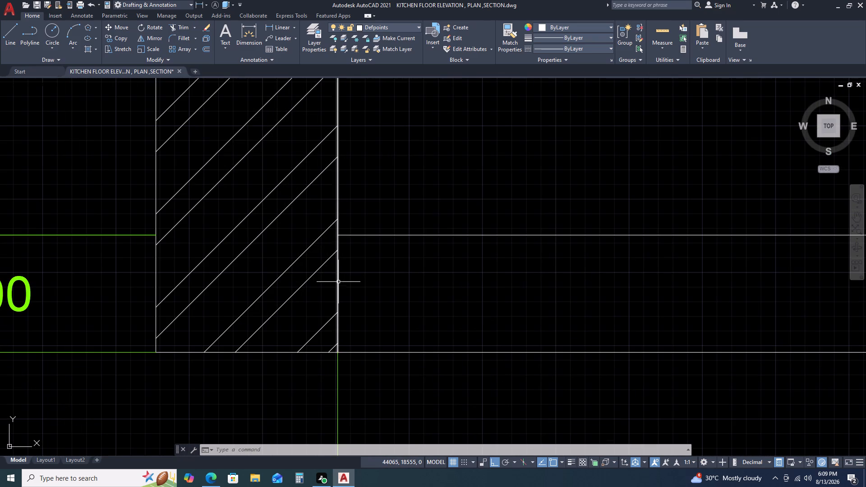
pyautogui.scroll(-3, 348, 286)
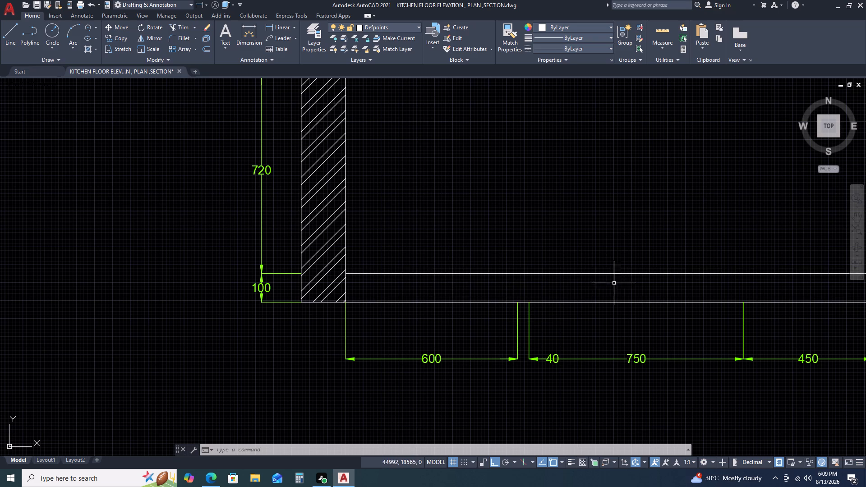
pyautogui.moveTo(623, 293); pyautogui.dragTo(487, 252, button='middle')
pyautogui.scroll(-2, 500, 248)
pyautogui.scroll(1, 691, 240)
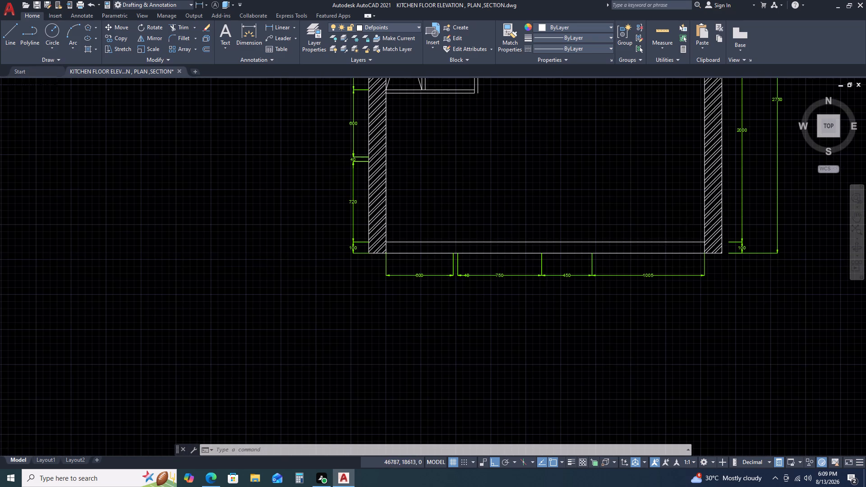
pyautogui.scroll(2, 713, 250)
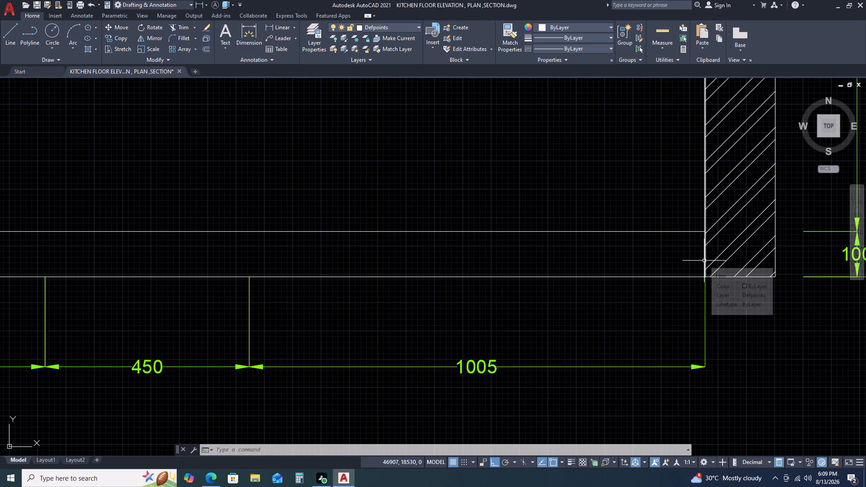
pyautogui.scroll(-4, 659, 279)
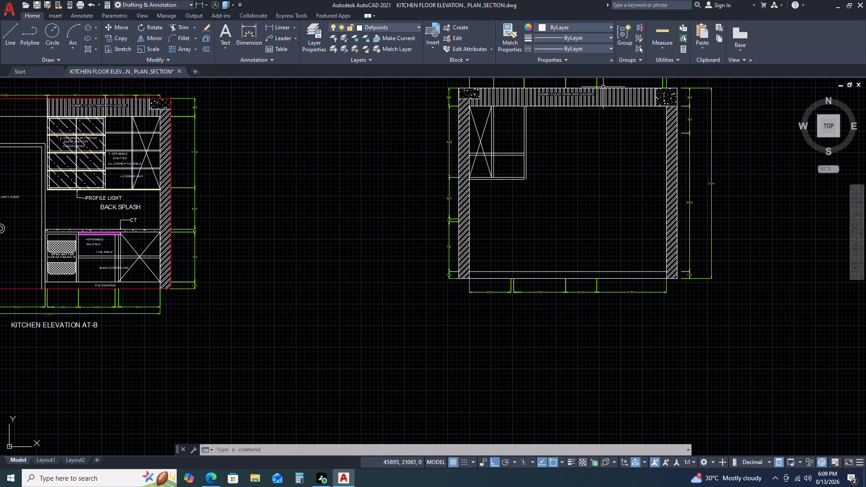
# Examine the louvred filler band, the beams at its ends and the width dimensions above it.
pyautogui.moveTo(656, 133); pyautogui.dragTo(624, 169, button='middle')
pyautogui.moveTo(619, 172); pyautogui.dragTo(608, 179, button='middle')
pyautogui.scroll(2, 546, 156)
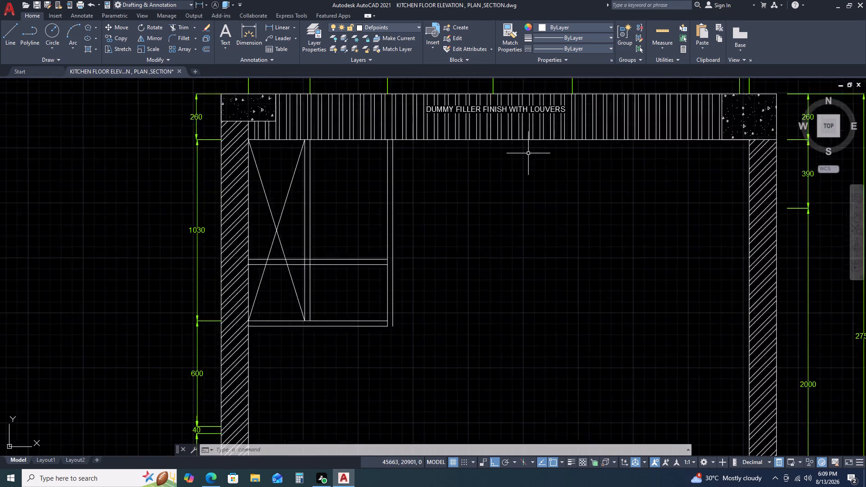
pyautogui.scroll(1, 528, 153)
pyautogui.scroll(-3, 549, 142)
pyautogui.scroll(3, 633, 119)
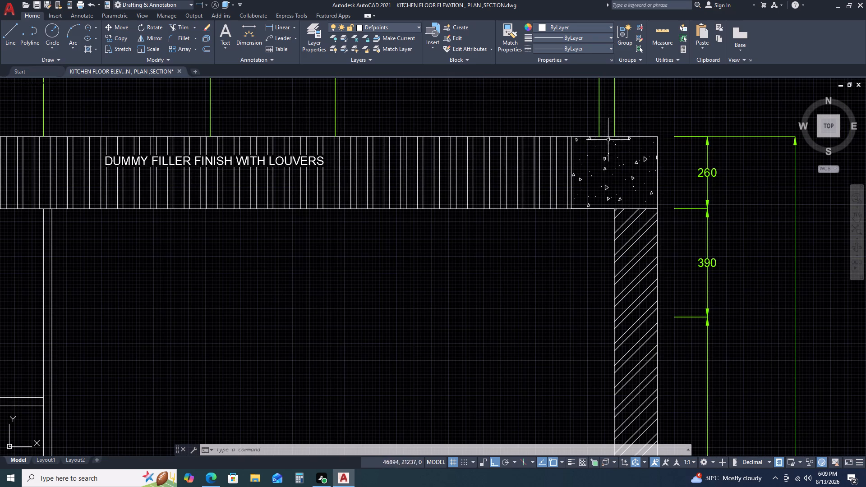
pyautogui.scroll(2, 285, 161)
pyautogui.scroll(-2, 352, 162)
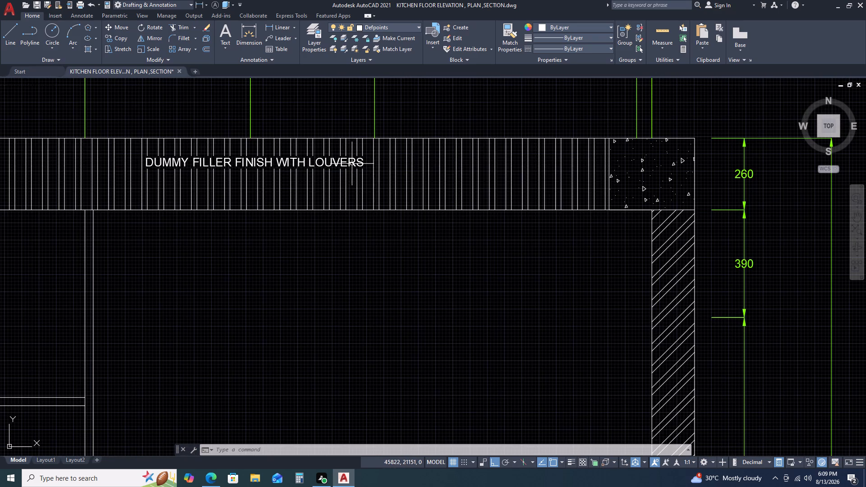
pyautogui.scroll(-3, 415, 165)
pyautogui.scroll(3, 358, 163)
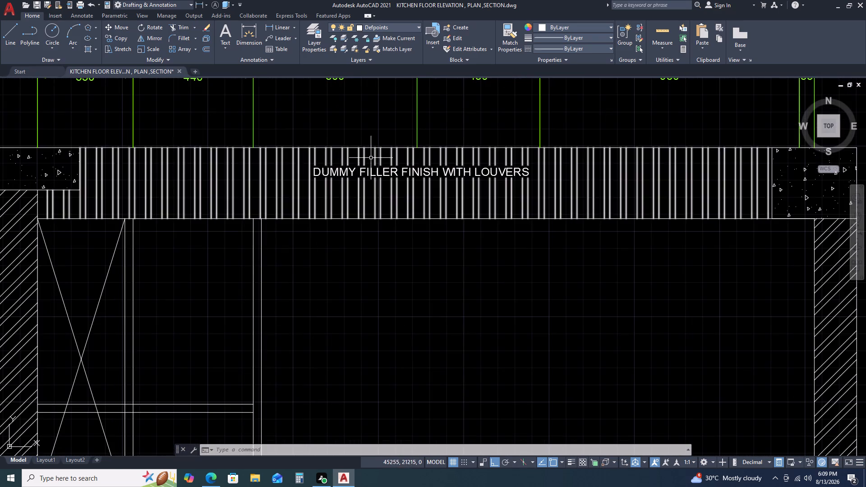
pyautogui.scroll(3, 476, 171)
pyautogui.scroll(-2, 498, 171)
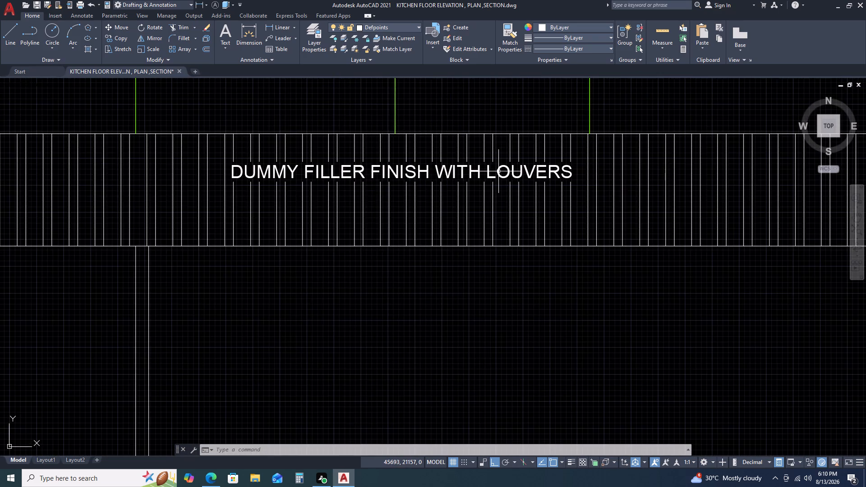
pyautogui.scroll(-1, 498, 171)
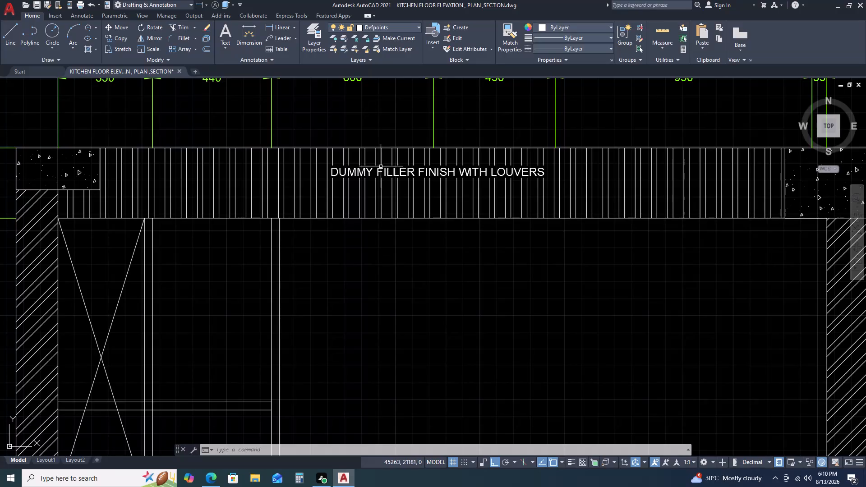
pyautogui.scroll(-3, 420, 184)
pyautogui.scroll(-2, 473, 183)
pyautogui.scroll(4, 466, 186)
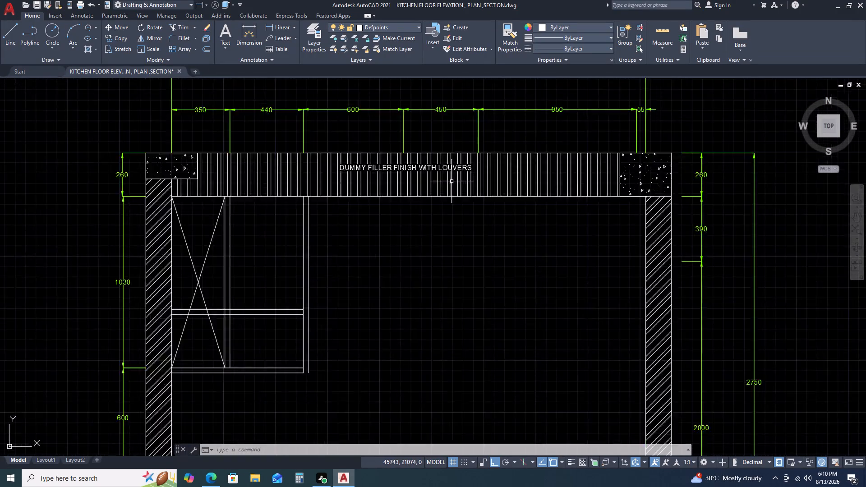
# Examine the new elevation's louvred filler band, side walls and skirting, along with the width dimensions above and below.
pyautogui.scroll(1, 451, 181)
pyautogui.scroll(-6, 481, 170)
pyautogui.scroll(2, 491, 162)
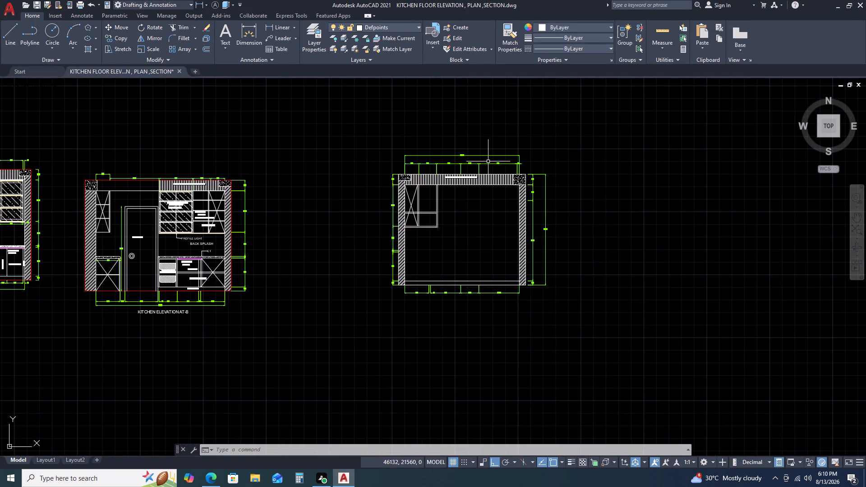
pyautogui.scroll(4, 448, 182)
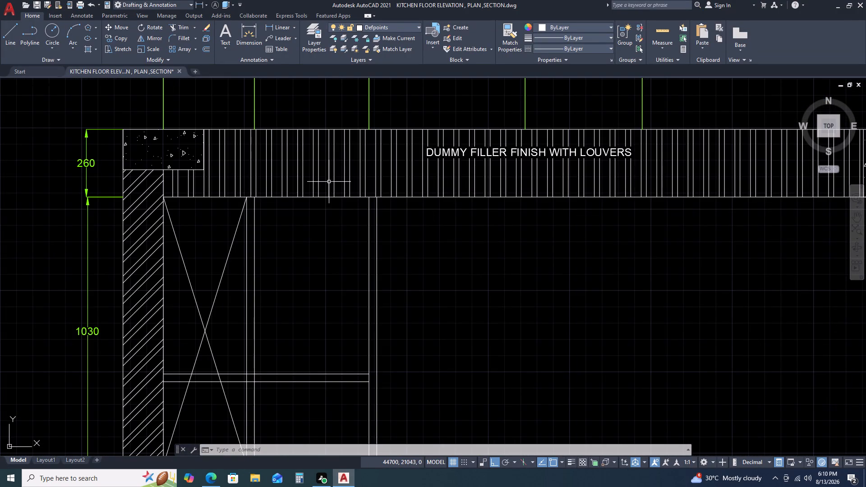
pyautogui.scroll(-2, 336, 172)
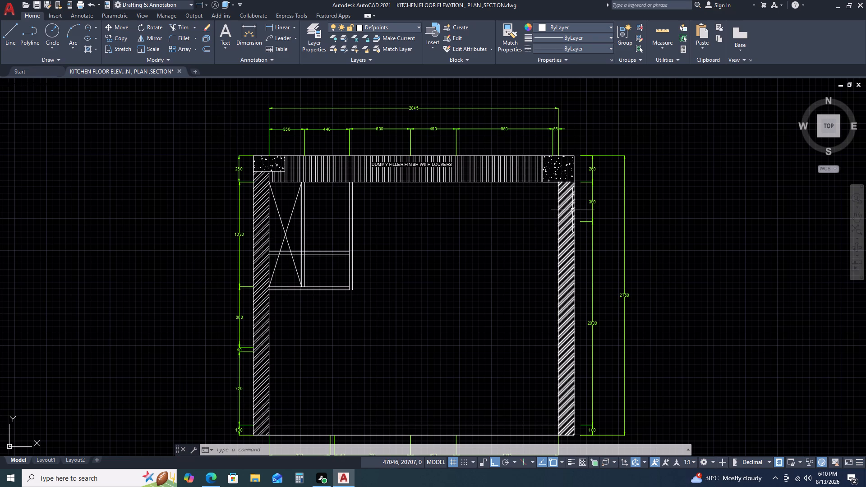
pyautogui.scroll(-3, 567, 201)
pyautogui.scroll(3, 552, 248)
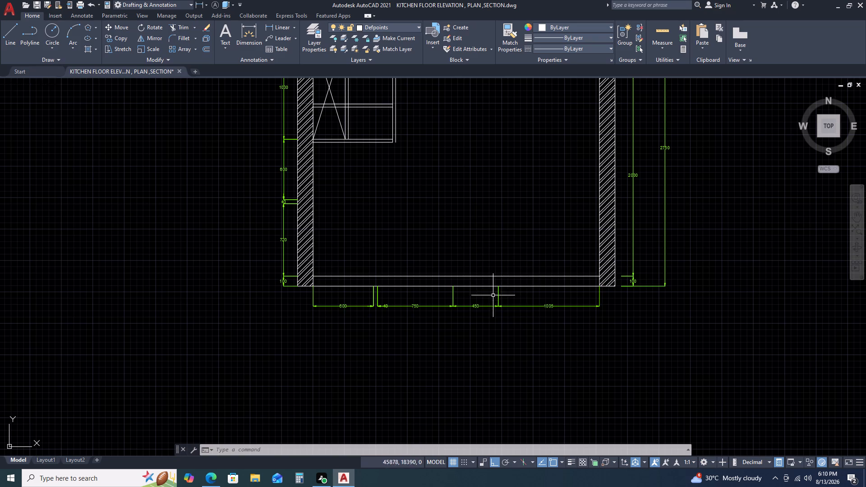
pyautogui.scroll(3, 427, 275)
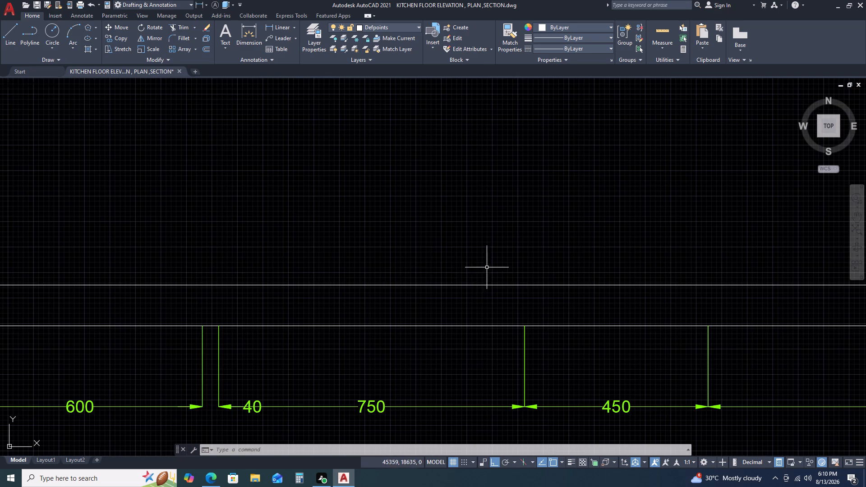
pyautogui.scroll(-3, 275, 248)
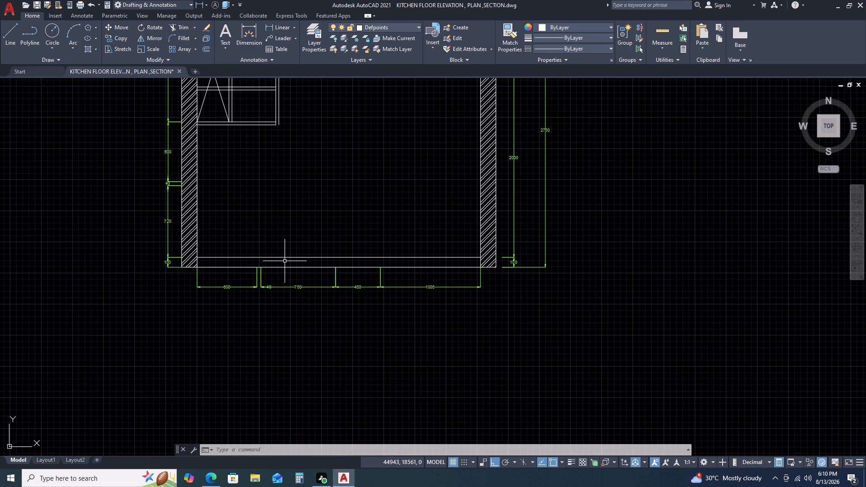
pyautogui.scroll(1, 286, 261)
pyautogui.scroll(-2, 287, 261)
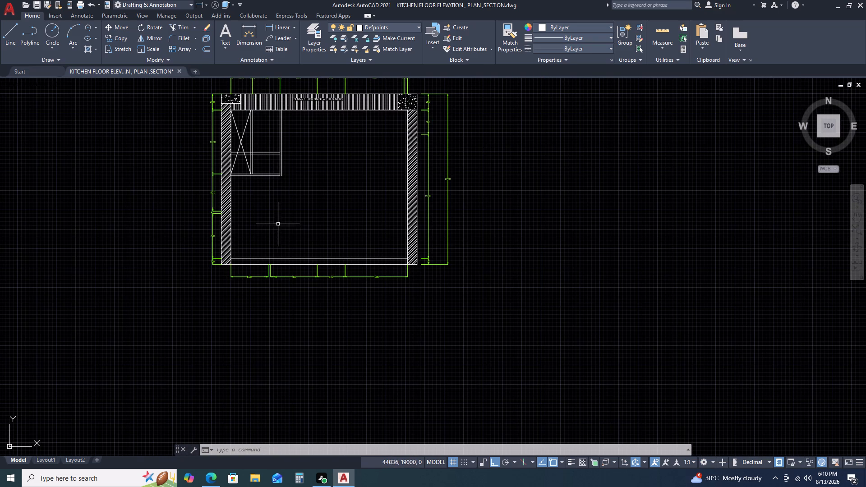
# Stretch the right end of the wall unit's lowest horizontal line to the outer vertical side line, making it 820 long.
pyautogui.scroll(4, 275, 165)
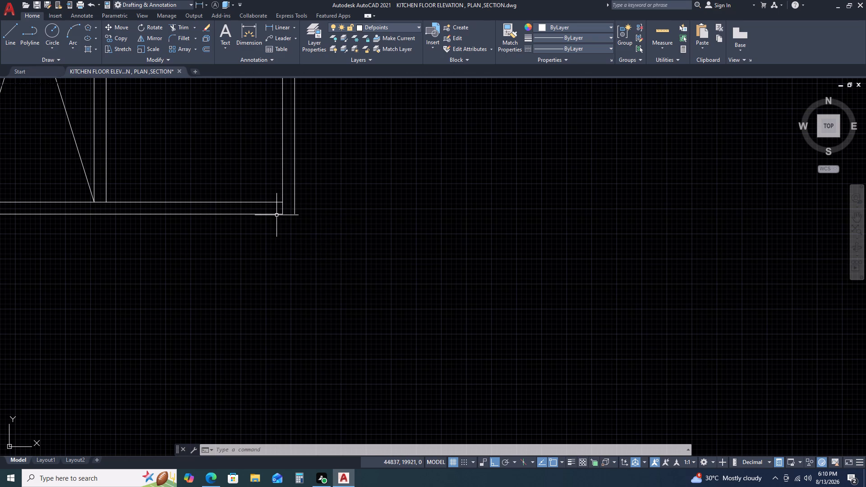
pyautogui.click(276, 215)
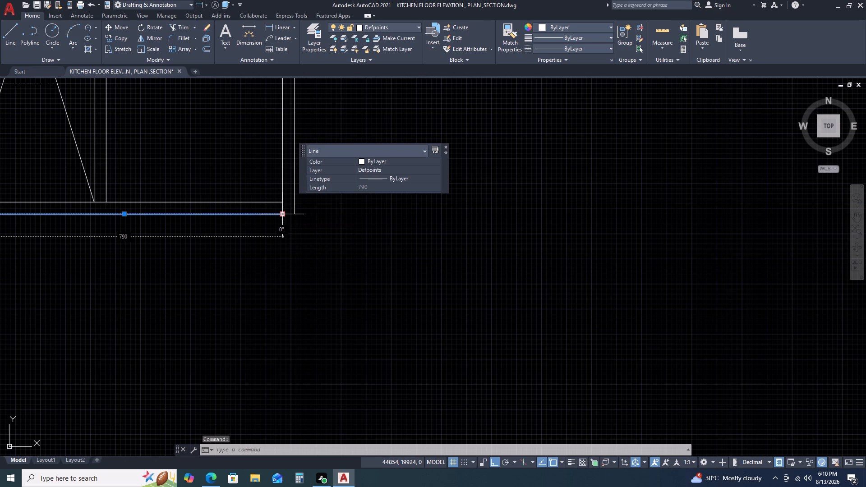
pyautogui.click(282, 216)
pyautogui.click(294, 216)
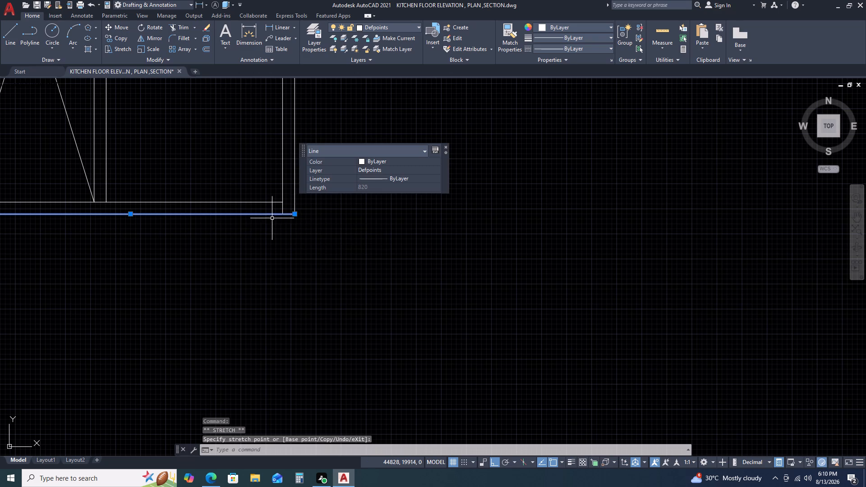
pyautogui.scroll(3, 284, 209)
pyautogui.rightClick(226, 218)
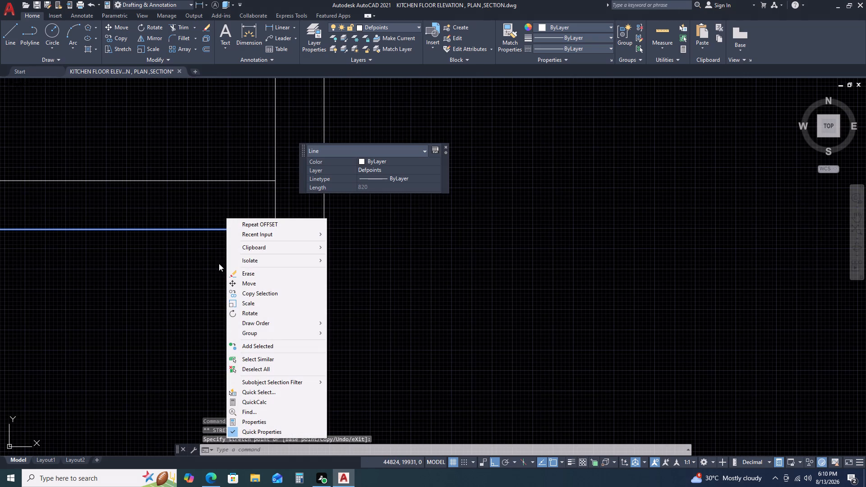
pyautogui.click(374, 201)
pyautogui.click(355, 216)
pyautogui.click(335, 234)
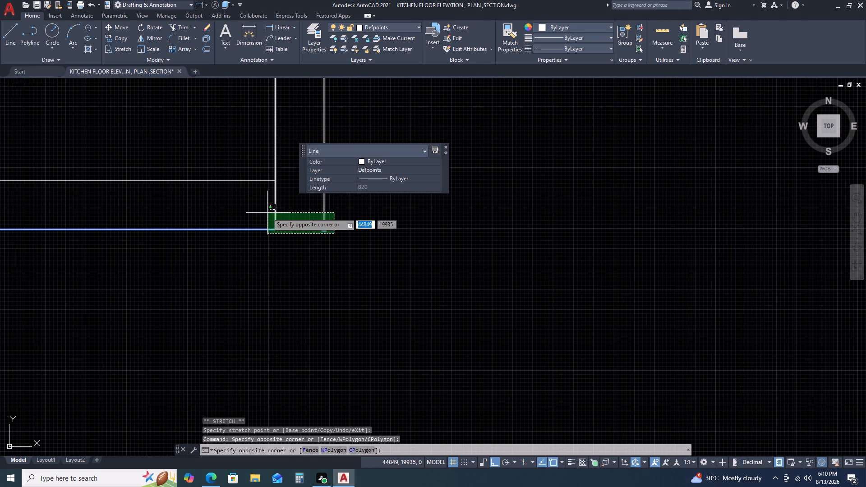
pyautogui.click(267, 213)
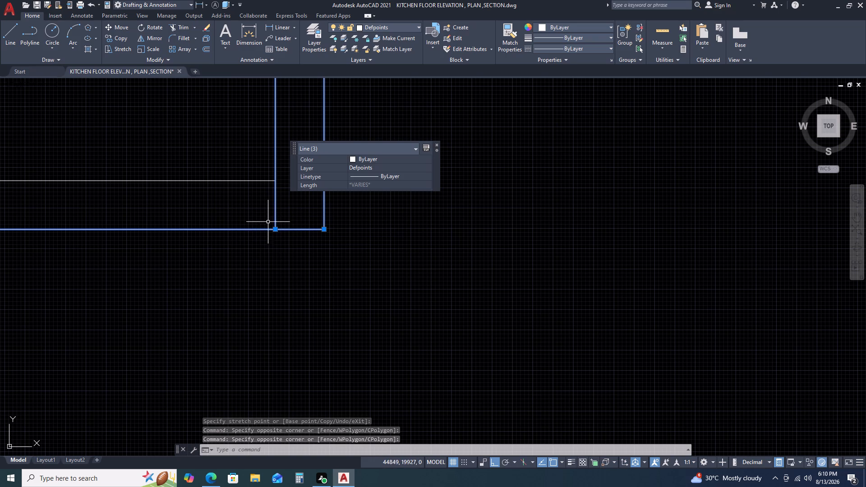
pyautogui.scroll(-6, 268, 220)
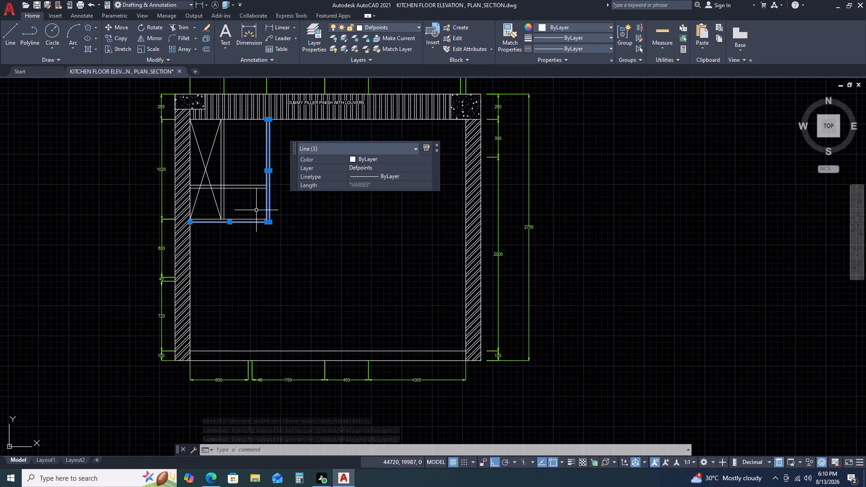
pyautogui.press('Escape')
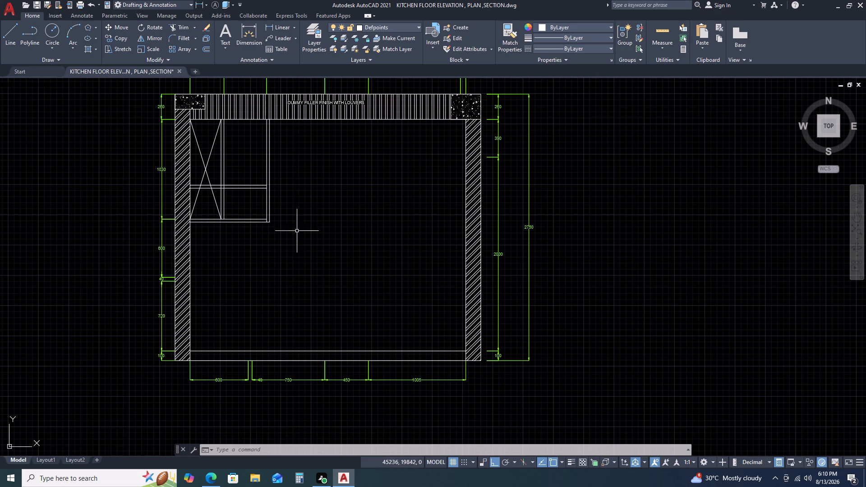
# Examine the wall unit's divider and shelf crossing, its bottom panel and its lower right corner.
pyautogui.scroll(2, 196, 192)
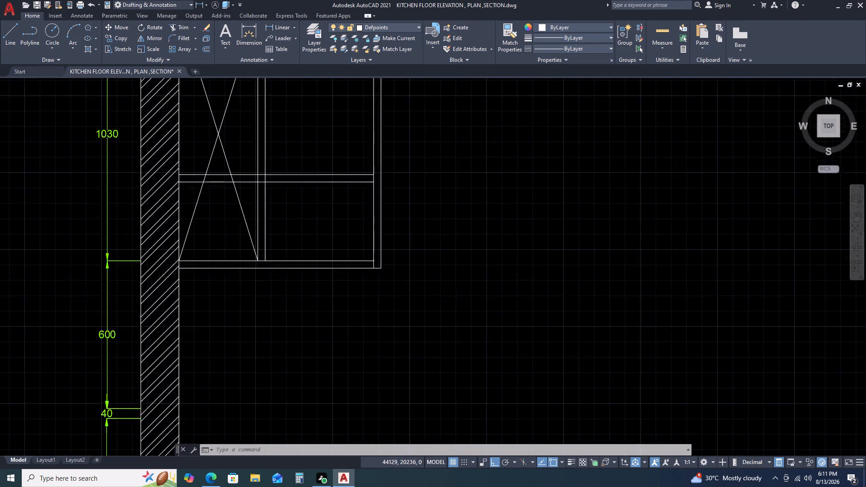
pyautogui.scroll(1, 196, 192)
pyautogui.scroll(3, 237, 148)
pyautogui.scroll(-4, 453, 158)
pyautogui.scroll(1, 461, 164)
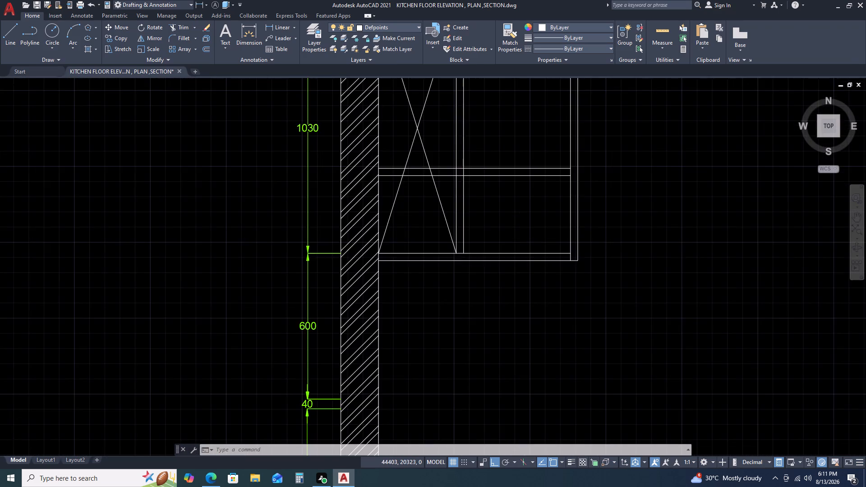
pyautogui.scroll(2, 461, 164)
pyautogui.scroll(3, 472, 204)
pyautogui.scroll(-4, 366, 129)
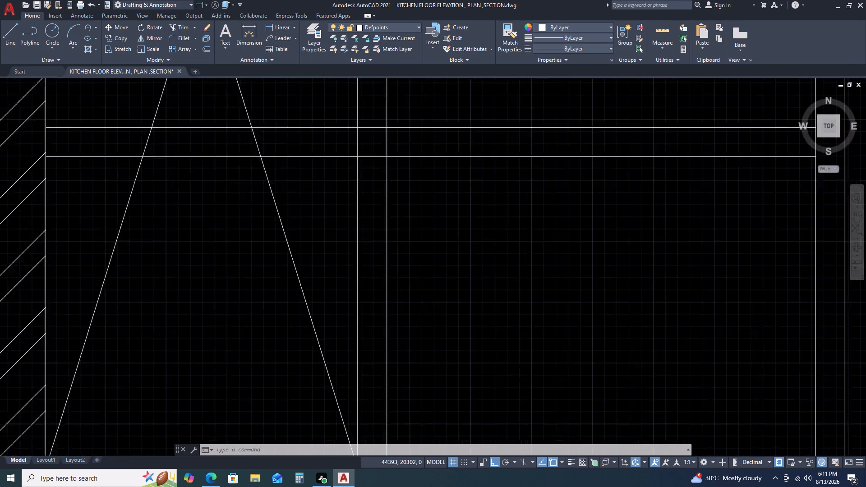
pyautogui.scroll(4, 357, 134)
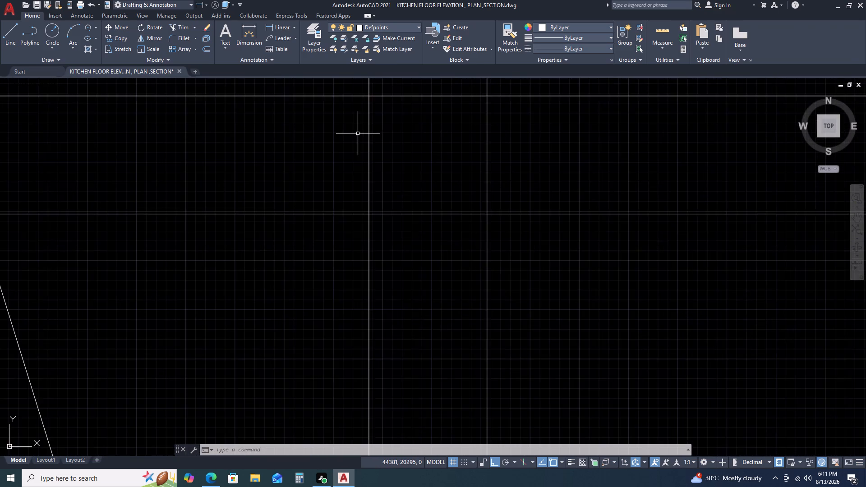
pyautogui.scroll(-6, 358, 133)
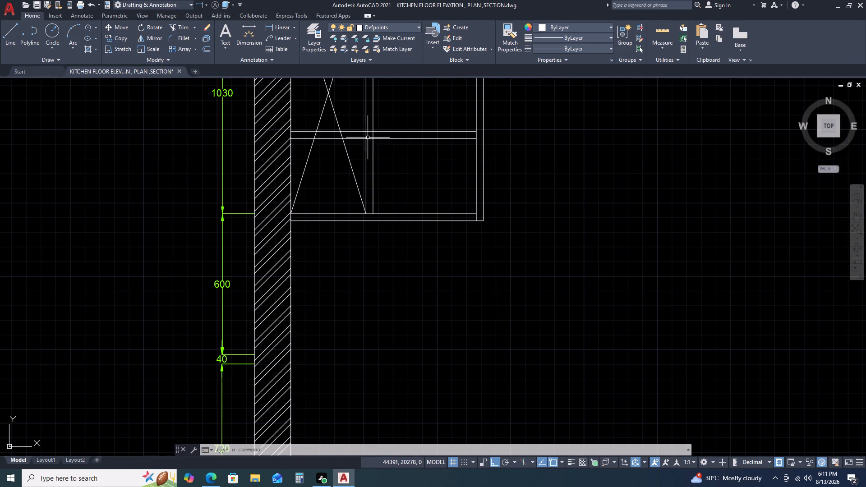
pyautogui.scroll(2, 477, 223)
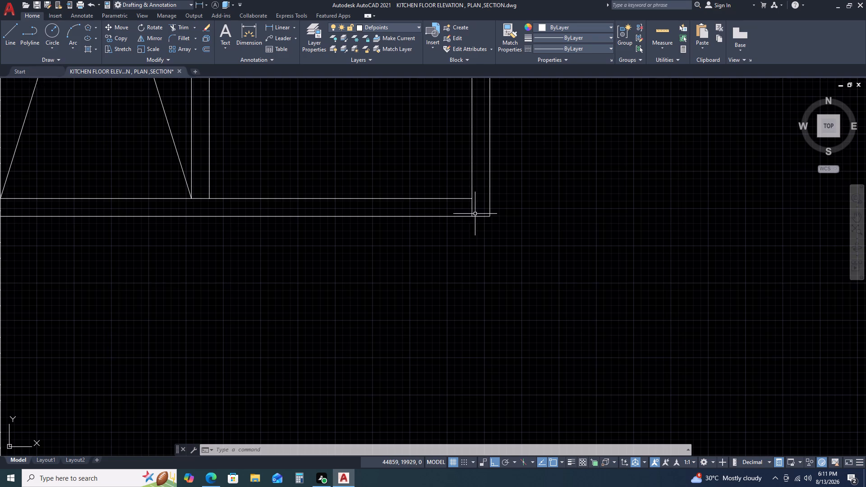
pyautogui.scroll(2, 473, 211)
pyautogui.scroll(-1, 456, 204)
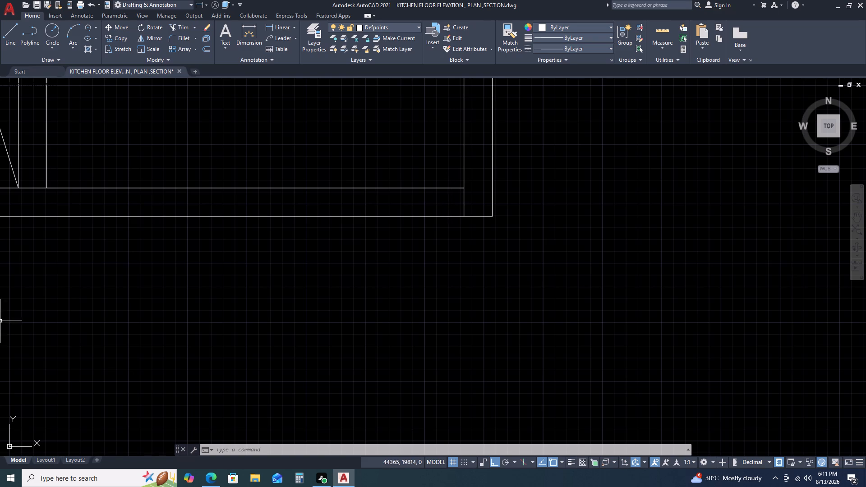
# Draw the left base unit's outline from the skirting's top line at the 600 mark, 720 upward and across to the left wall.
pyautogui.scroll(-5, 423, 142)
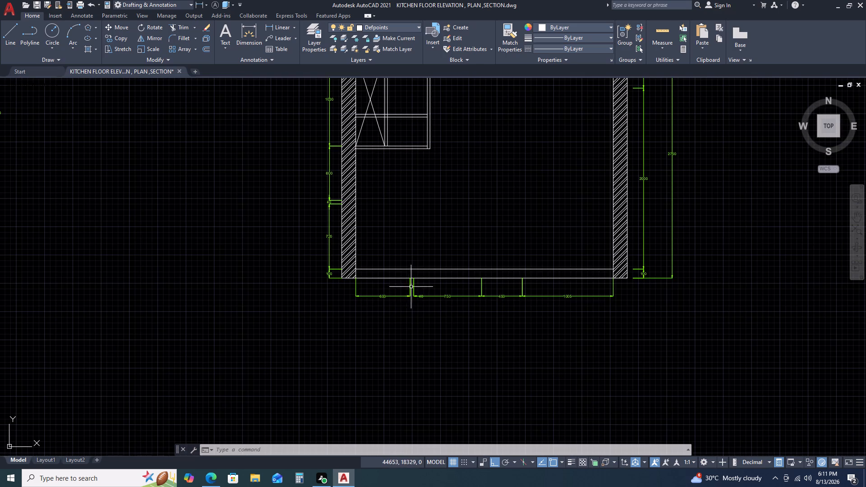
pyautogui.scroll(3, 413, 278)
pyautogui.press('l')
pyautogui.press('space')
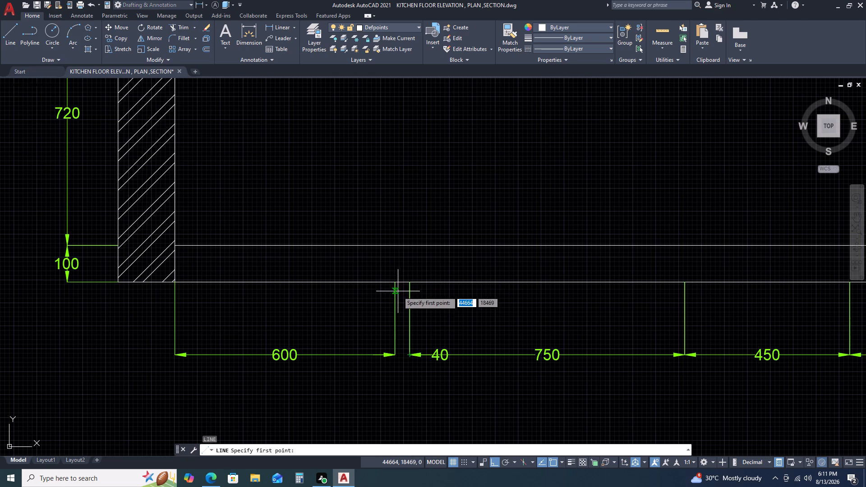
pyautogui.click(396, 246)
pyautogui.middleClick(393, 149)
pyautogui.moveTo(394, 158); pyautogui.dragTo(394, 234, button='middle')
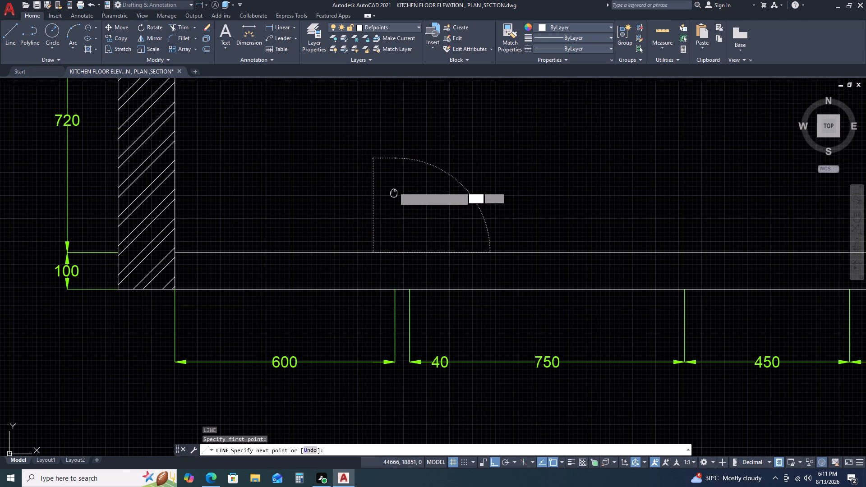
pyautogui.moveTo(394, 234); pyautogui.dragTo(394, 228, button='middle')
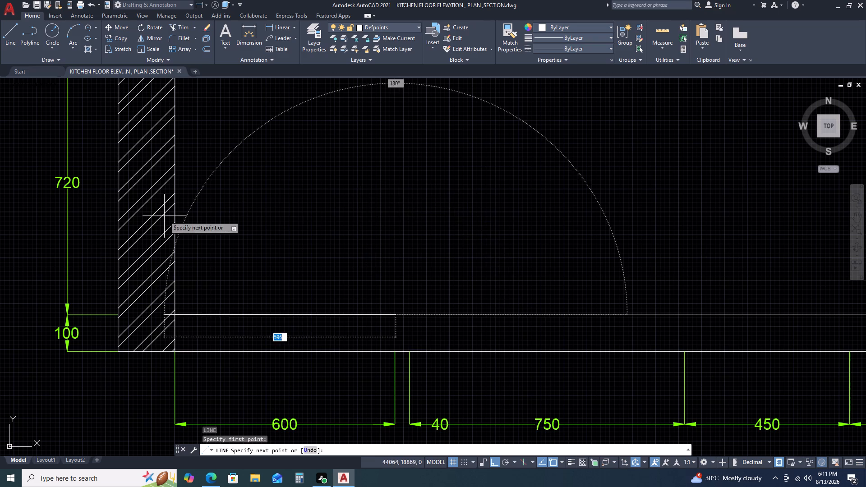
pyautogui.scroll(-2, 290, 198)
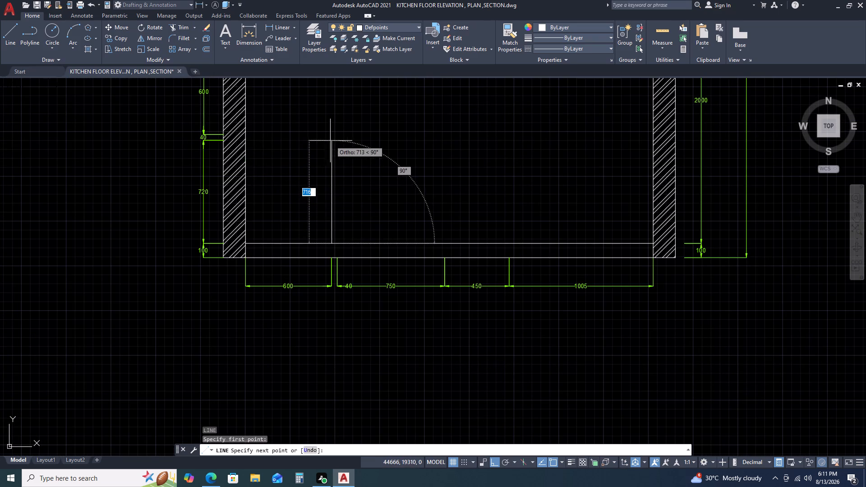
pyautogui.press('7')
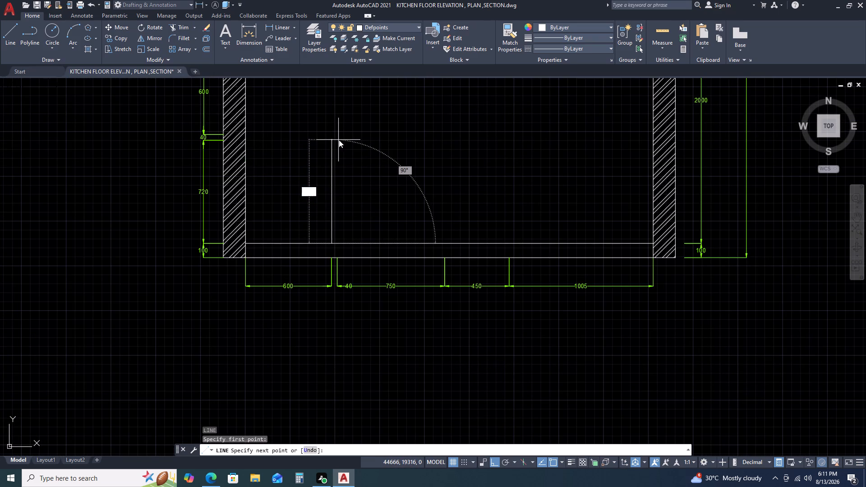
pyautogui.write('20')
pyautogui.press('space')
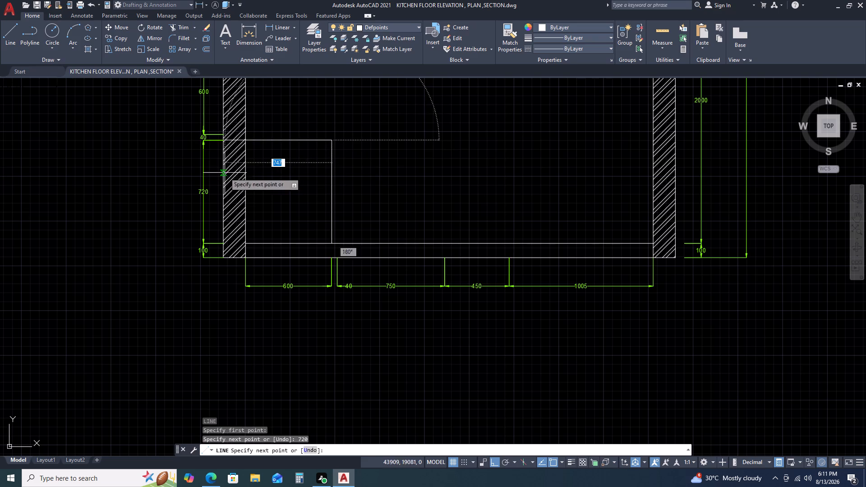
pyautogui.click(244, 142)
pyautogui.press('Escape')
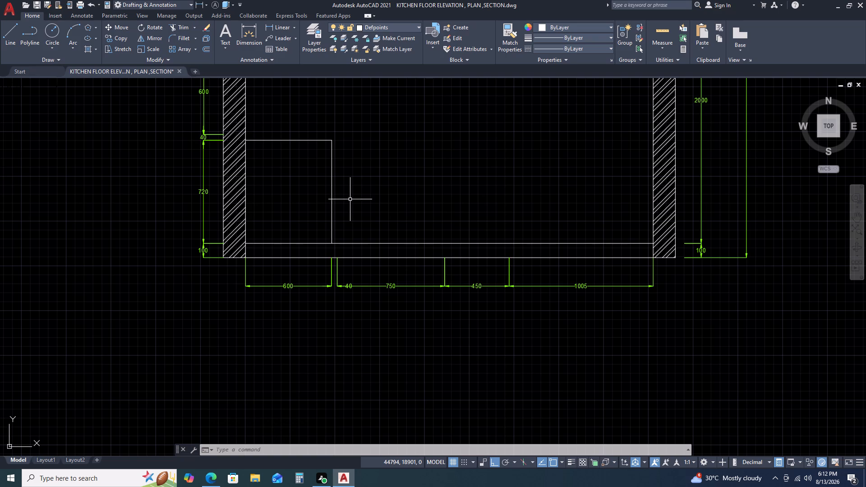
# Offset the left base unit's vertical side line 30 inward and its top line 30 upward.
pyautogui.click(322, 160)
pyautogui.click(332, 161)
pyautogui.click(336, 161)
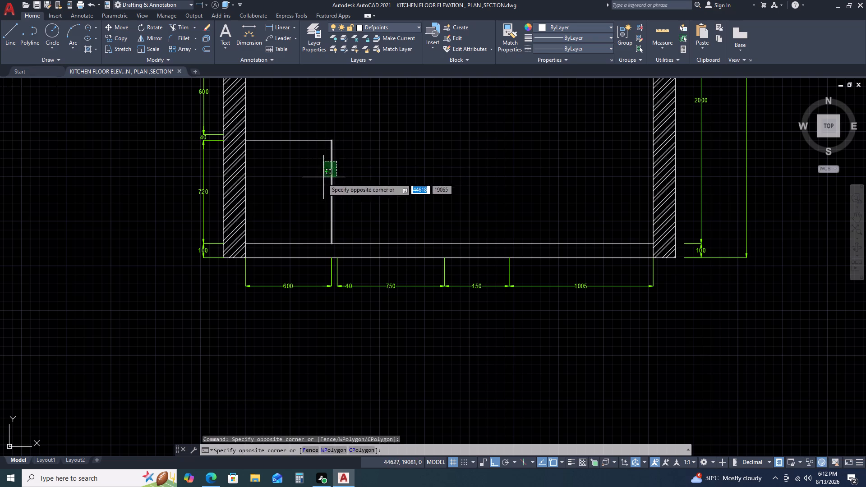
pyautogui.click(320, 180)
pyautogui.write('O')
pyautogui.press('space')
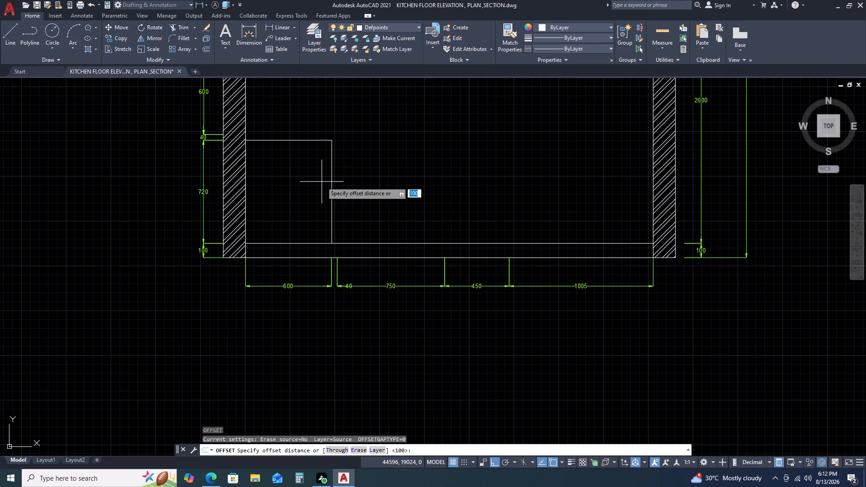
pyautogui.press('3')
pyautogui.press('0')
pyautogui.press('space')
pyautogui.click(308, 191)
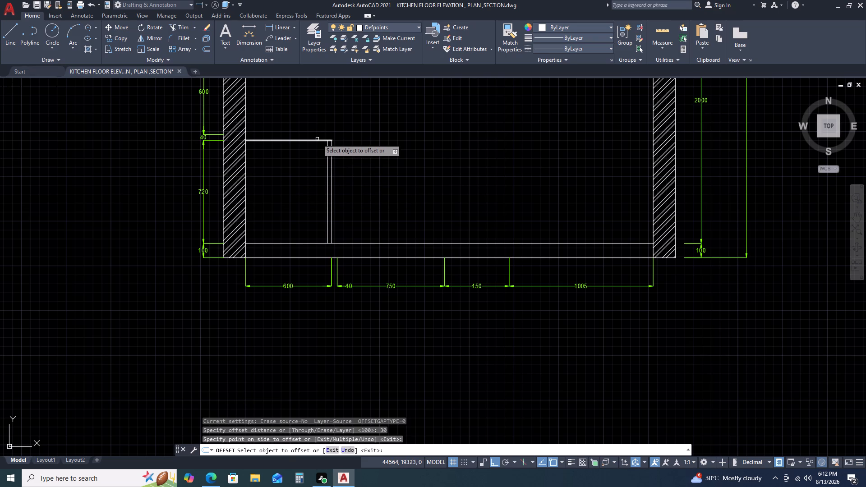
pyautogui.click(317, 139)
pyautogui.click(327, 125)
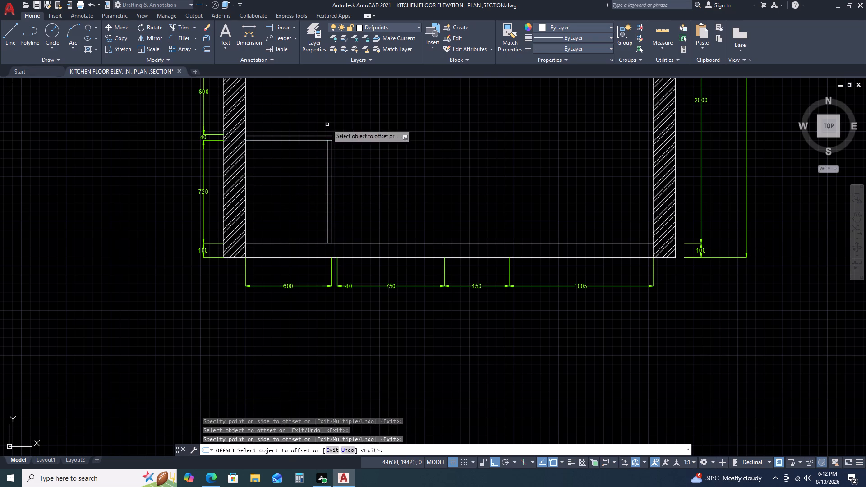
pyautogui.press('Escape')
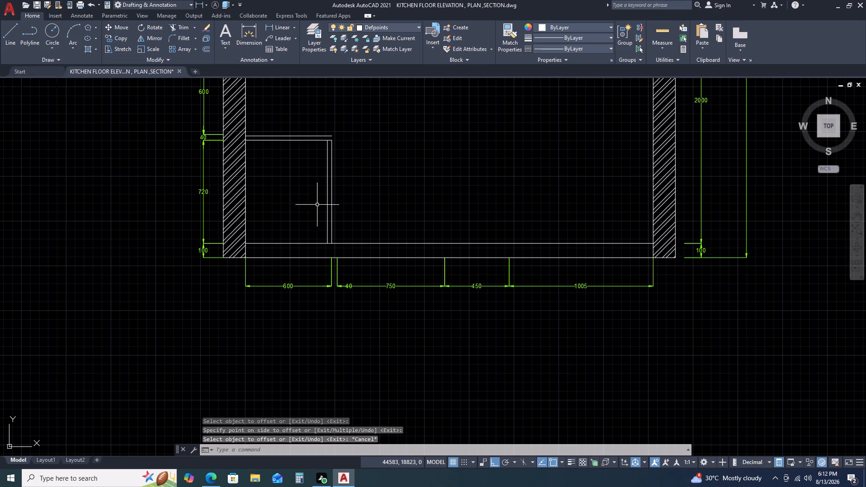
# Delete the offset line 30 above the left base unit's top line.
pyautogui.press('Escape')
pyautogui.scroll(2, 294, 128)
pyautogui.click(328, 153)
pyautogui.click(318, 124)
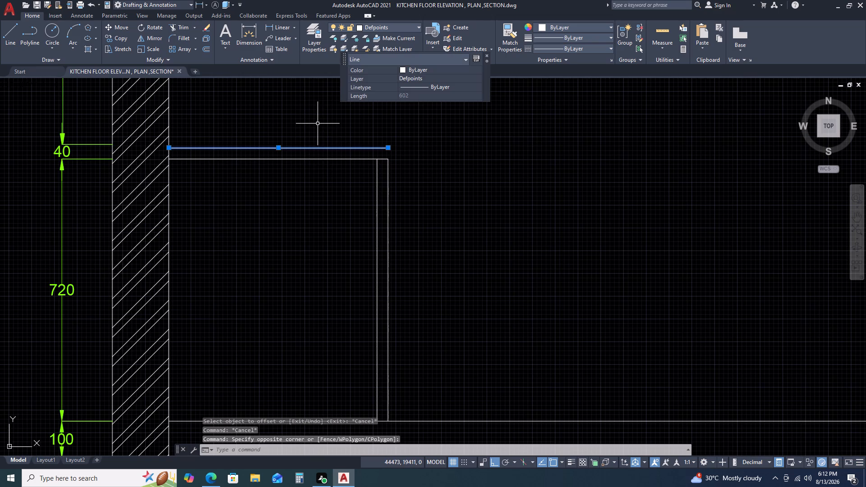
pyautogui.press('Delete')
# Offset the left base unit's top line 40 upward and its outer vertical side line 40 outward, away from the wall.
pyautogui.moveTo(301, 169); pyautogui.dragTo(298, 179)
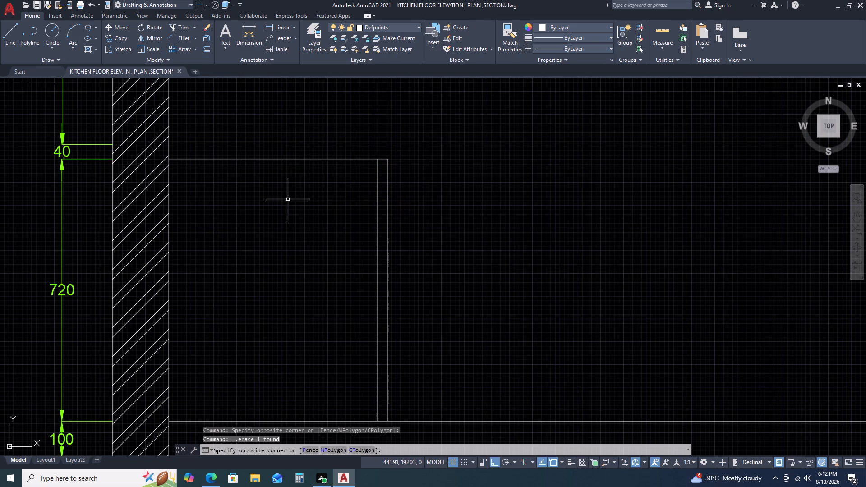
pyautogui.click(288, 199)
pyautogui.click(290, 168)
pyautogui.click(272, 140)
pyautogui.write('O')
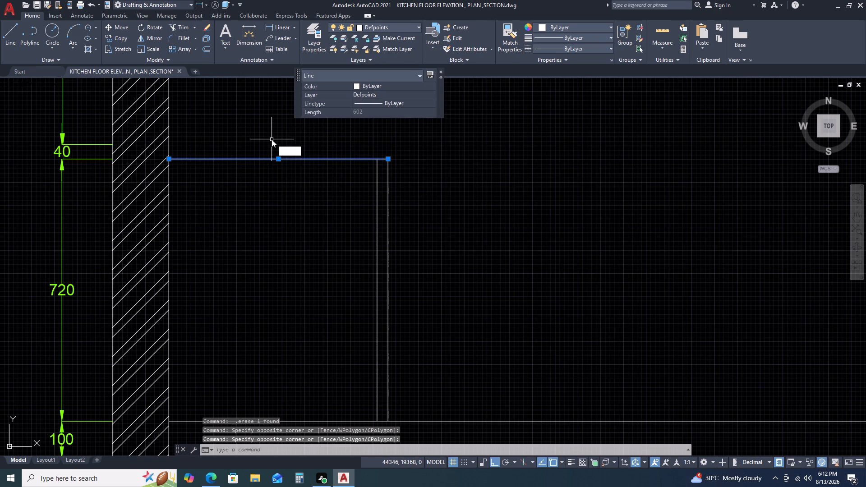
pyautogui.press('space')
pyautogui.write('40')
pyautogui.press('space')
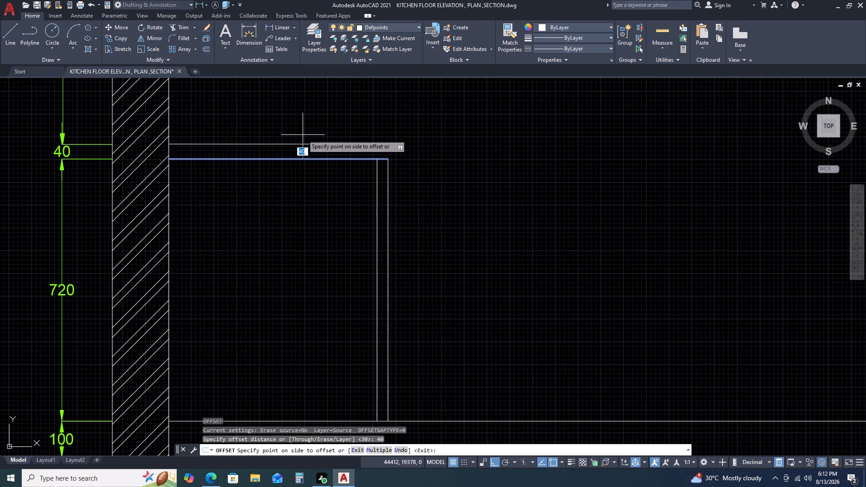
pyautogui.click(304, 135)
pyautogui.click(387, 285)
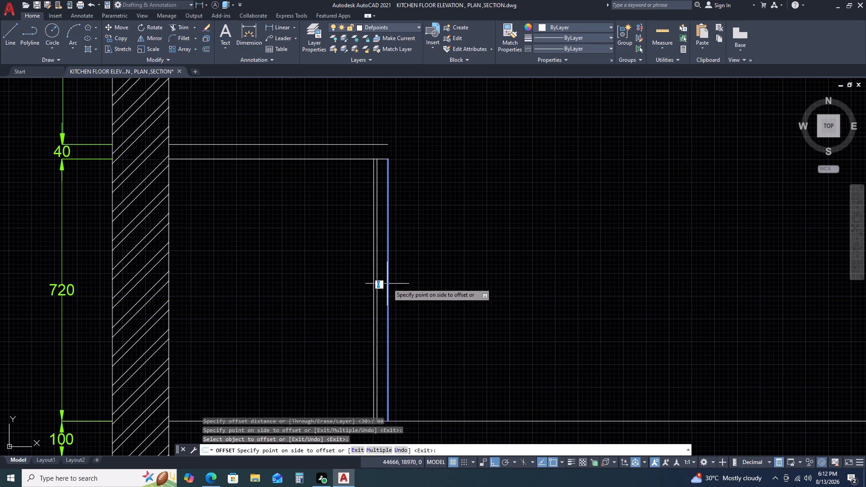
pyautogui.click(438, 280)
pyautogui.press('Escape')
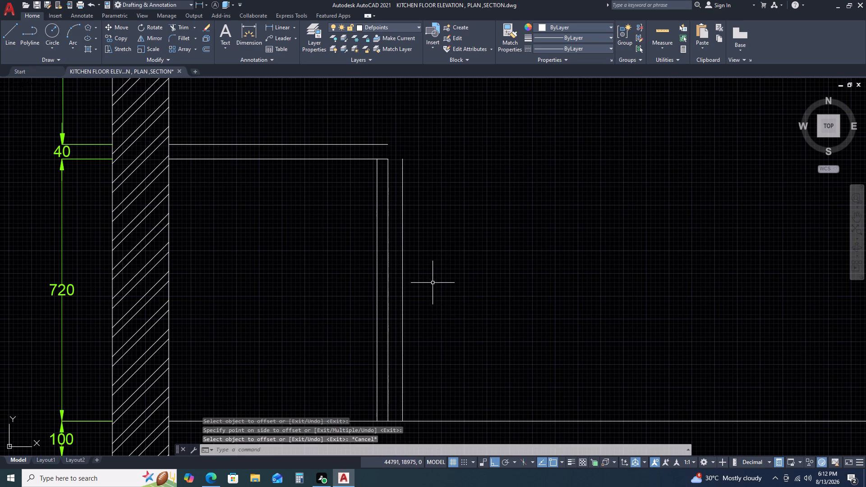
# Draw the 750-wide base unit's outline from the floor line at the 750/450 mark, up to unit-top level and across to the offset side line.
pyautogui.scroll(-2, 694, 147)
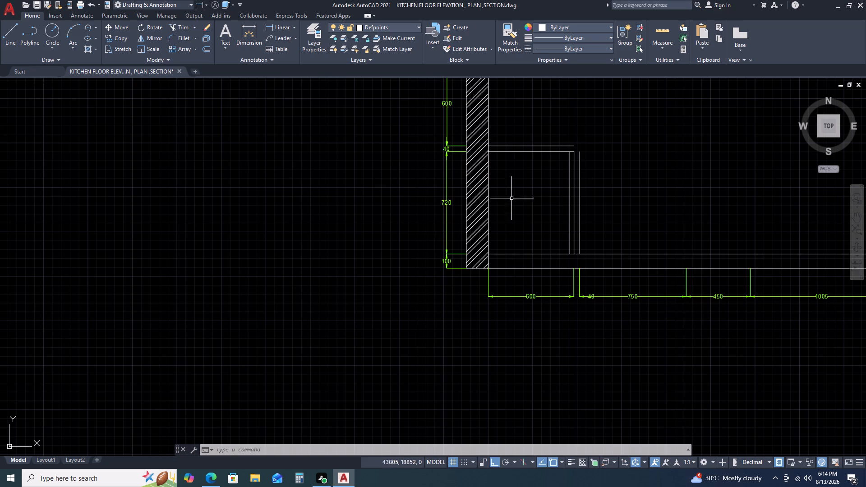
pyautogui.moveTo(605, 159); pyautogui.dragTo(509, 181, button='middle')
pyautogui.scroll(3, 469, 162)
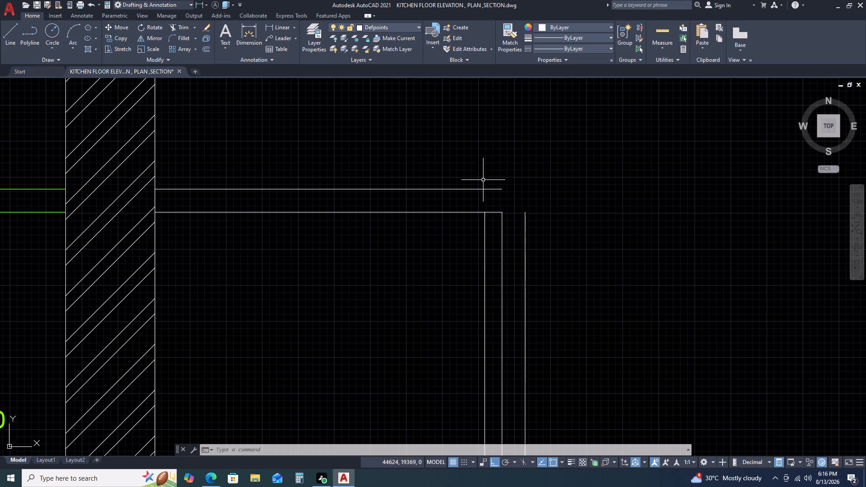
pyautogui.scroll(-4, 484, 179)
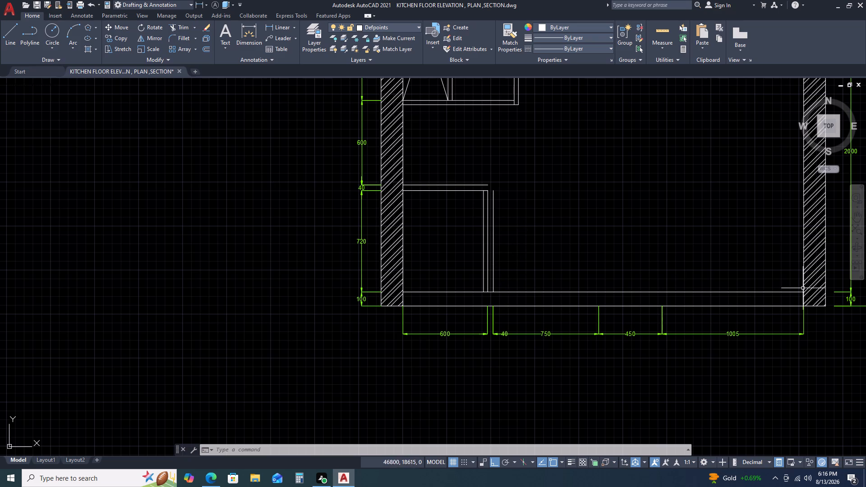
pyautogui.press('l')
pyautogui.press('space')
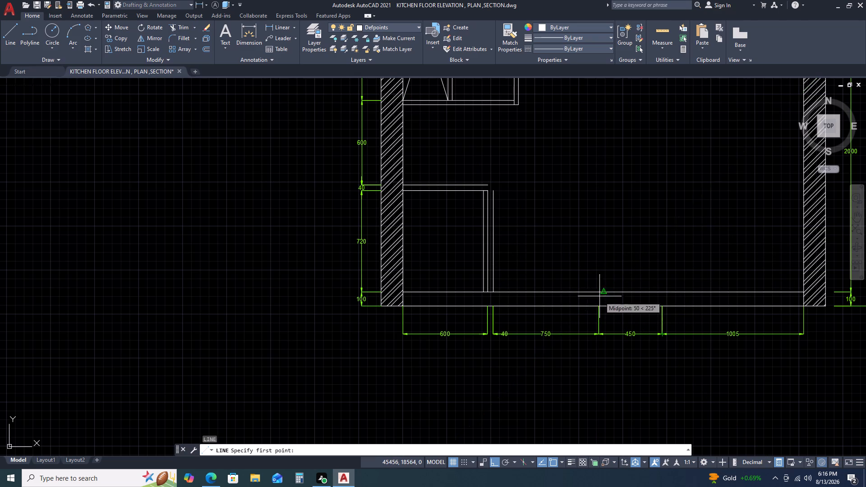
pyautogui.click(599, 308)
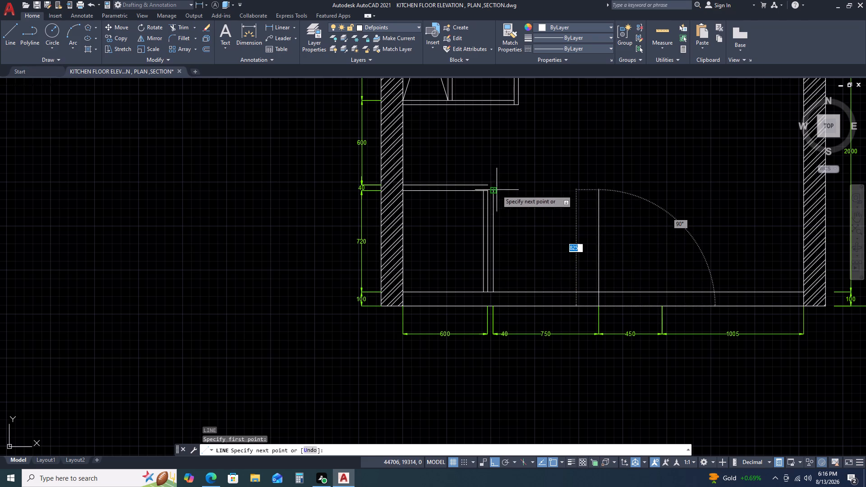
pyautogui.click(600, 191)
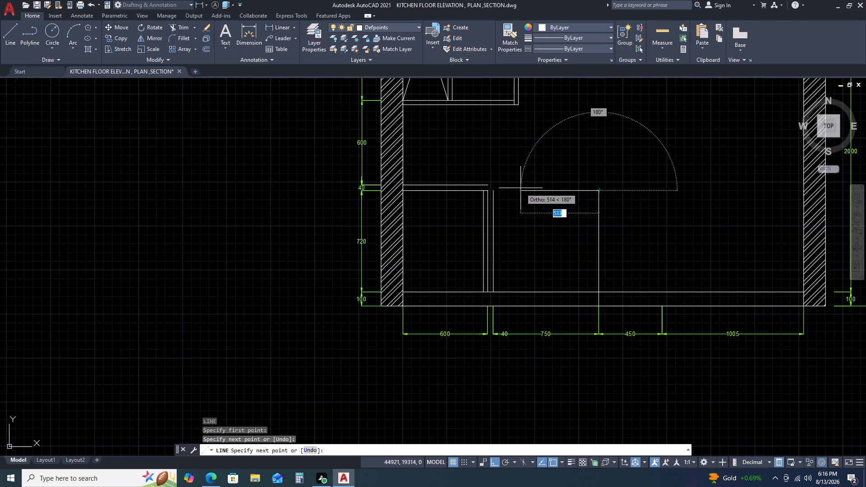
pyautogui.click(494, 188)
pyautogui.press('Escape')
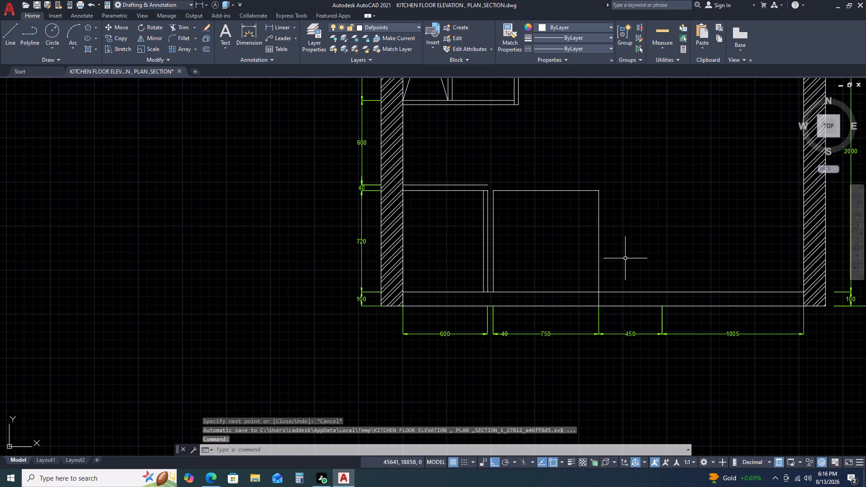
# Trim the part of the 750-wide base unit's right side line that crosses the skirting.
pyautogui.scroll(2, 599, 302)
pyautogui.press('t')
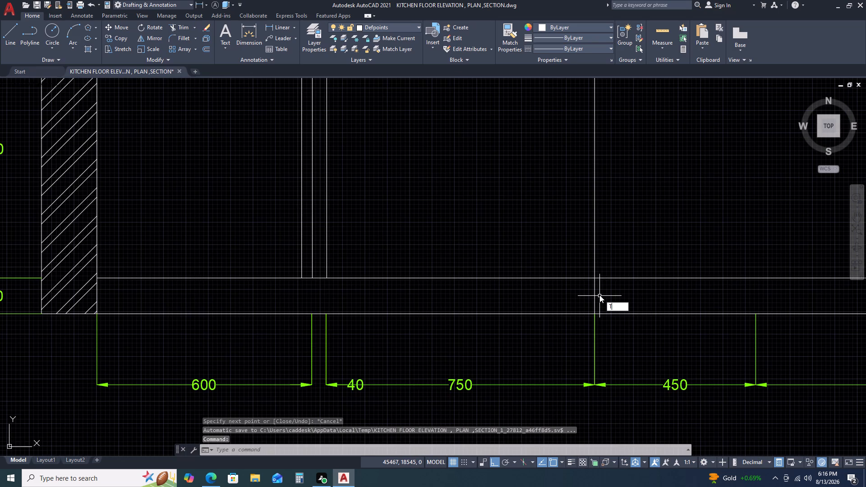
pyautogui.press('r')
pyautogui.press('space')
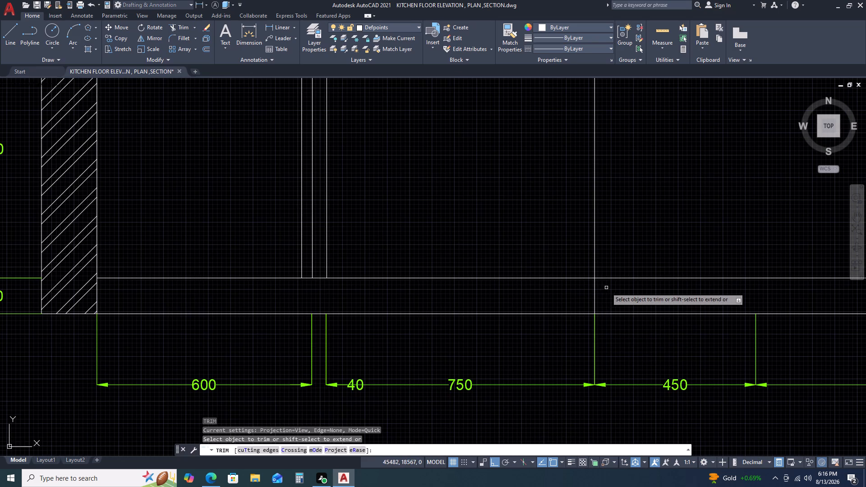
pyautogui.click(593, 287)
pyautogui.click(619, 294)
pyautogui.press('Escape')
pyautogui.scroll(-3, 601, 286)
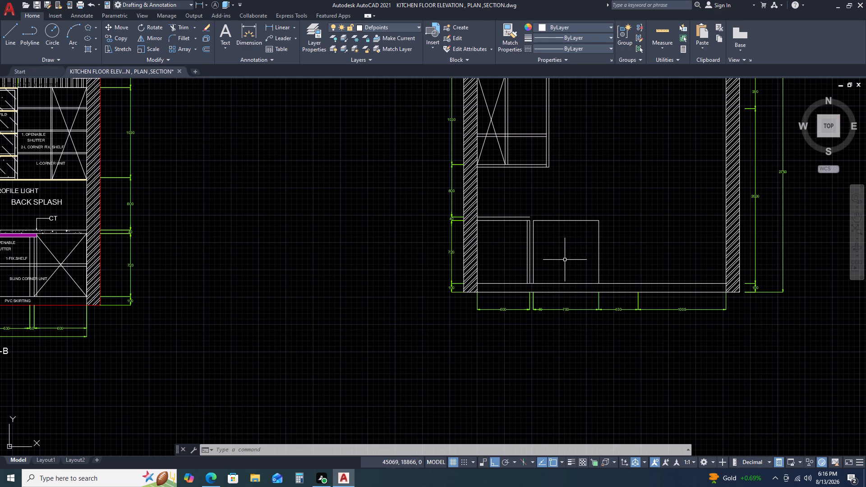
# Draw a horizontal shelf line across the 750-wide base unit at mid-height, from its right side to its left side.
pyautogui.write('L')
pyautogui.press('space')
pyautogui.click(596, 254)
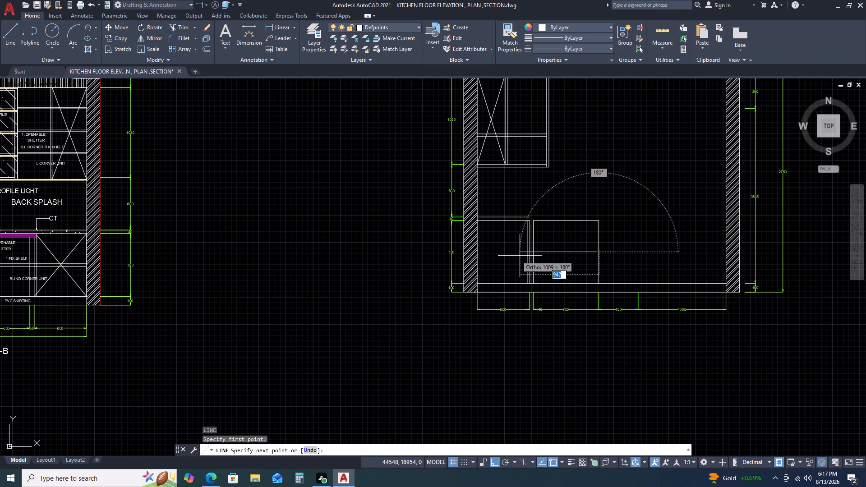
pyautogui.click(533, 255)
pyautogui.press('Escape')
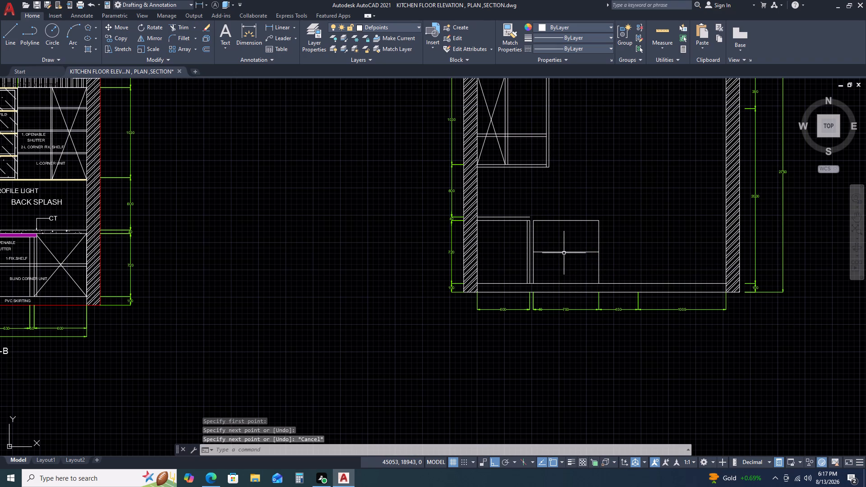
# Offset the 750-wide base unit's shelf line and its top line 30 downward.
pyautogui.scroll(2, 547, 252)
pyautogui.click(570, 266)
pyautogui.click(553, 234)
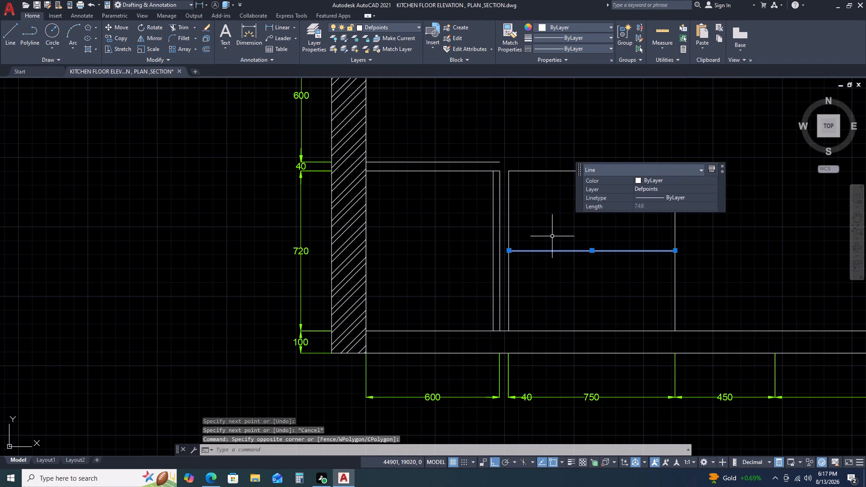
pyautogui.press('o')
pyautogui.press('space')
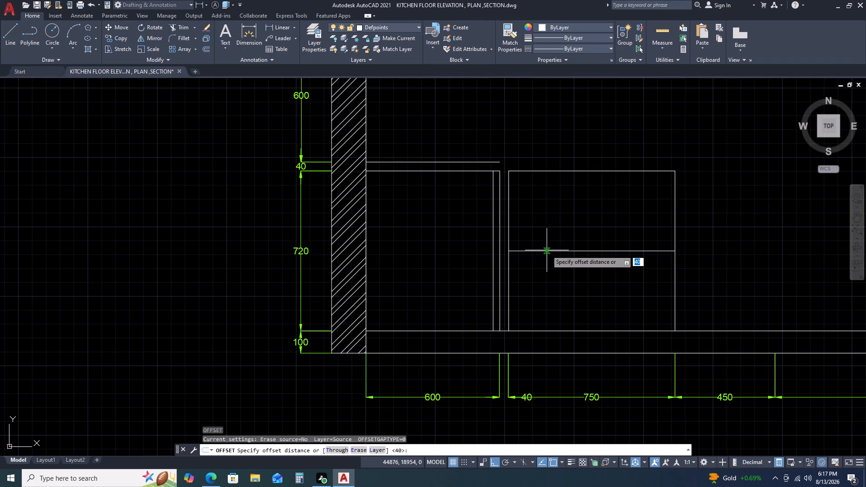
pyautogui.write('30')
pyautogui.press('space')
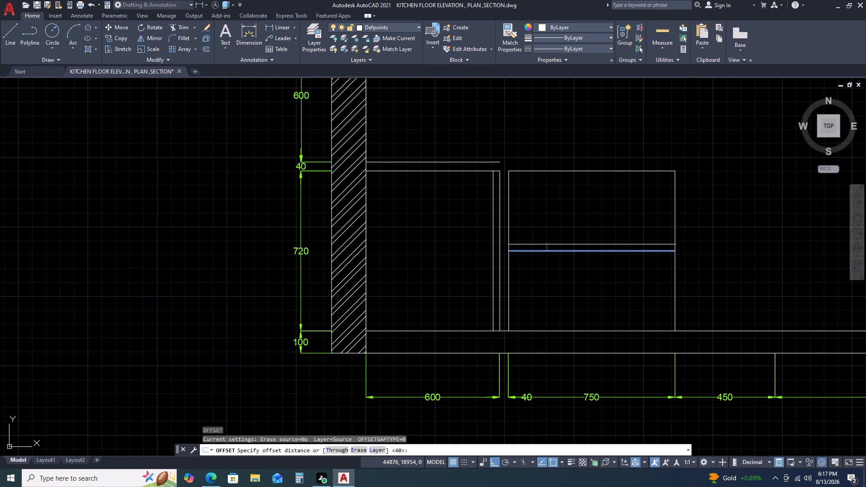
pyautogui.click(548, 271)
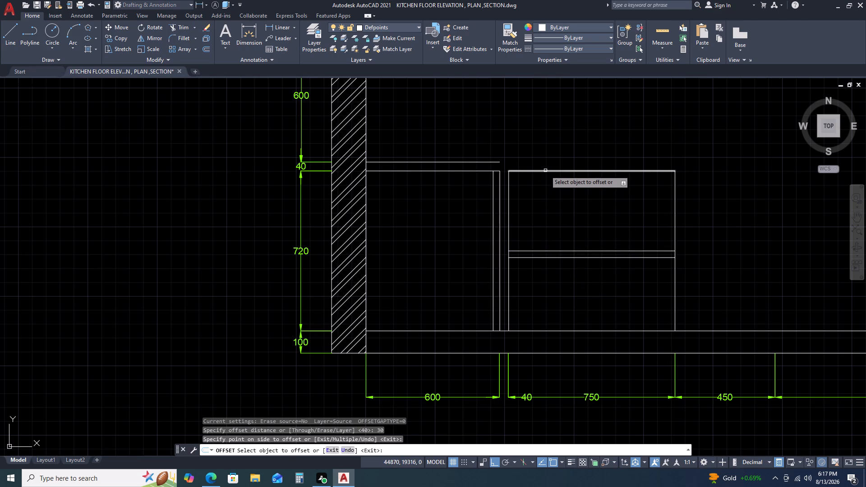
pyautogui.click(545, 170)
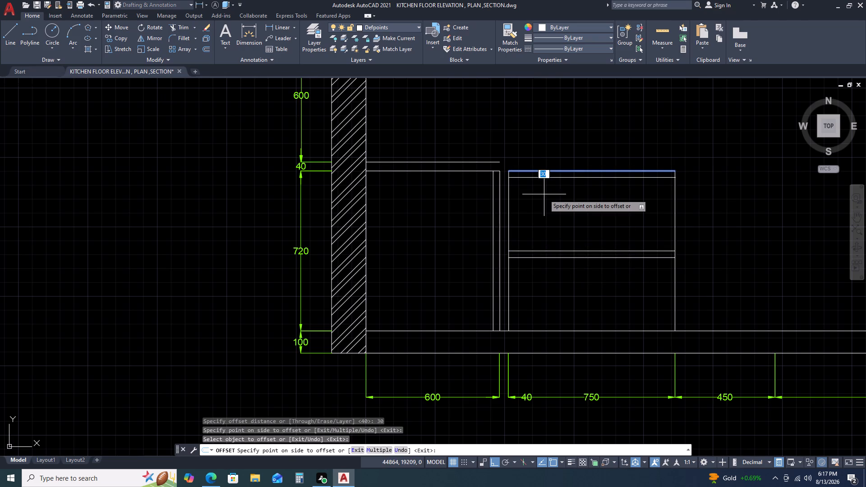
pyautogui.click(544, 194)
pyautogui.press('Escape')
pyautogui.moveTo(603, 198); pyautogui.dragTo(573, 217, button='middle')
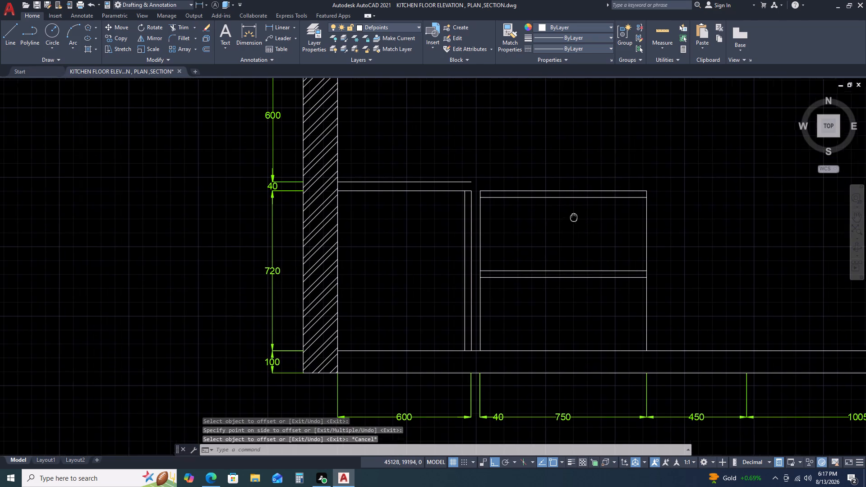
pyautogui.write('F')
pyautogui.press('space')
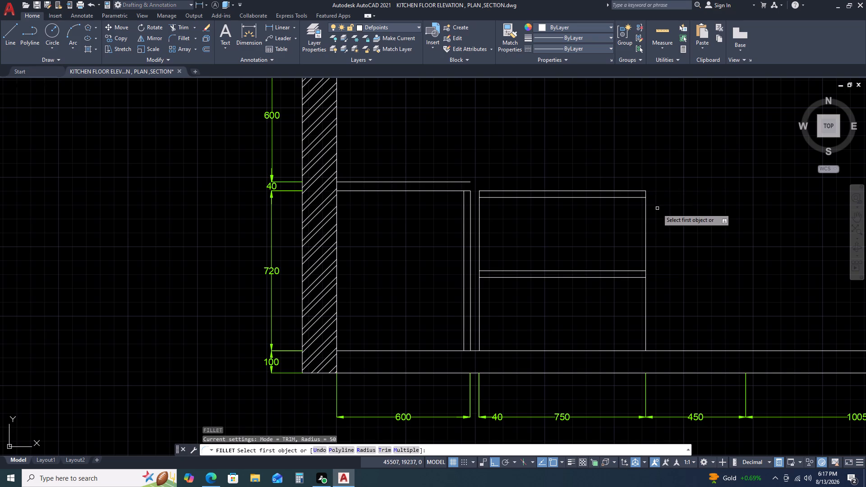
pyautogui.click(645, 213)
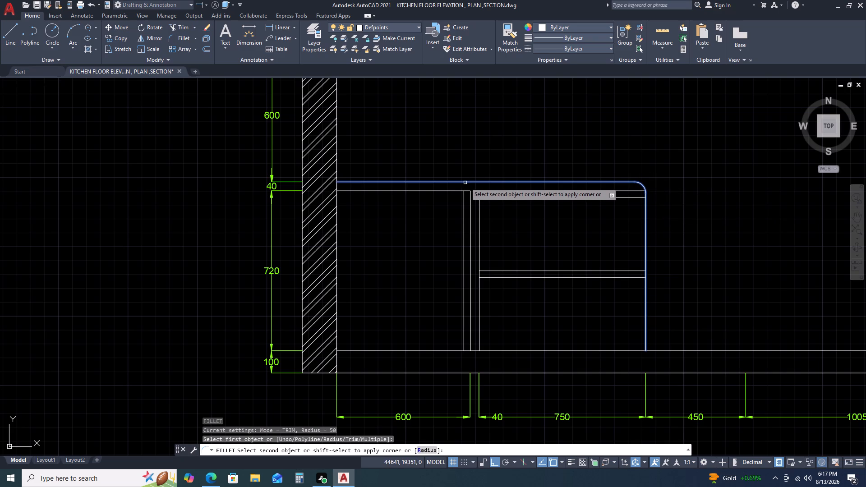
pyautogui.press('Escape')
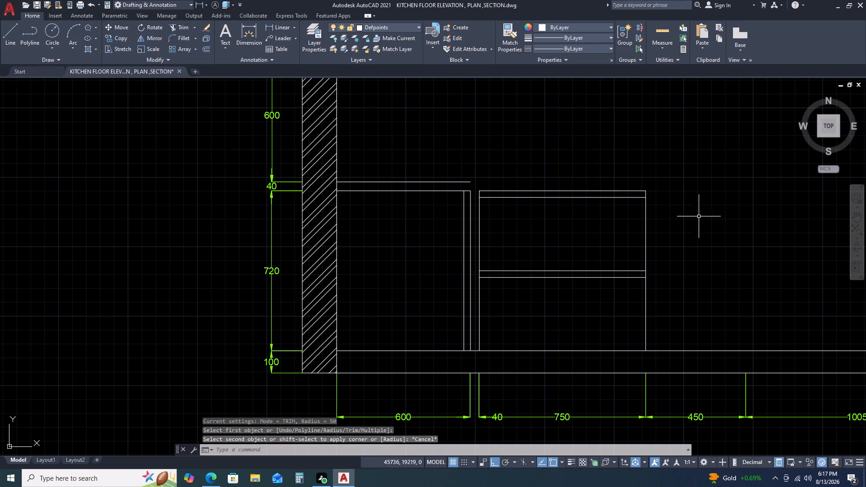
# Fillet the upper 40 offset line with the 750-wide base unit's right side line at radius 0 to form a square corner.
pyautogui.write('F R')
pyautogui.press('space')
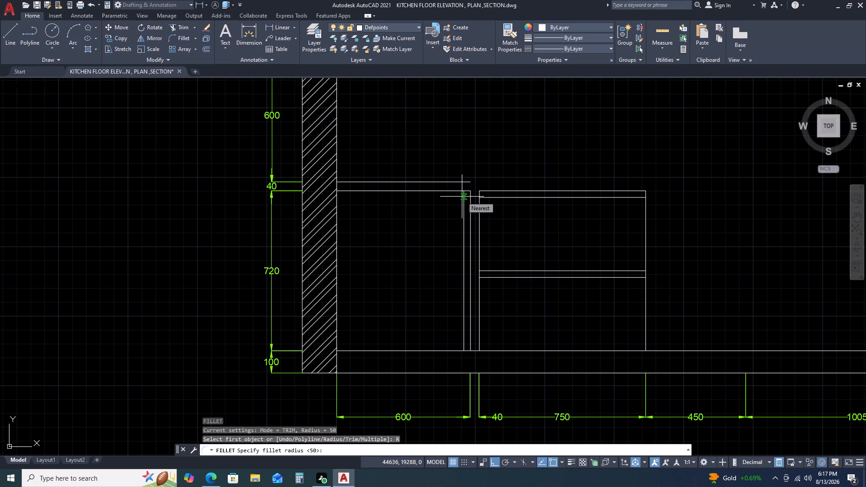
pyautogui.press('0')
pyautogui.press('space')
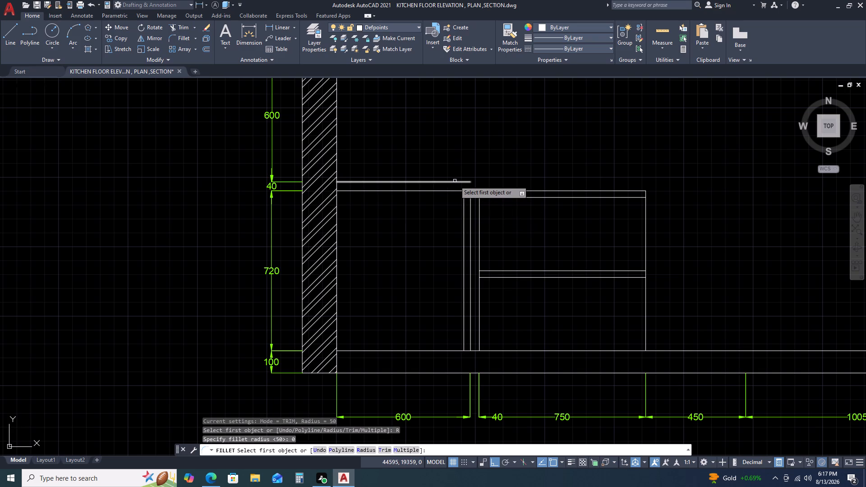
pyautogui.click(455, 181)
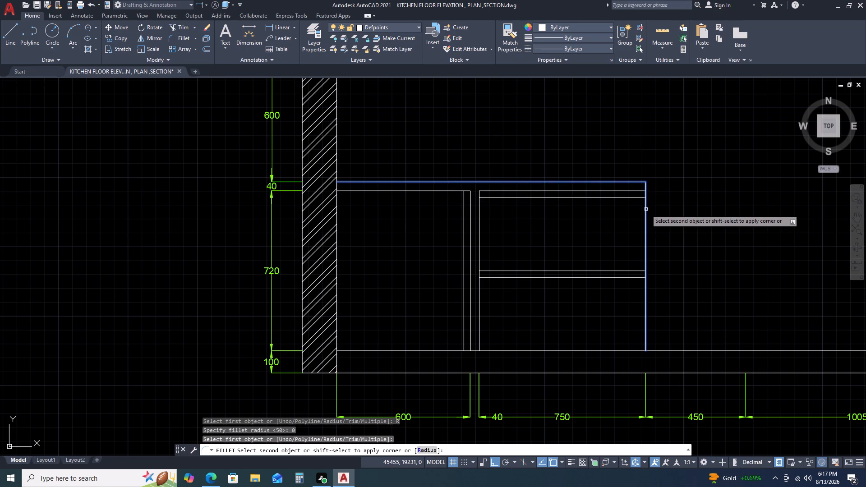
pyautogui.click(646, 209)
pyautogui.press('Escape')
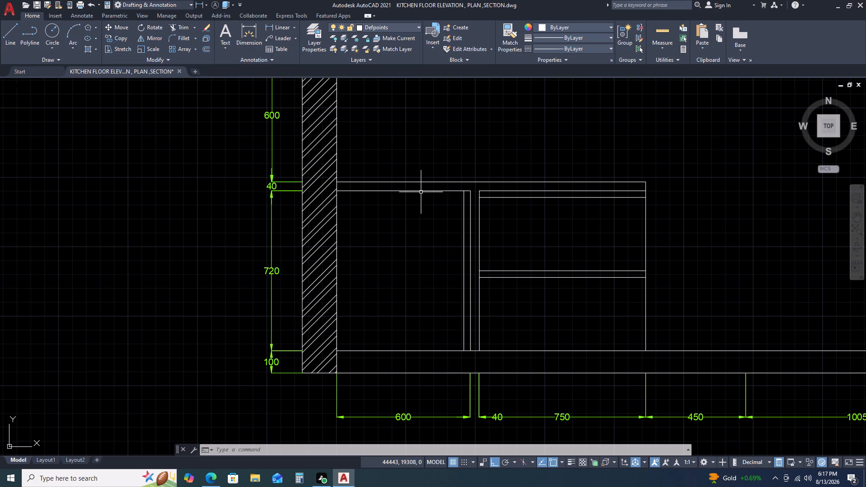
# Draw an L-shaped outline in the 600-wide base unit, about 59 down from the countertop's underside and across to its right side panel.
pyautogui.click(73, 36)
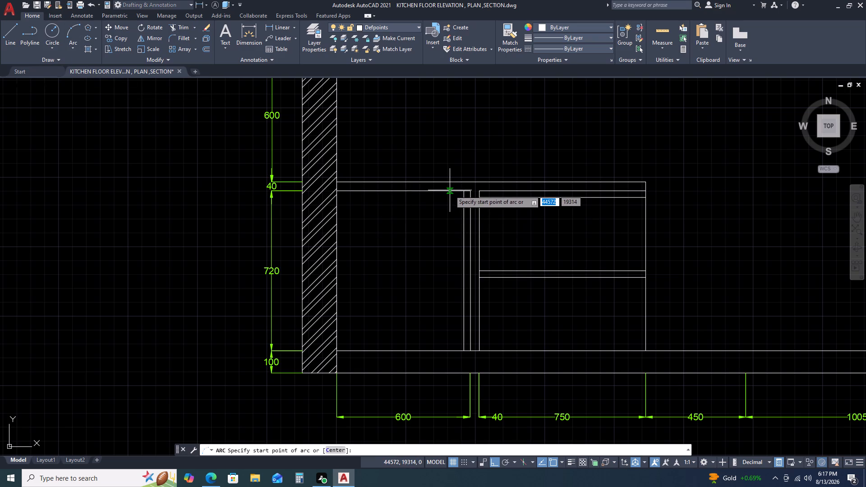
pyautogui.press('Escape')
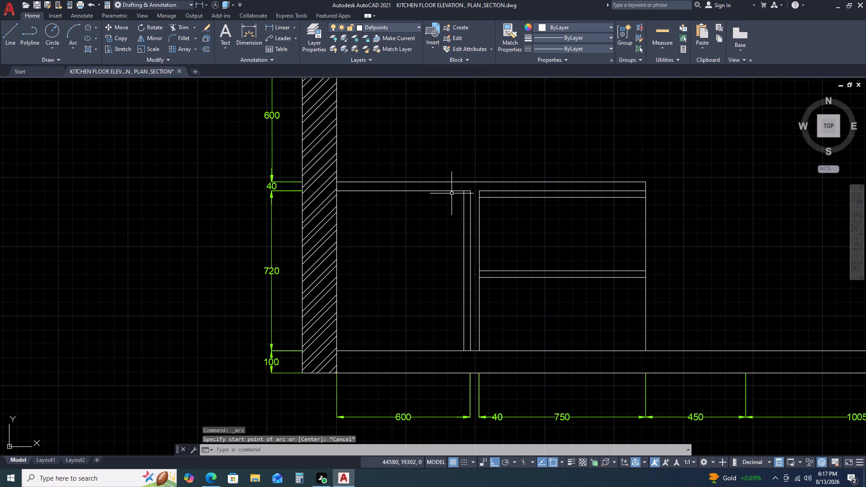
pyautogui.press('l')
pyautogui.press('space')
pyautogui.scroll(3, 454, 197)
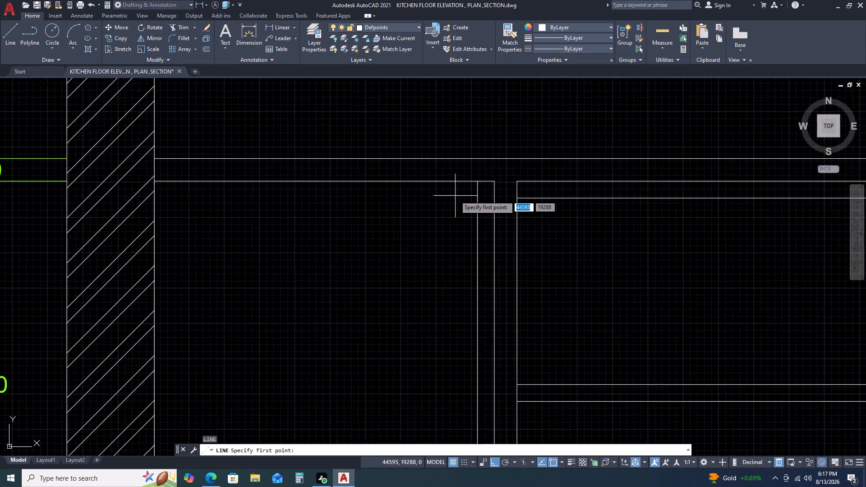
pyautogui.click(454, 172)
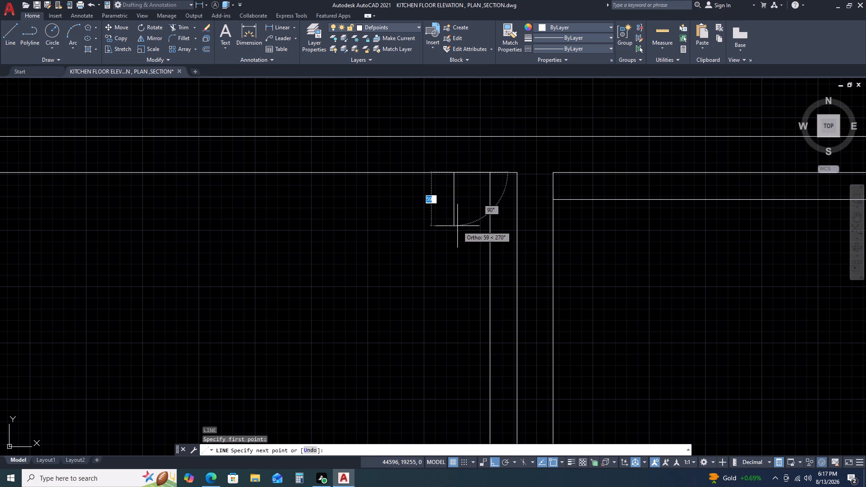
pyautogui.click(457, 226)
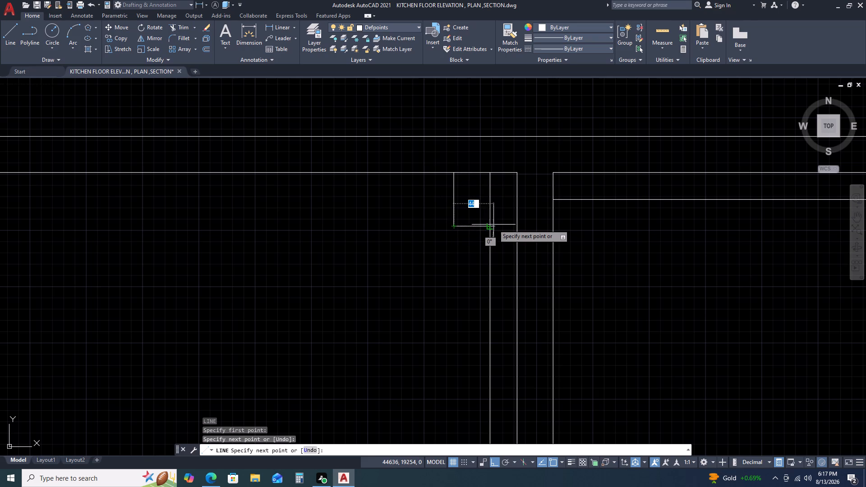
pyautogui.click(491, 225)
pyautogui.press('Escape')
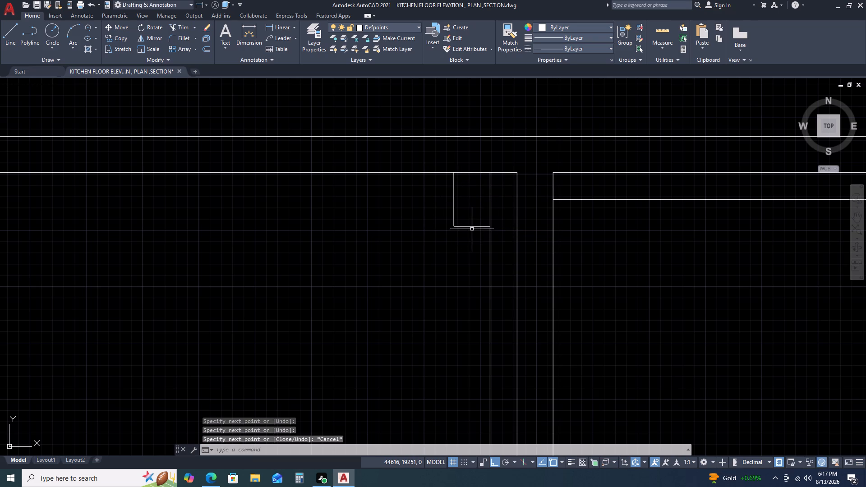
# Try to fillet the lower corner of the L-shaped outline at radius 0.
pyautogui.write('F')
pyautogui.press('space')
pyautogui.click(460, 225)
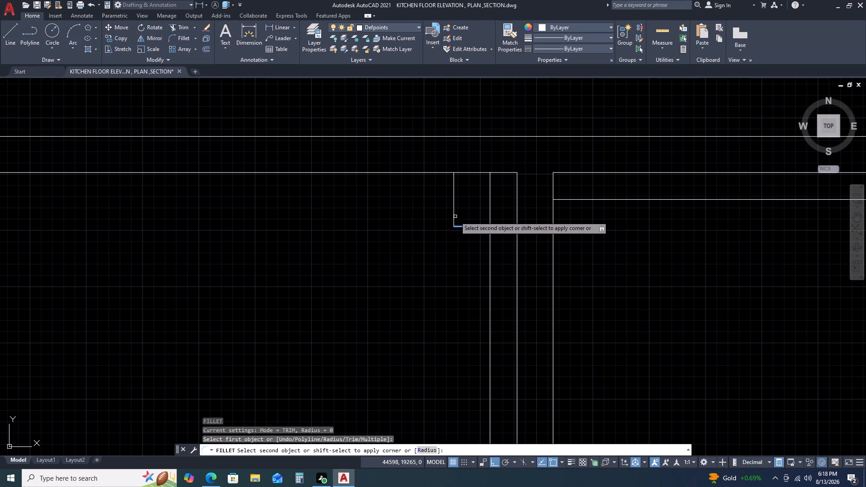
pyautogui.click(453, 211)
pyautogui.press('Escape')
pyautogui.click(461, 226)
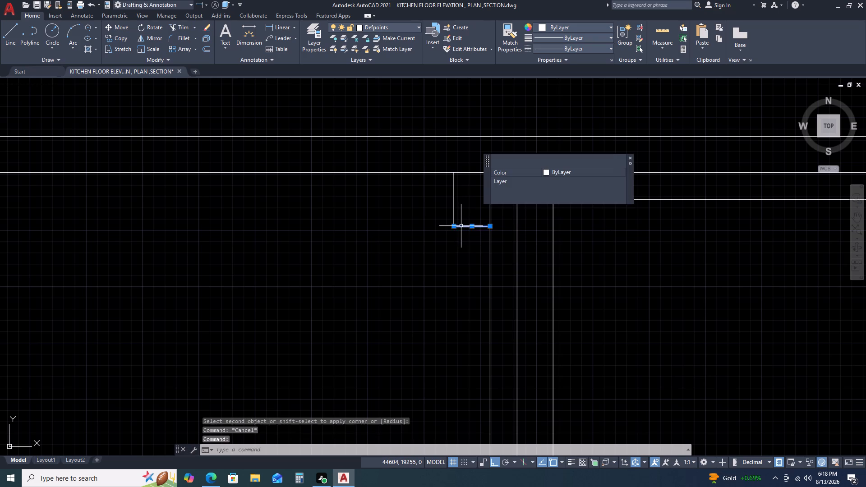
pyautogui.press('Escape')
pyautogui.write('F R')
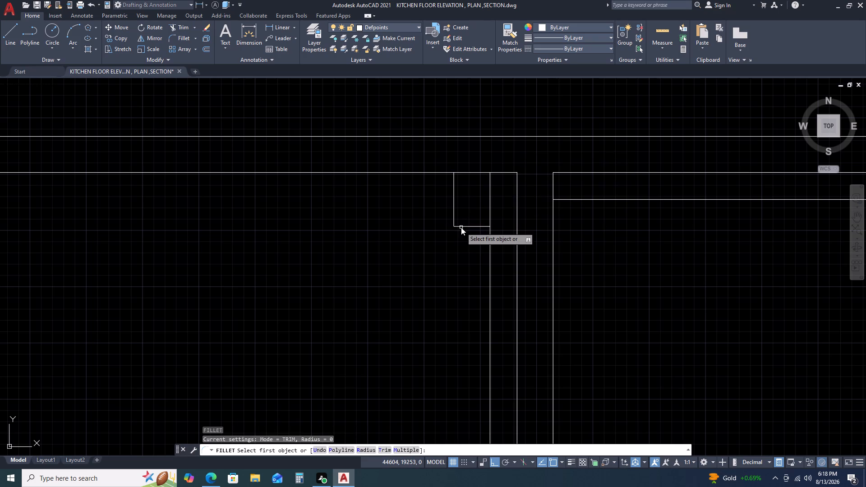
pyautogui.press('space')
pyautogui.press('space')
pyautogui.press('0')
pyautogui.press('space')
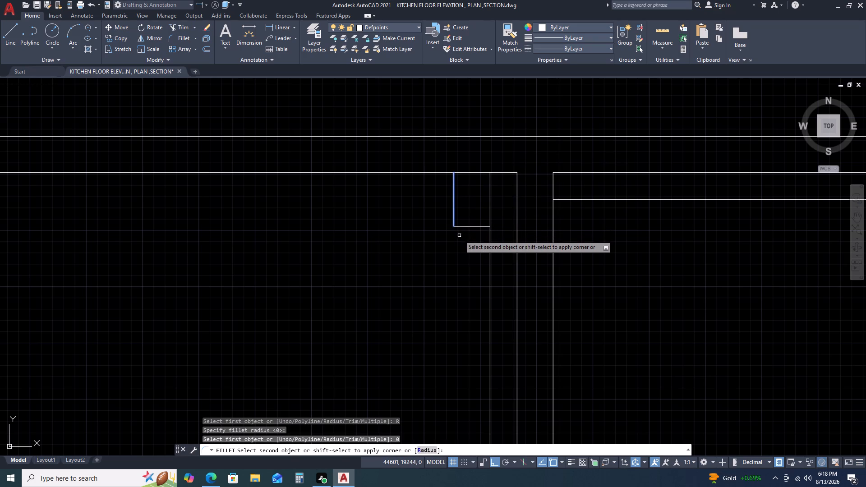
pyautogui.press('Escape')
# Fillet the lower corner of the L-shaped outline in the 600-wide base unit with radius 30.
pyautogui.write('F')
pyautogui.press('space')
pyautogui.press('r')
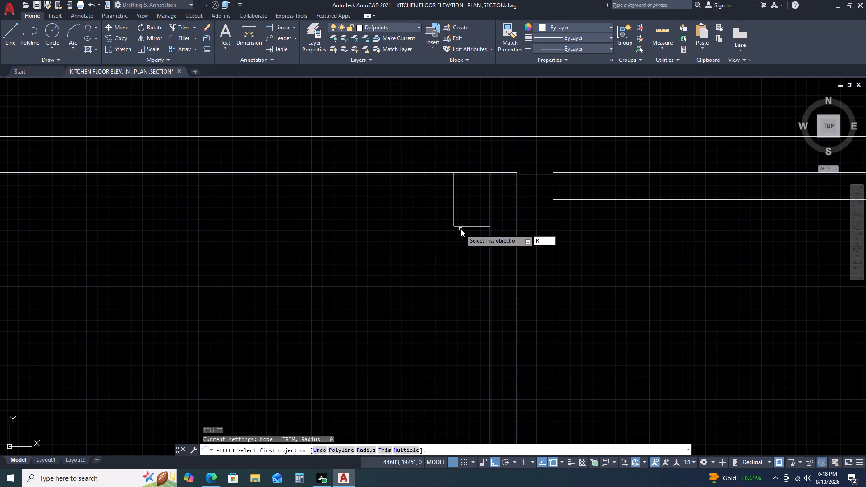
pyautogui.press('space')
pyautogui.write('30')
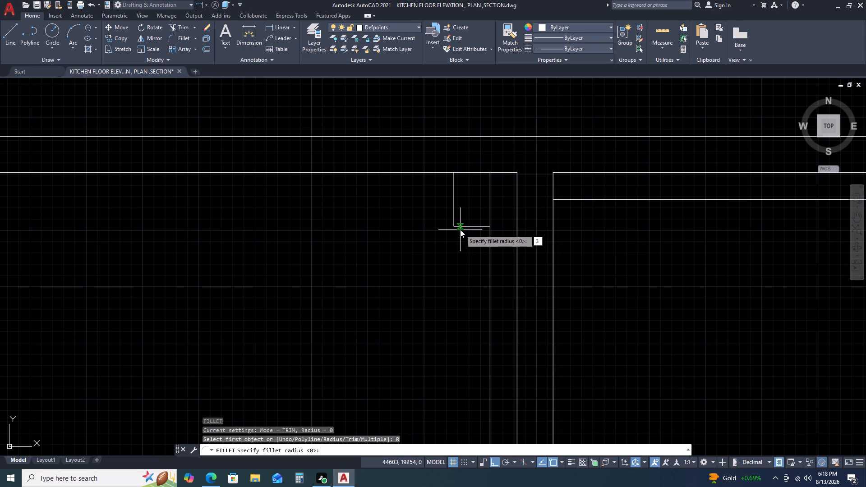
pyautogui.press('space')
pyautogui.click(465, 226)
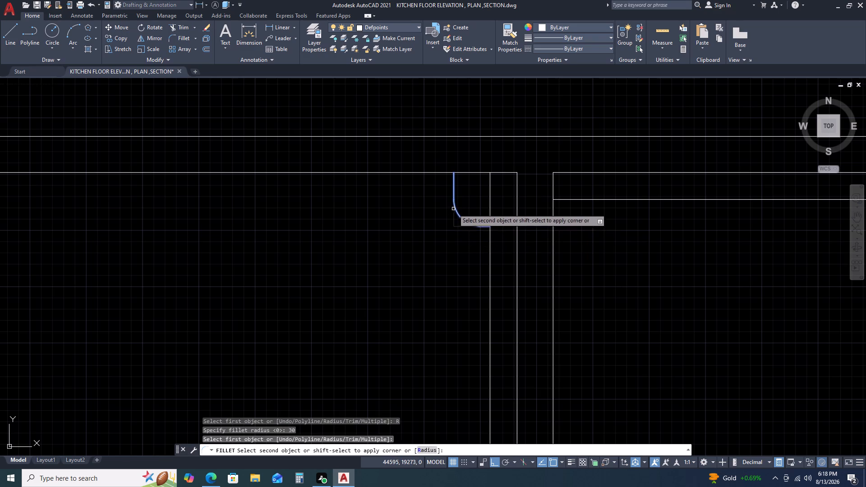
pyautogui.click(454, 208)
pyautogui.press('Escape')
# Copy the INNOTECH DRAWER label from Kitchen Elevation AT-A into the upper and lower compartments of the new elevation's 750-wide base unit.
pyautogui.scroll(-4, 537, 218)
pyautogui.moveTo(544, 231); pyautogui.dragTo(513, 201, button='middle')
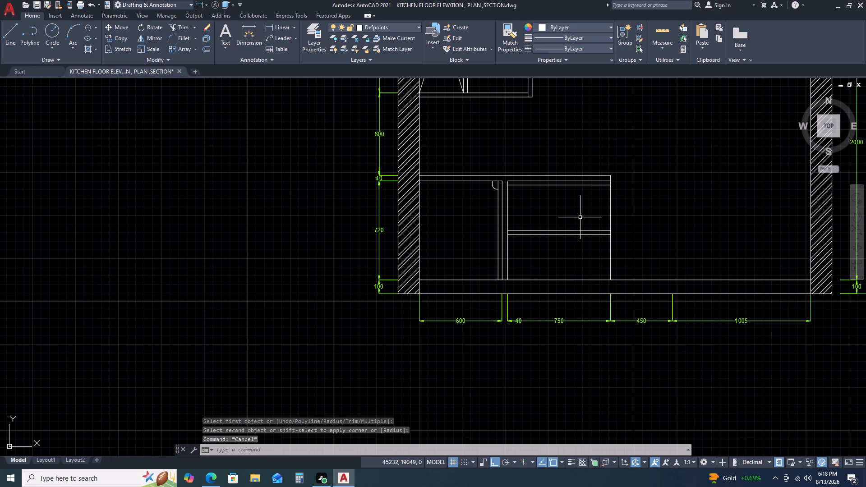
pyautogui.scroll(-4, 597, 230)
pyautogui.scroll(4, 464, 240)
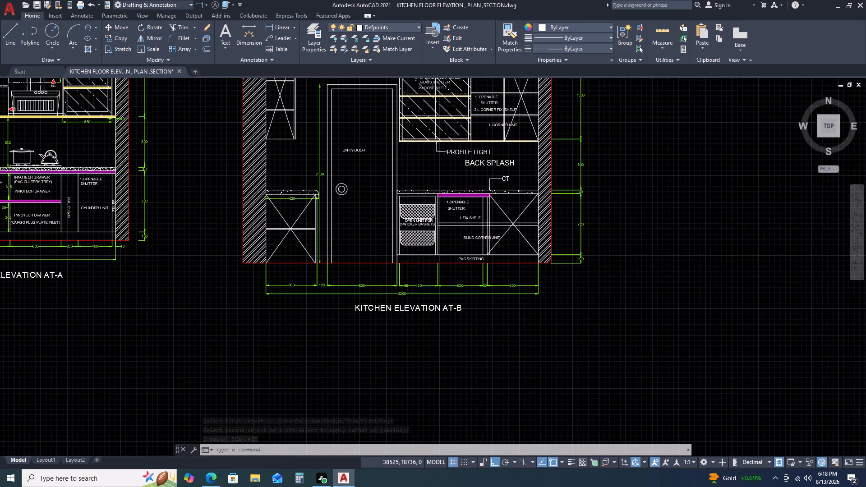
pyautogui.scroll(2, 447, 230)
pyautogui.scroll(-2, 528, 225)
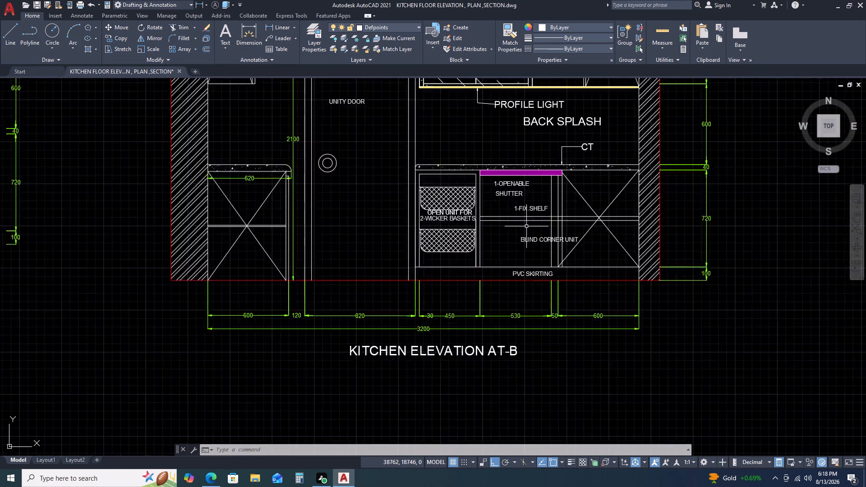
pyautogui.scroll(-2, 526, 226)
pyautogui.scroll(3, 200, 206)
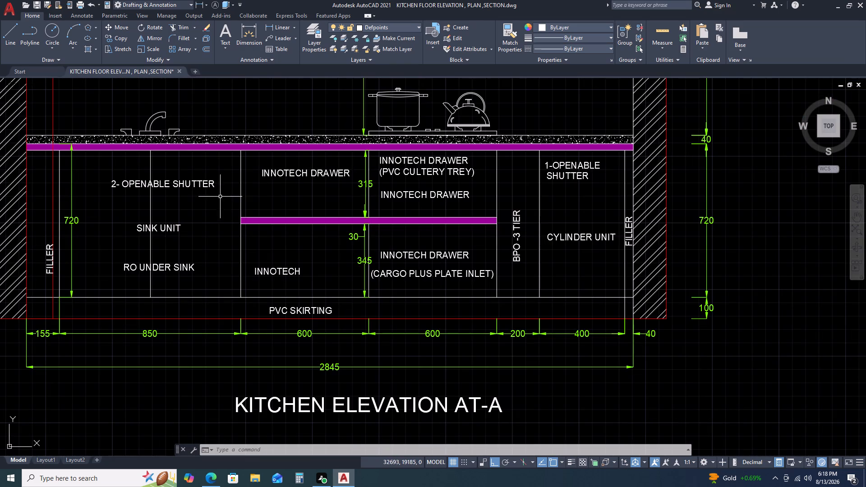
pyautogui.click(308, 170)
pyautogui.press('c')
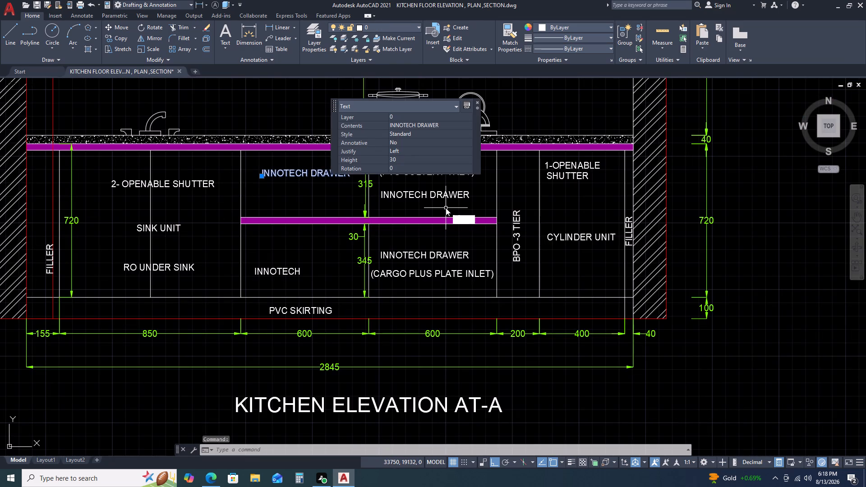
pyautogui.press('o')
pyautogui.press('space')
pyautogui.click(346, 199)
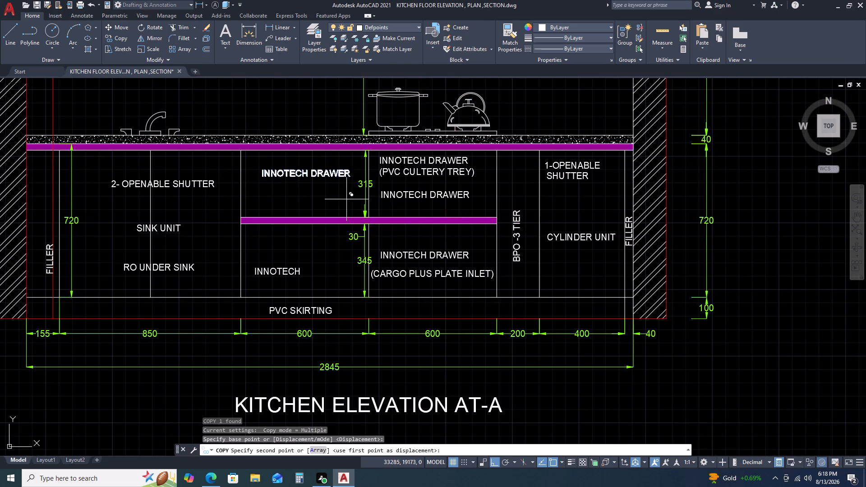
pyautogui.scroll(-2, 470, 202)
pyautogui.moveTo(638, 209); pyautogui.dragTo(430, 196, button='middle')
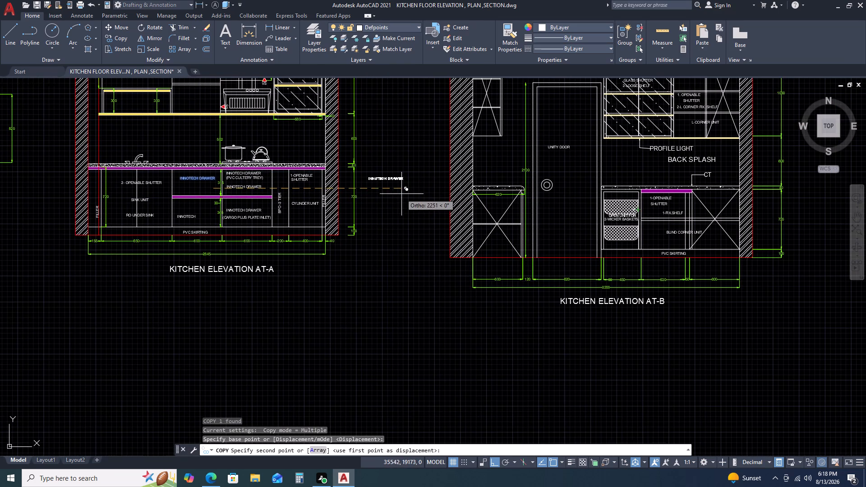
pyautogui.press('F8')
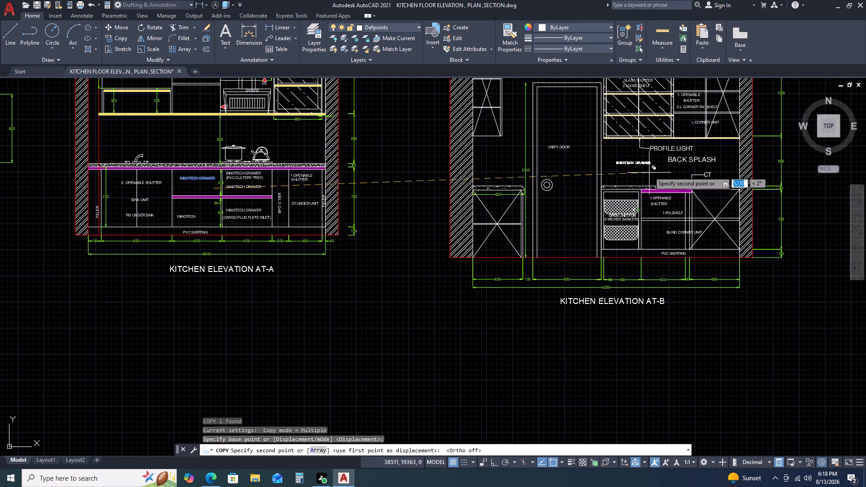
pyautogui.scroll(-3, 654, 211)
pyautogui.moveTo(746, 206); pyautogui.dragTo(576, 212, button='middle')
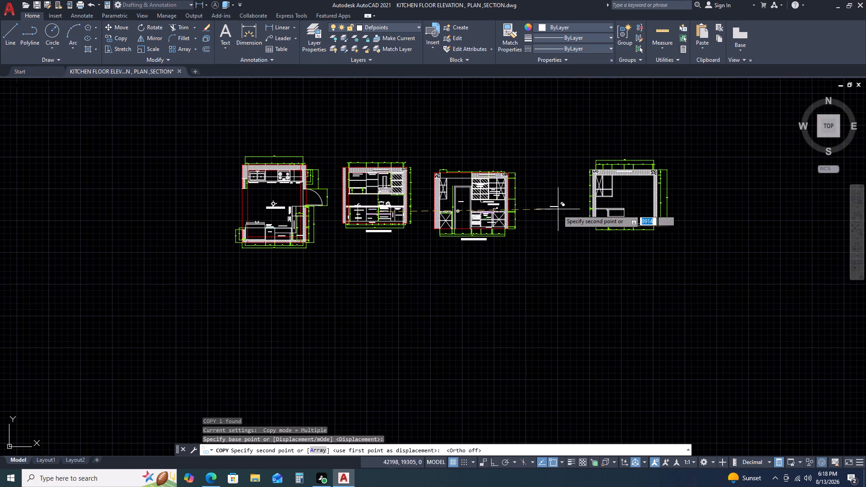
pyautogui.scroll(5, 617, 217)
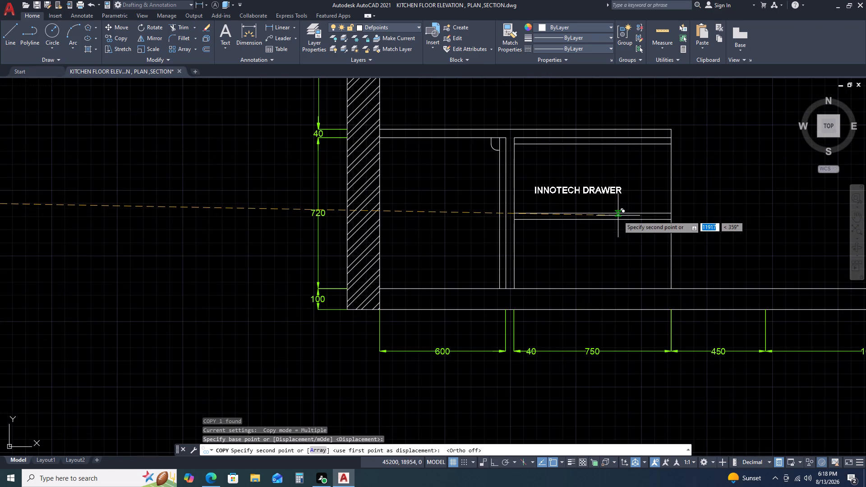
pyautogui.click(620, 205)
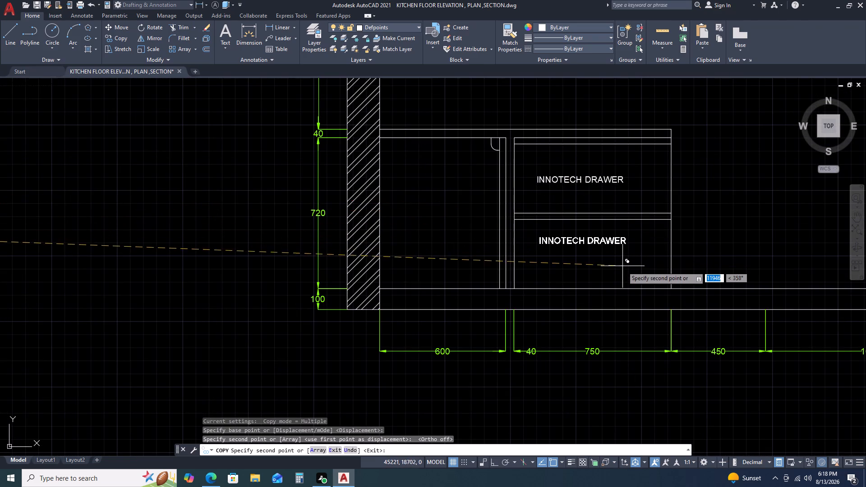
pyautogui.click(622, 270)
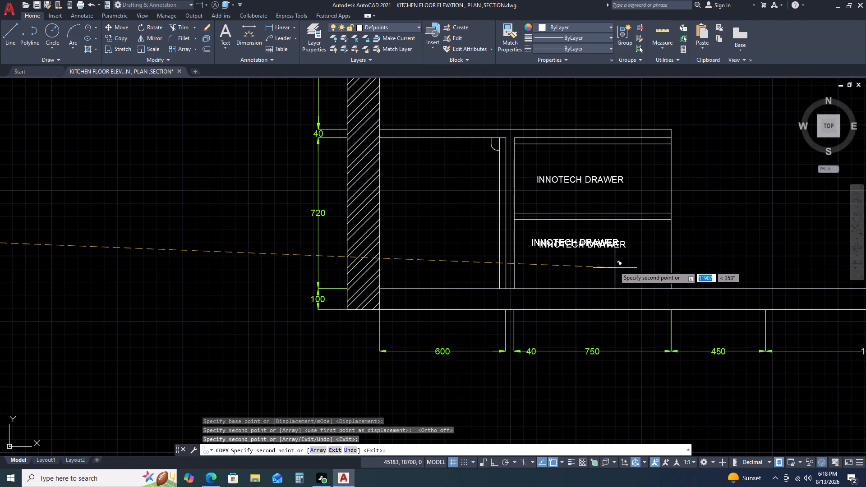
pyautogui.press('Escape')
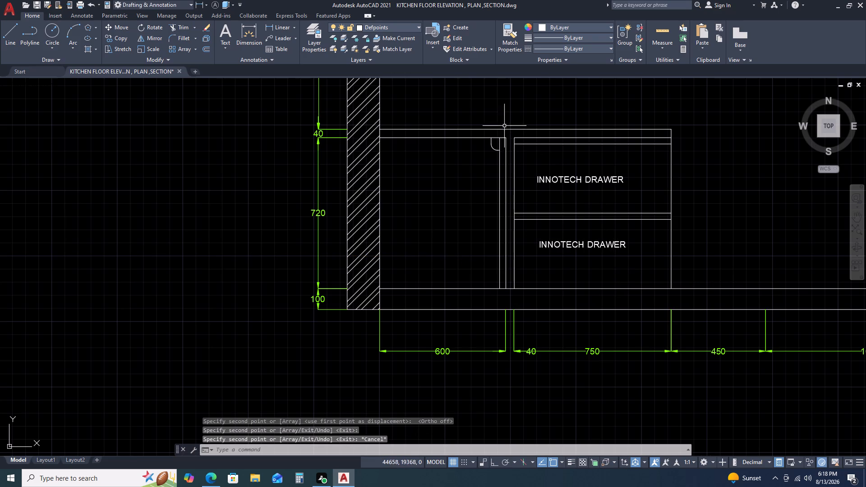
# Trim the short piece of the 750-wide base unit's left side line between its top line and the 30 offset line.
pyautogui.scroll(4, 504, 132)
pyautogui.press('t')
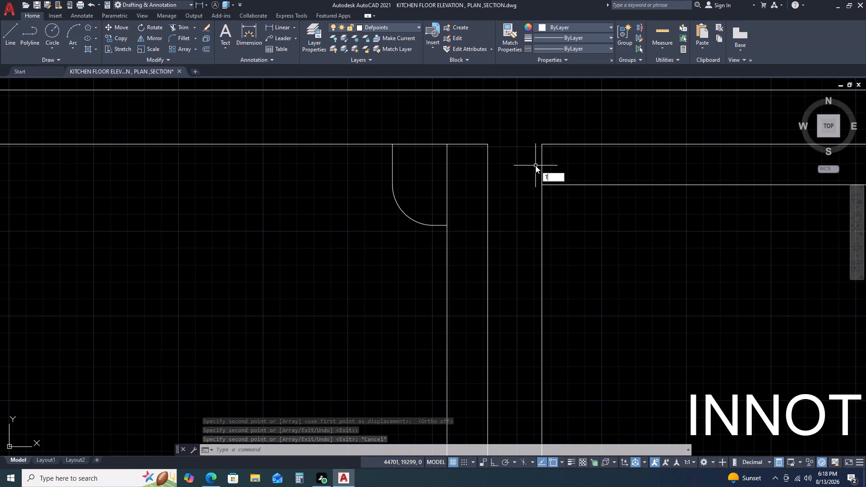
pyautogui.press('r')
pyautogui.press('space')
pyautogui.click(544, 161)
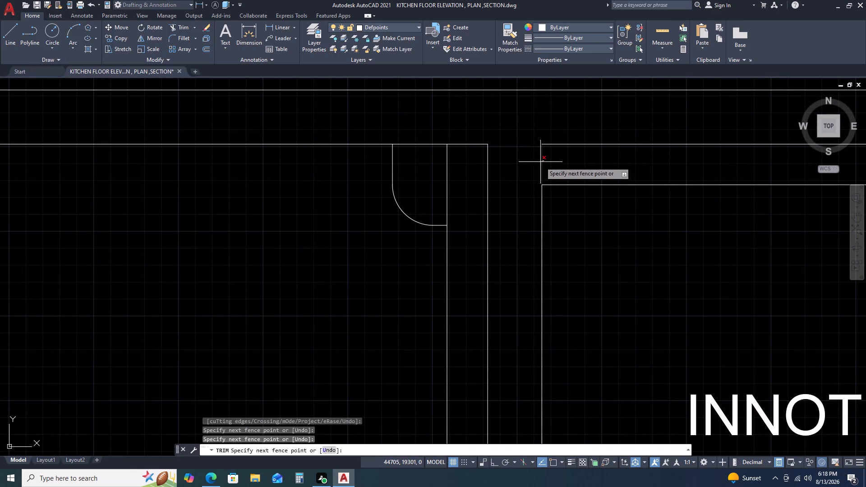
pyautogui.click(539, 163)
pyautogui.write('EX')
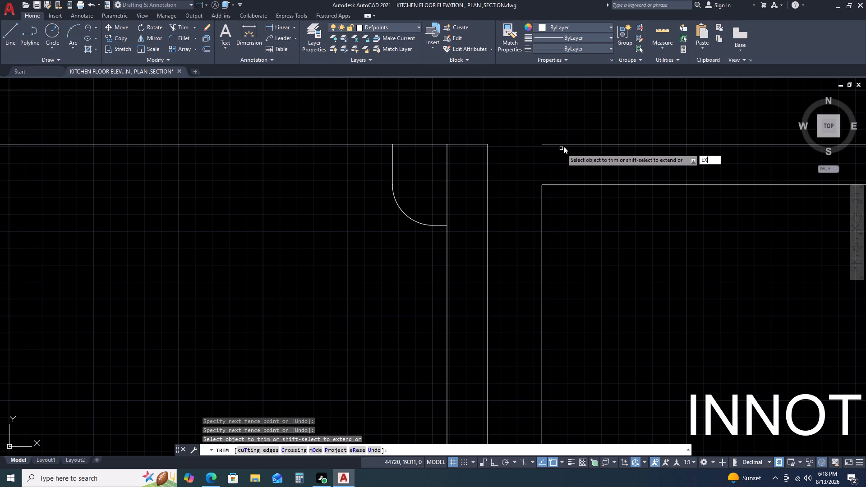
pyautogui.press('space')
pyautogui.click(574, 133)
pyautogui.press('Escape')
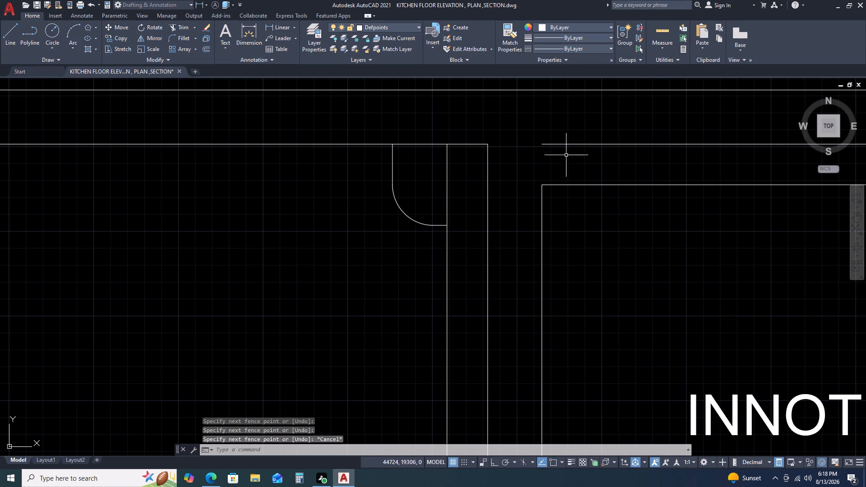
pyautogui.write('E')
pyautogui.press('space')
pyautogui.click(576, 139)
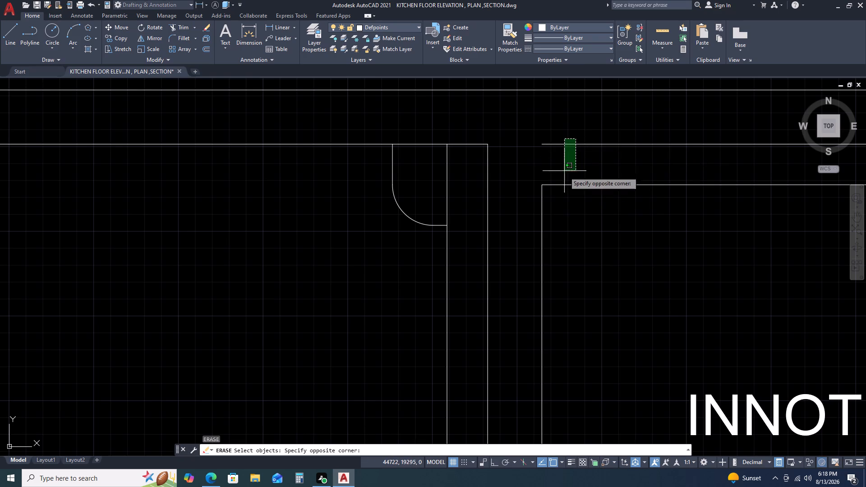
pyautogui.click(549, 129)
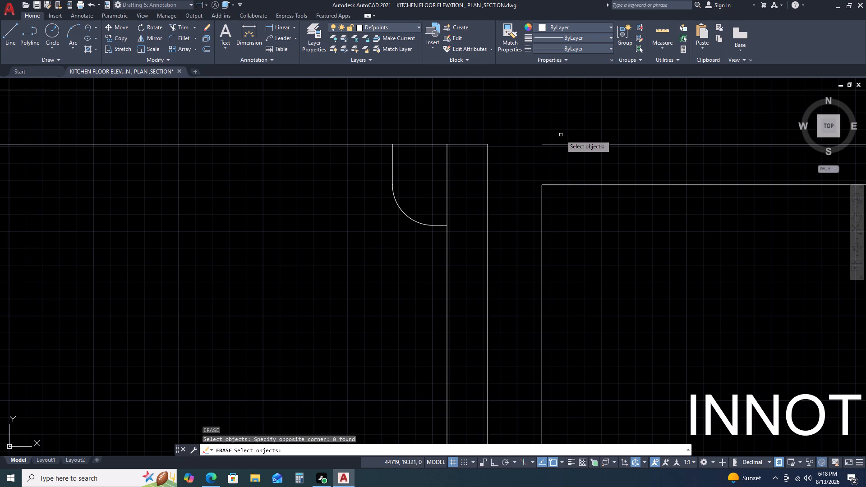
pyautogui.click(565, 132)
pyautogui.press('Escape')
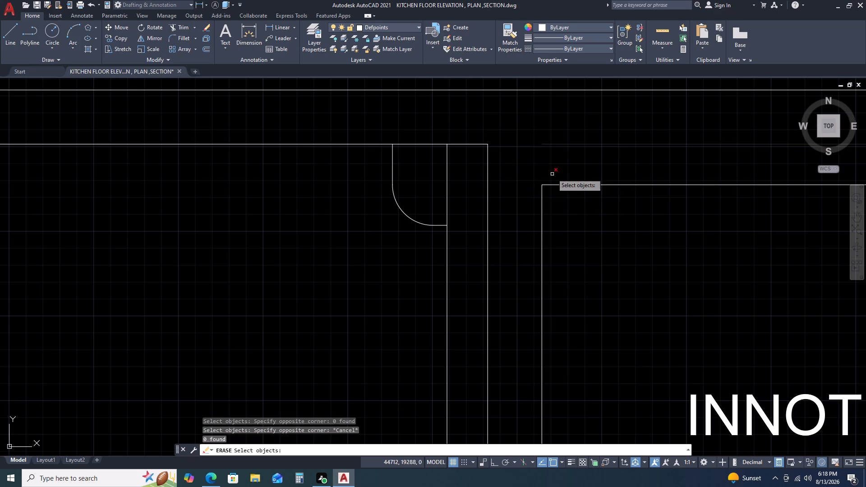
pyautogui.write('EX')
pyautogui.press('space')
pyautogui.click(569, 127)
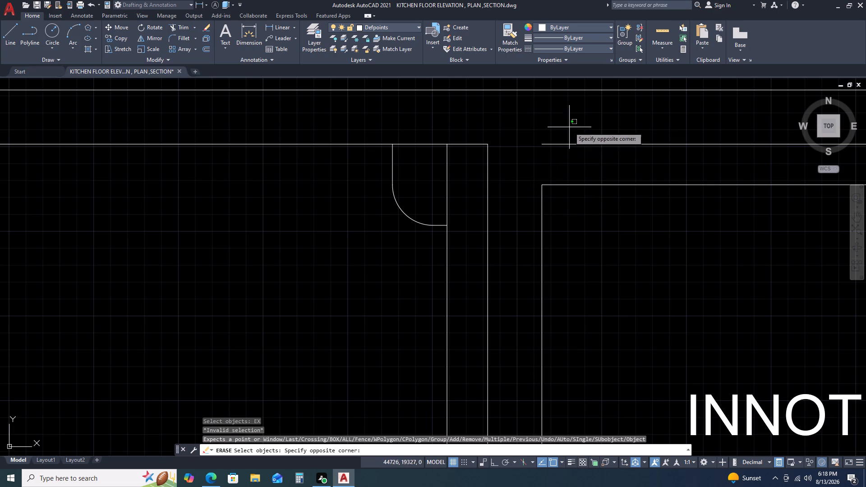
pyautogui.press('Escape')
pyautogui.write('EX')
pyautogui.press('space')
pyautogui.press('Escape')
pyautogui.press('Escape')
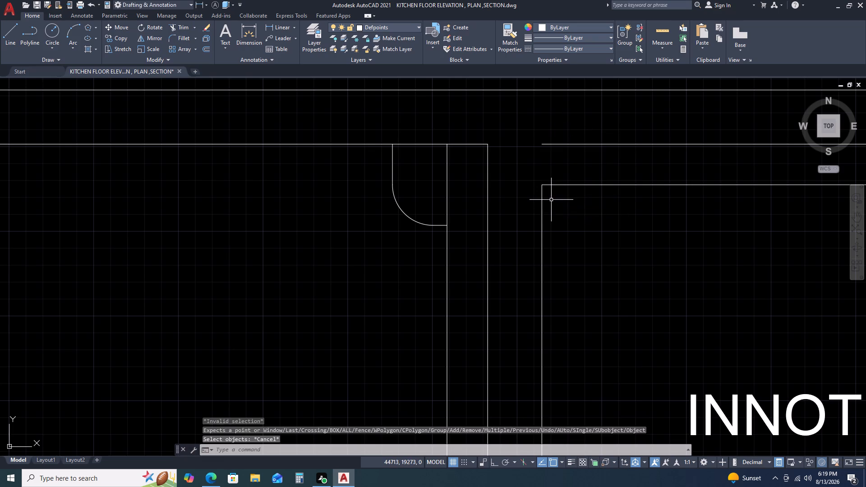
# Extend the top and middle horizontal lines of the 750-wide base unit across to the vertical line bounding the 600-wide unit.
pyautogui.press('Escape')
pyautogui.write('EX')
pyautogui.press('space')
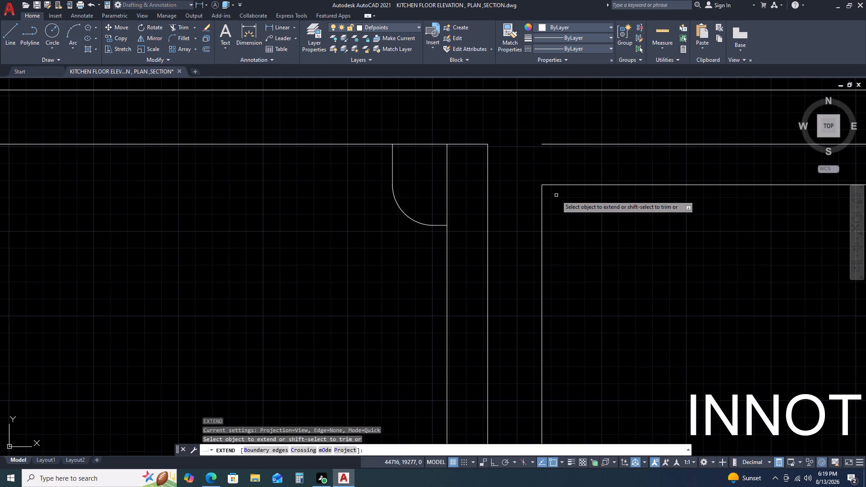
pyautogui.click(558, 184)
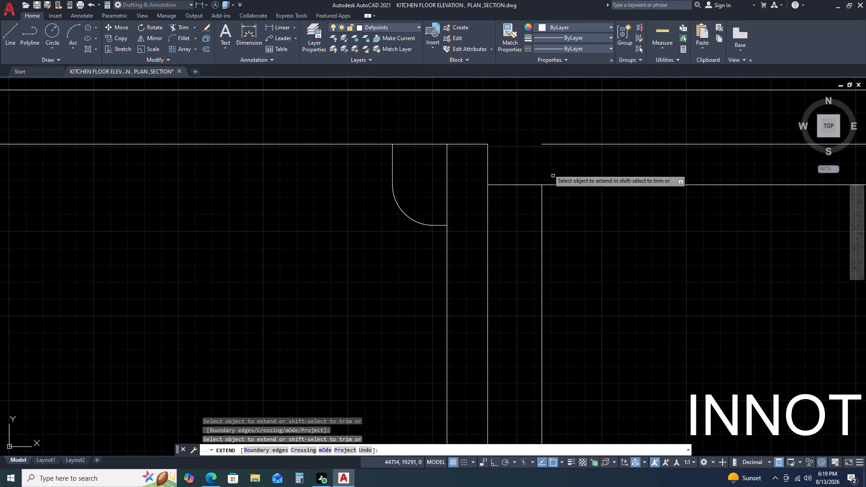
pyautogui.click(546, 145)
pyautogui.scroll(-3, 480, 157)
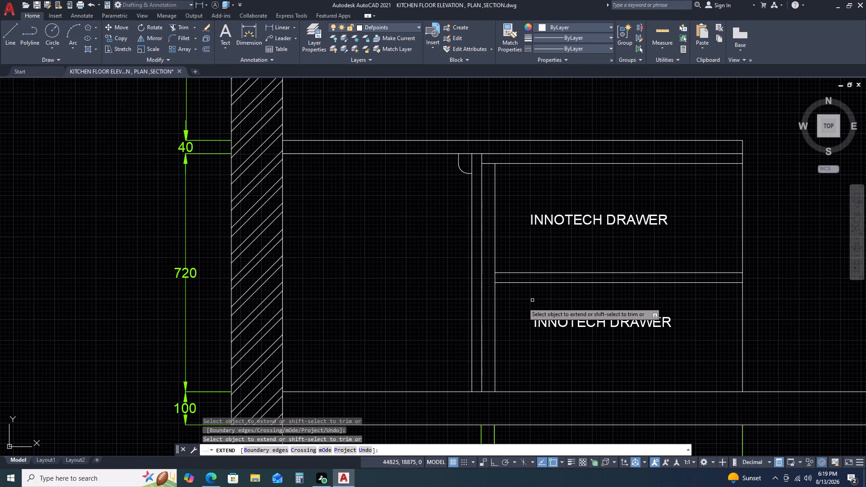
pyautogui.moveTo(499, 303); pyautogui.dragTo(514, 235, button='middle')
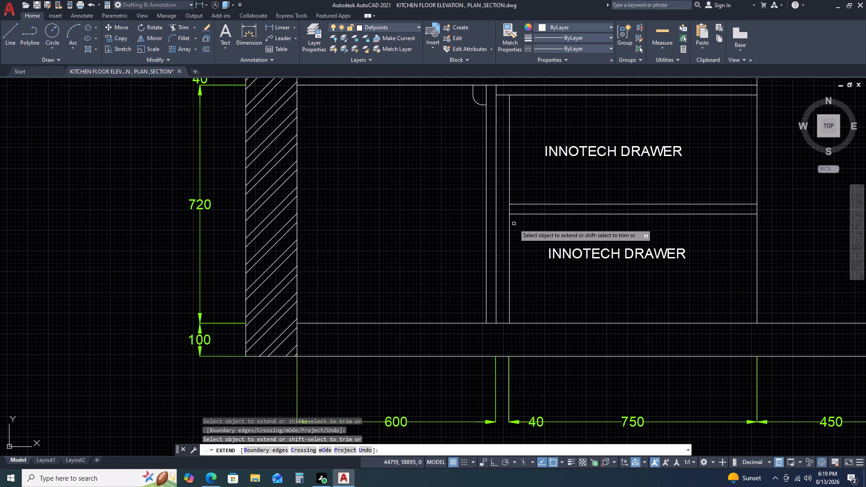
pyautogui.keyDown('shift'); pyautogui.scroll(2, 505, 205); pyautogui.keyUp('shift')
pyautogui.keyDown('shift'); pyautogui.click(526, 216); pyautogui.keyUp('shift')
pyautogui.keyDown('shift'); pyautogui.click(508, 220); pyautogui.keyUp('shift')
pyautogui.scroll(-2, 472, 227)
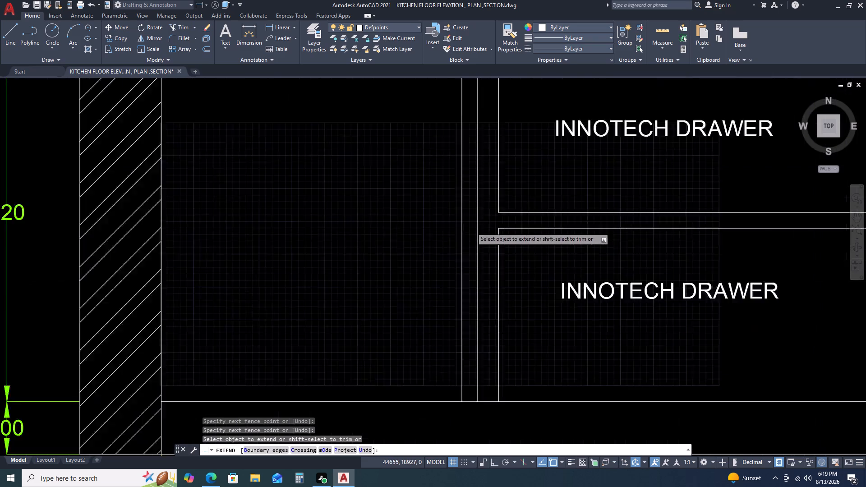
pyautogui.click(513, 212)
pyautogui.click(496, 236)
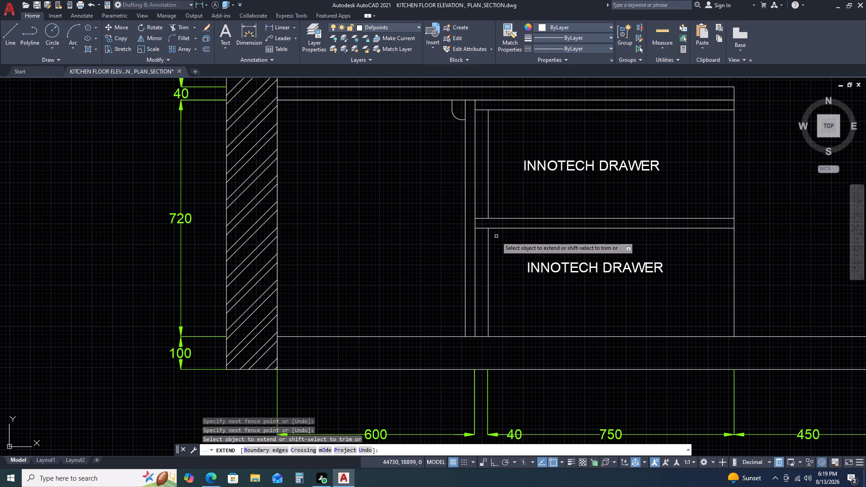
pyautogui.press('Escape')
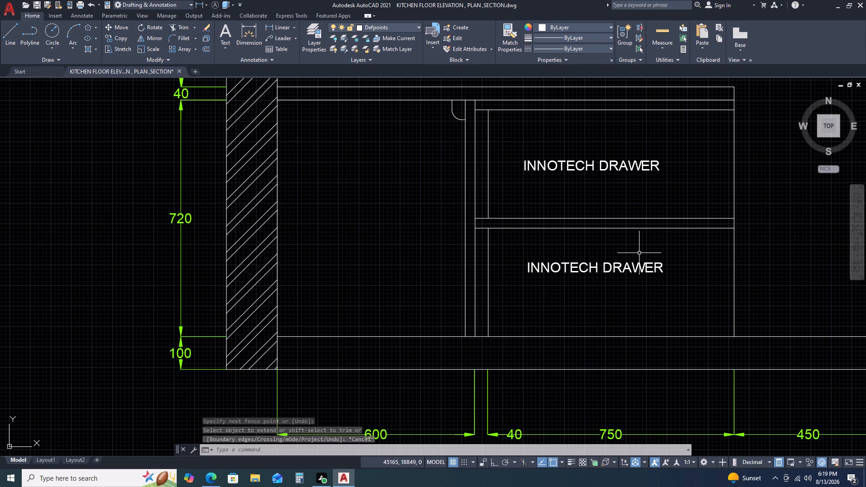
# Fill the middle and top horizontal strips of the 750-wide base unit with the current crosshatch pattern.
pyautogui.write('H')
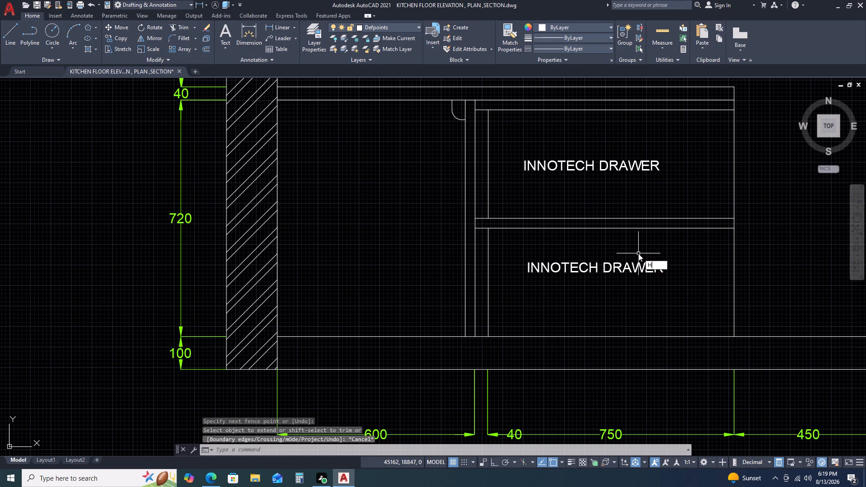
pyautogui.press('space')
pyautogui.click(571, 225)
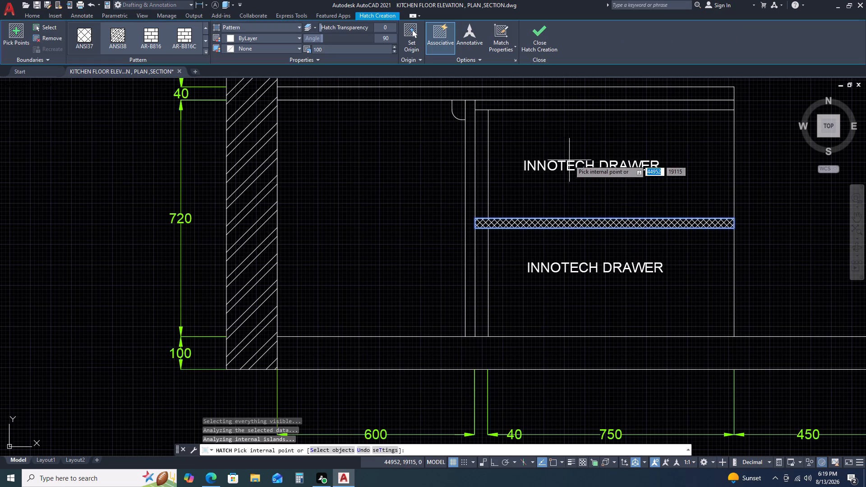
pyautogui.click(550, 105)
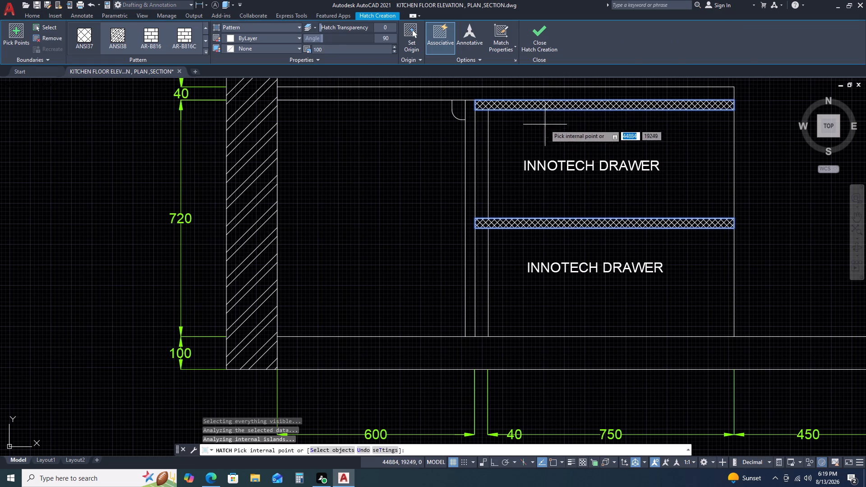
pyautogui.press('Escape')
# Match the two hatched strips of the 750-wide base unit to the solid magenta profile fill of an existing elevation.
pyautogui.press('m')
pyautogui.press('a')
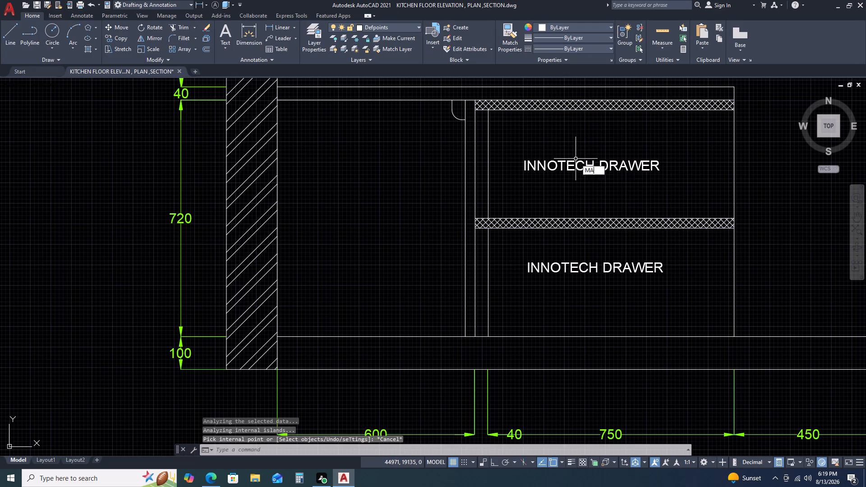
pyautogui.press('space')
pyautogui.scroll(-9, 571, 163)
pyautogui.scroll(4, 420, 251)
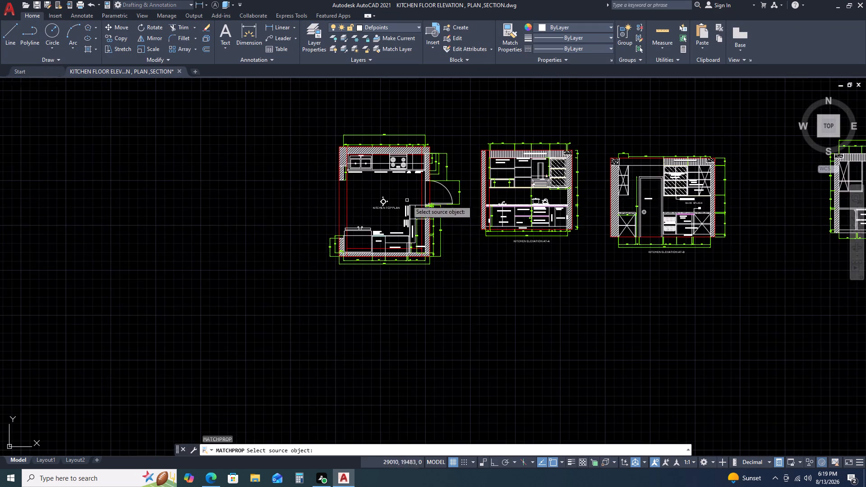
pyautogui.scroll(3, 407, 192)
pyautogui.scroll(-4, 432, 178)
pyautogui.scroll(4, 537, 210)
pyautogui.scroll(4, 468, 171)
pyautogui.click(468, 171)
pyautogui.scroll(-5, 267, 207)
pyautogui.scroll(-3, 514, 237)
pyautogui.scroll(3, 636, 230)
pyautogui.scroll(3, 695, 221)
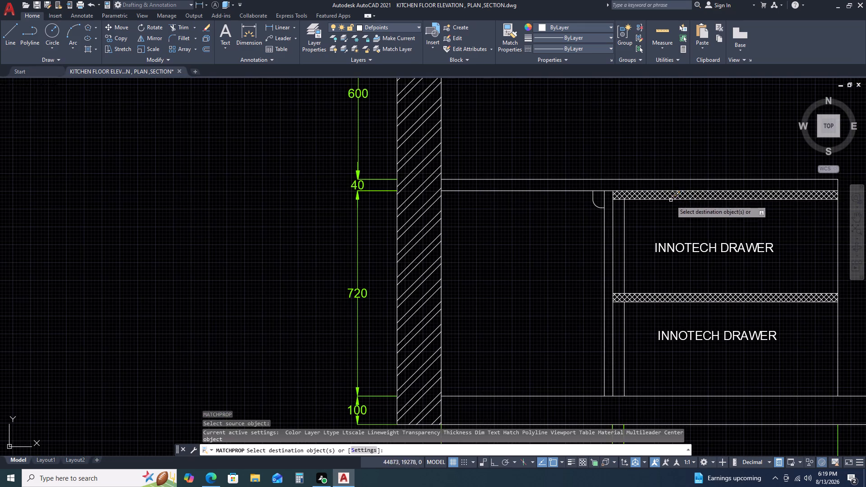
pyautogui.click(670, 193)
pyautogui.scroll(2, 657, 293)
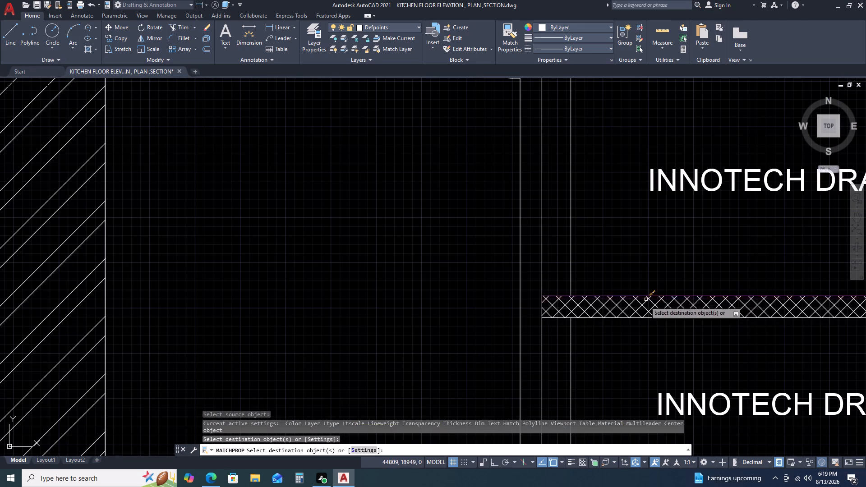
pyautogui.click(640, 306)
pyautogui.scroll(-3, 369, 262)
pyautogui.press('Escape')
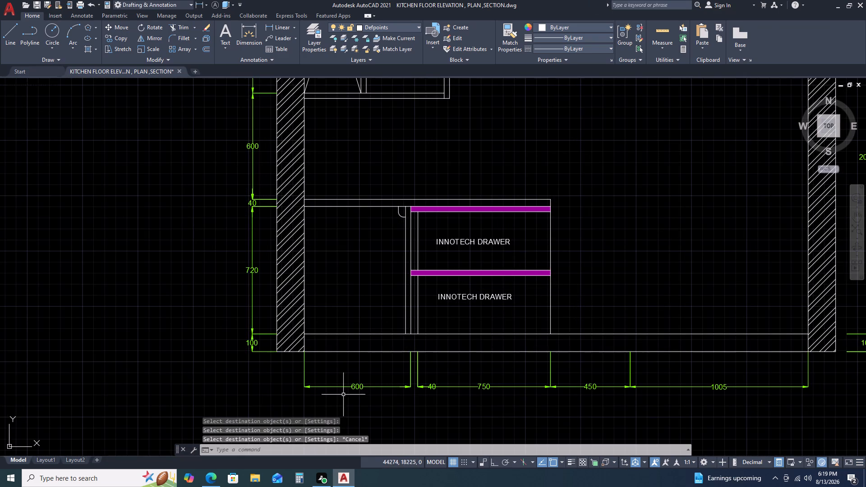
# Copy the lower INNOTECH DRAWER label down into the 100-high skirting strip below the 750-wide base unit.
pyautogui.scroll(2, 550, 312)
pyautogui.moveTo(487, 291); pyautogui.dragTo(482, 289)
pyautogui.click(435, 266)
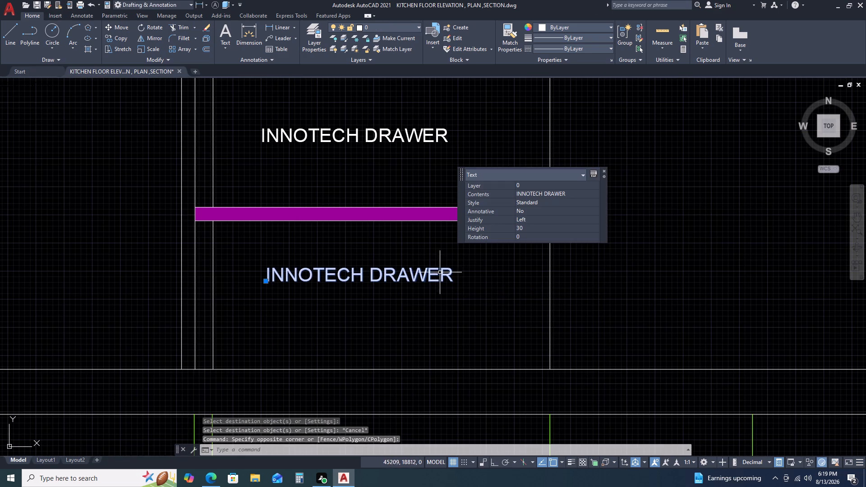
pyautogui.press('c')
pyautogui.press('o')
pyautogui.press('space')
pyautogui.click(451, 292)
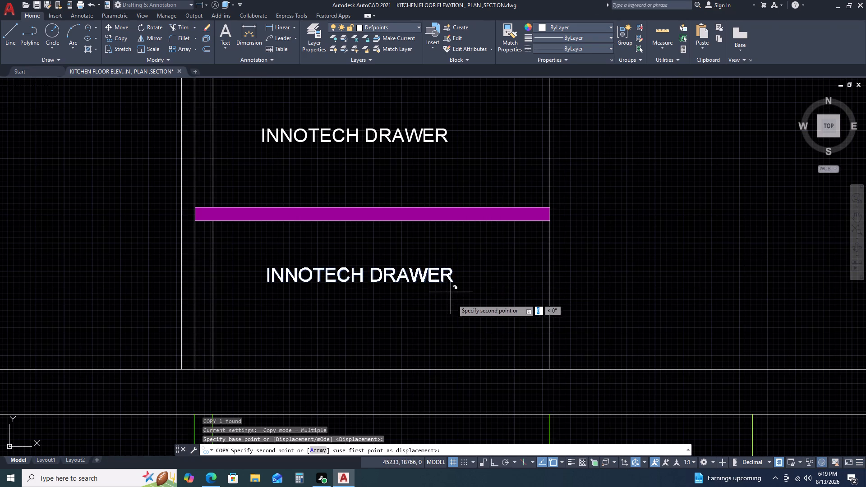
pyautogui.scroll(1, 515, 413)
pyautogui.click(517, 406)
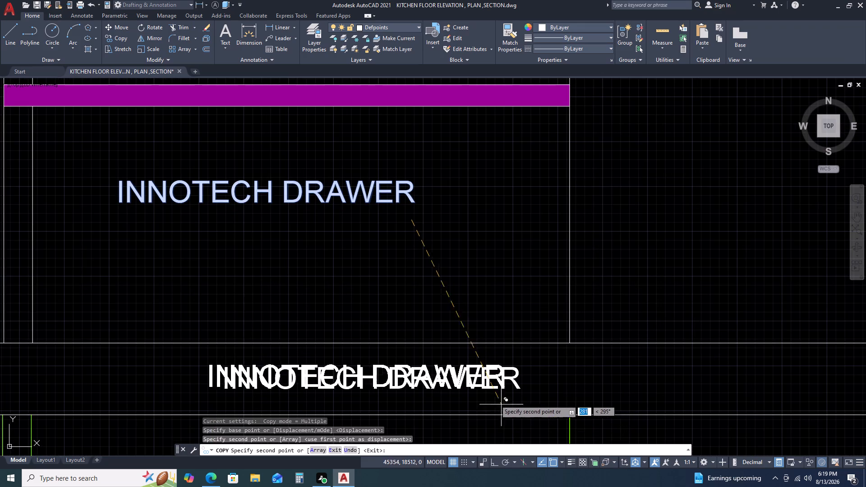
pyautogui.press('Escape')
# Change the copied label in the skirting strip to PVC SKIRTING.
pyautogui.doubleClick(491, 382)
pyautogui.doubleClick(490, 375)
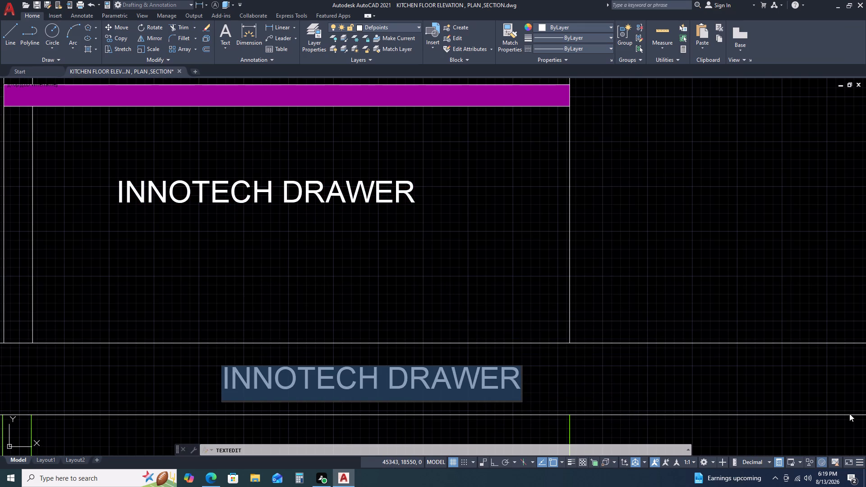
pyautogui.write('PVC CIR')
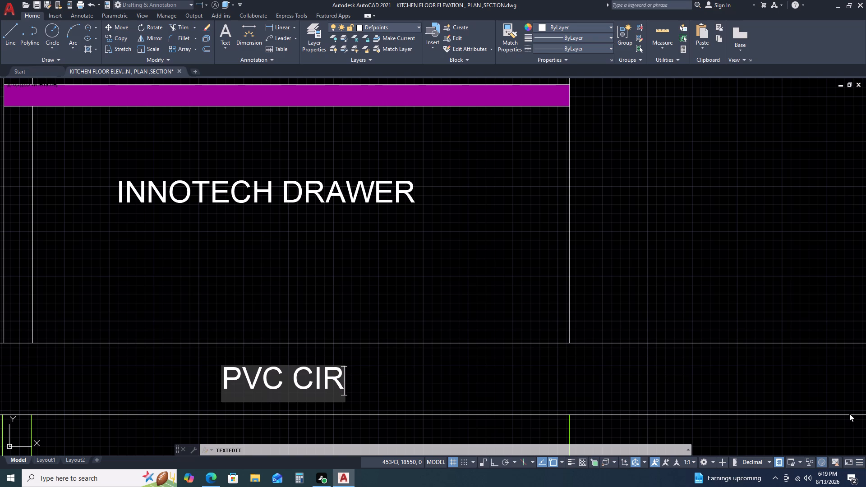
pyautogui.press('F11')
pyautogui.press('BackSpace')
pyautogui.press('BackSpace')
pyautogui.press('BackSpace')
pyautogui.write('SKIRTING')
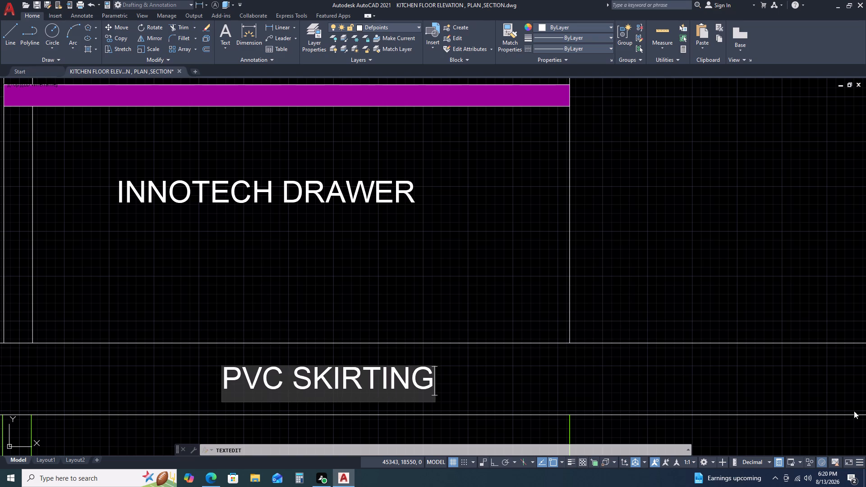
pyautogui.click(577, 313)
pyautogui.press('Escape')
# Copy the upper INNOTECH DRAWER label into the empty 600-wide base unit beside the hatched wall.
pyautogui.scroll(-4, 593, 343)
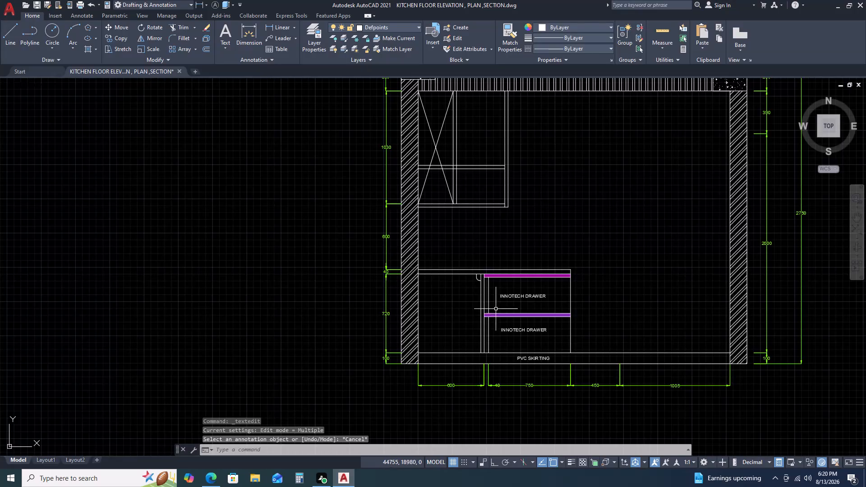
pyautogui.scroll(4, 513, 294)
pyautogui.moveTo(517, 331); pyautogui.dragTo(512, 321)
pyautogui.click(490, 279)
pyautogui.press('c')
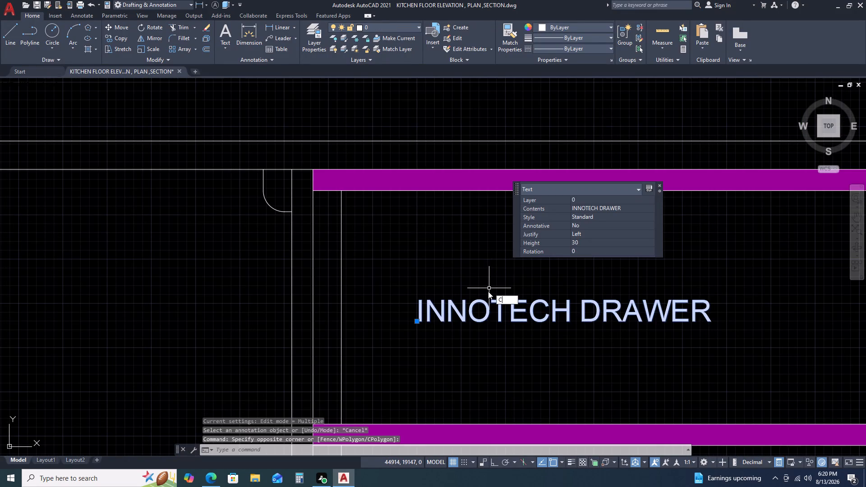
pyautogui.write('O')
pyautogui.press('space')
pyautogui.click(487, 294)
pyautogui.scroll(-4, 252, 351)
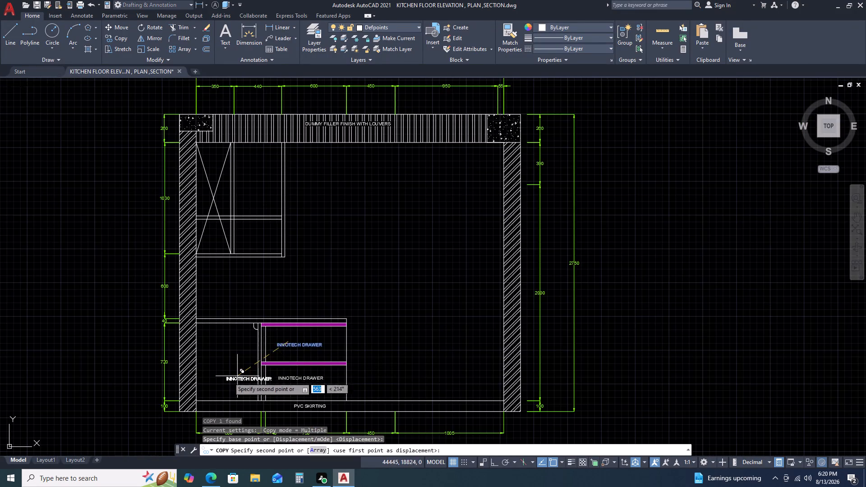
pyautogui.scroll(3, 224, 378)
pyautogui.click(206, 351)
pyautogui.press('Escape')
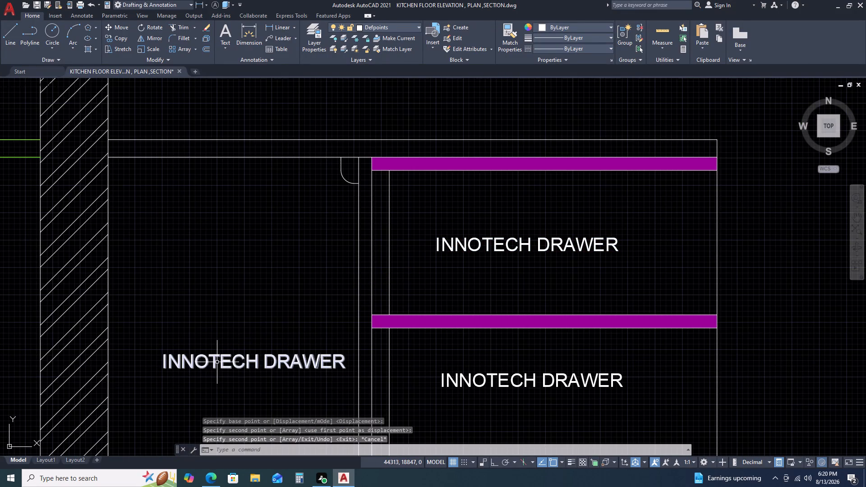
# Change the copied label in the 600-wide base unit to BLIND CORNER UNIT.
pyautogui.doubleClick(217, 362)
pyautogui.click(220, 354)
pyautogui.doubleClick(224, 358)
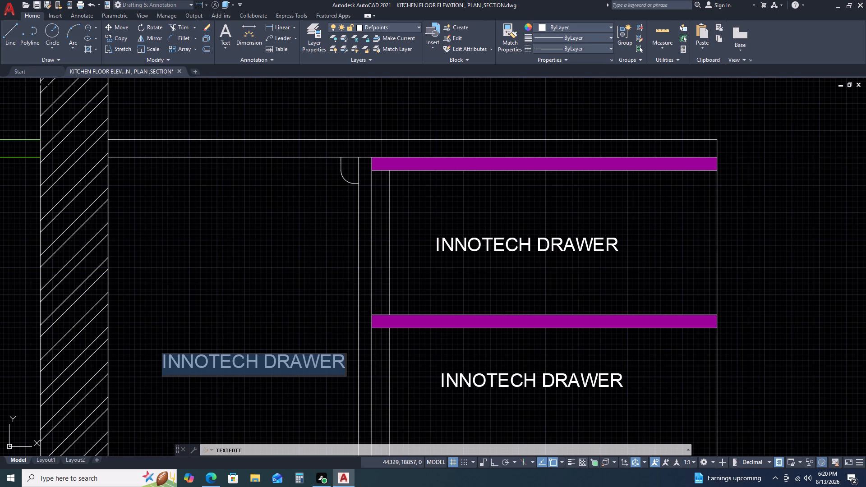
pyautogui.write('BLIND')
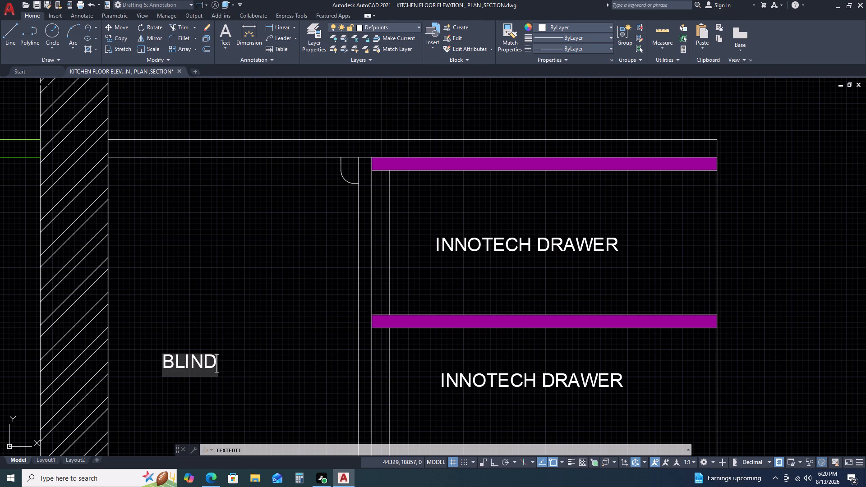
pyautogui.press('space')
pyautogui.write('CORNER')
pyautogui.press('space')
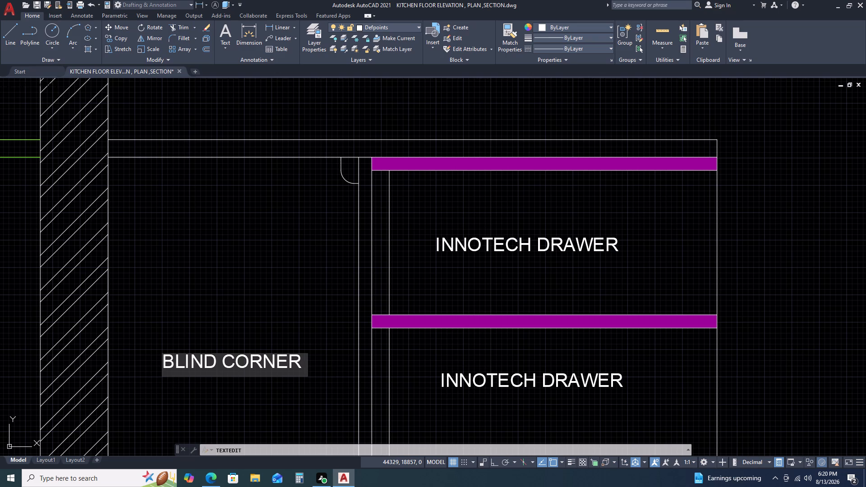
pyautogui.write('UNIT')
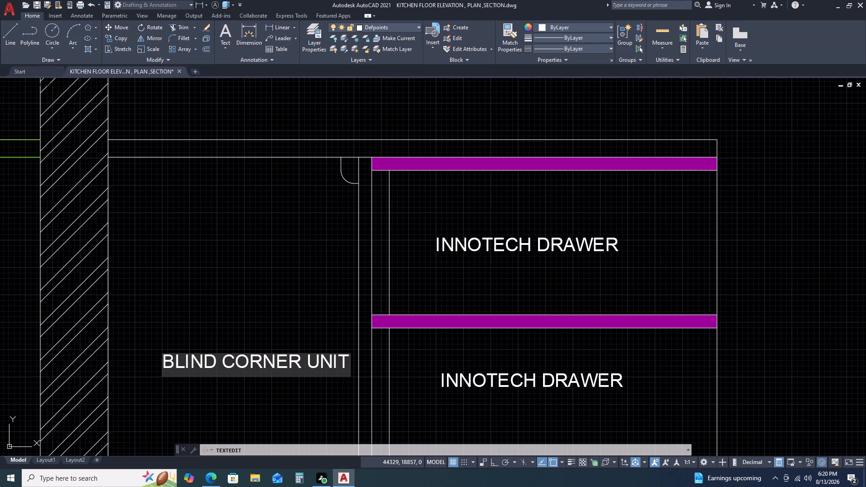
pyautogui.click(191, 253)
pyautogui.press('Escape')
# Draw a vertical line from the elevation's top edge, between the 600 and 450 dimensions, down to the countertop's free end.
pyautogui.scroll(-3, 415, 353)
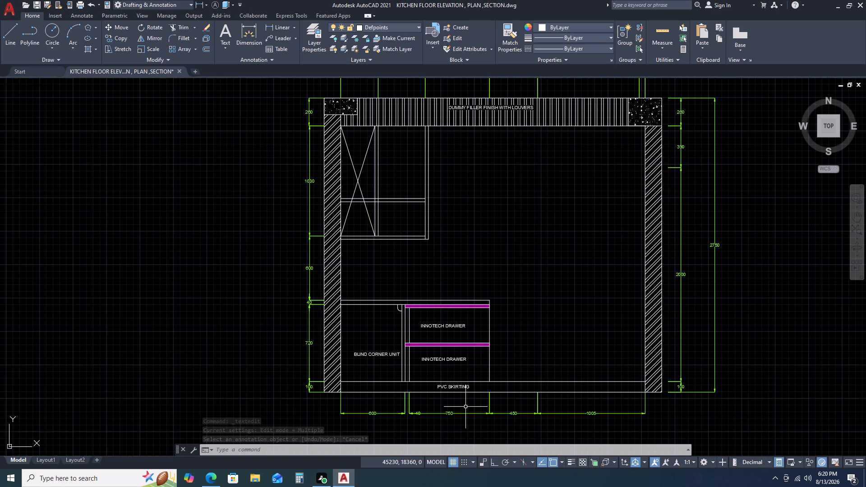
pyautogui.moveTo(461, 286); pyautogui.dragTo(461, 380, button='middle')
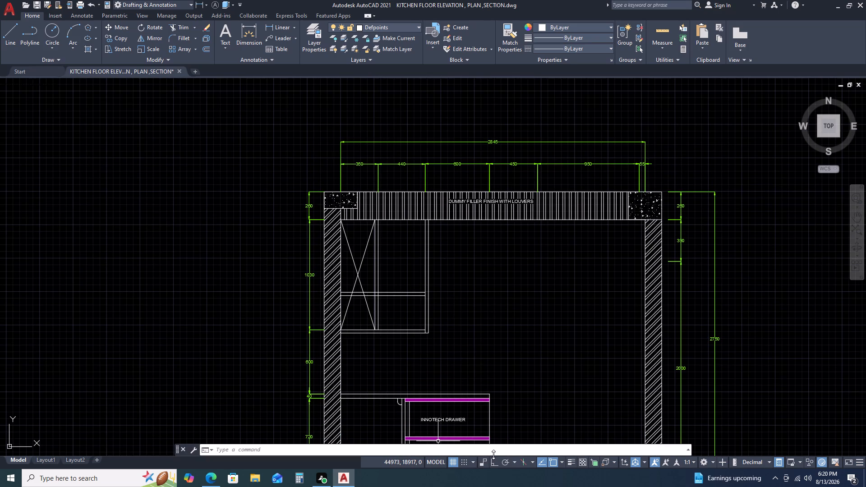
pyautogui.write('L')
pyautogui.press('space')
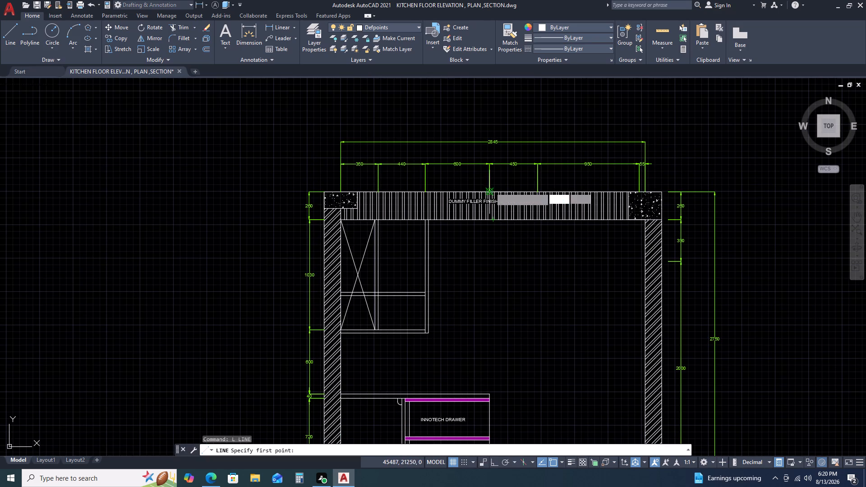
pyautogui.click(490, 190)
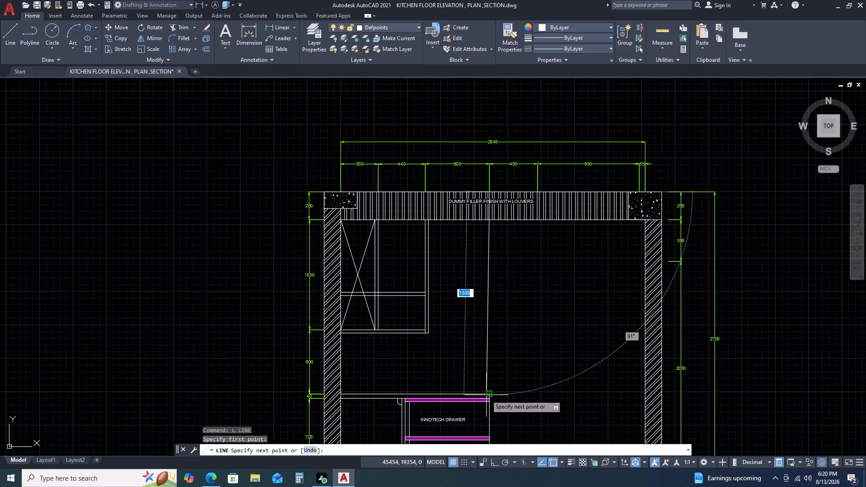
pyautogui.press('F8')
pyautogui.scroll(2, 485, 398)
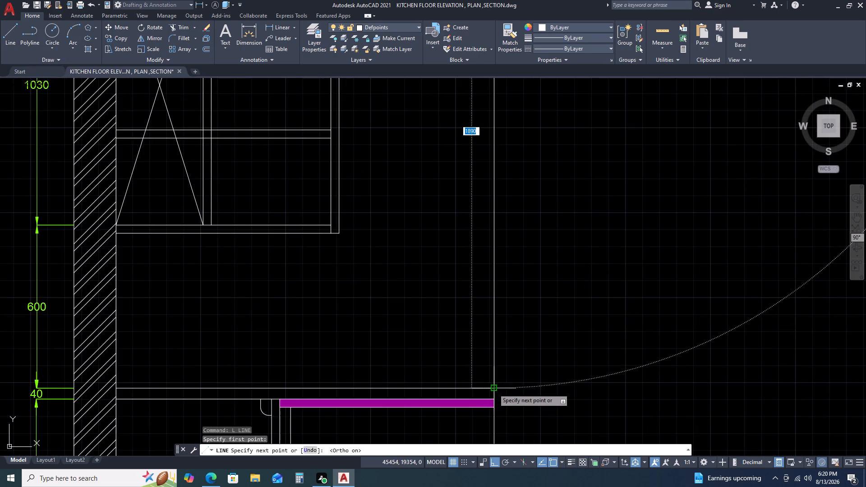
pyautogui.click(493, 389)
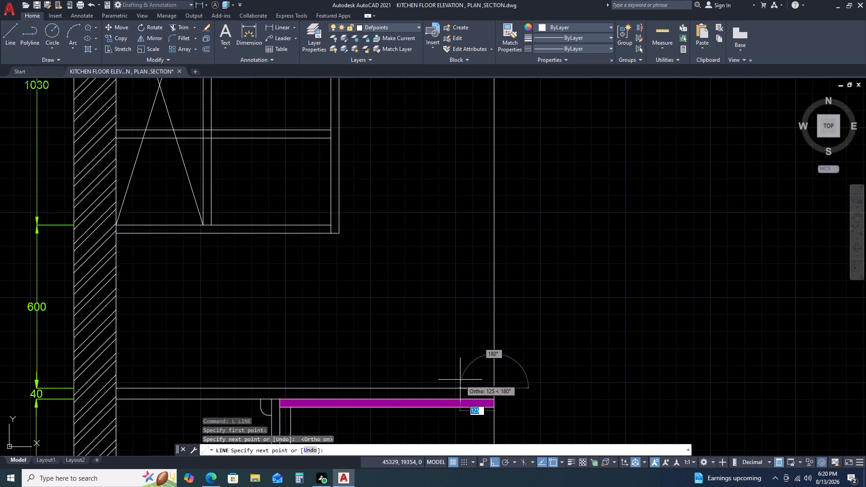
# Copy the wall unit's middle shelf and bottom panel lines upward, taking the unit's lower outer corner to the middle shelf's end.
pyautogui.press('Escape')
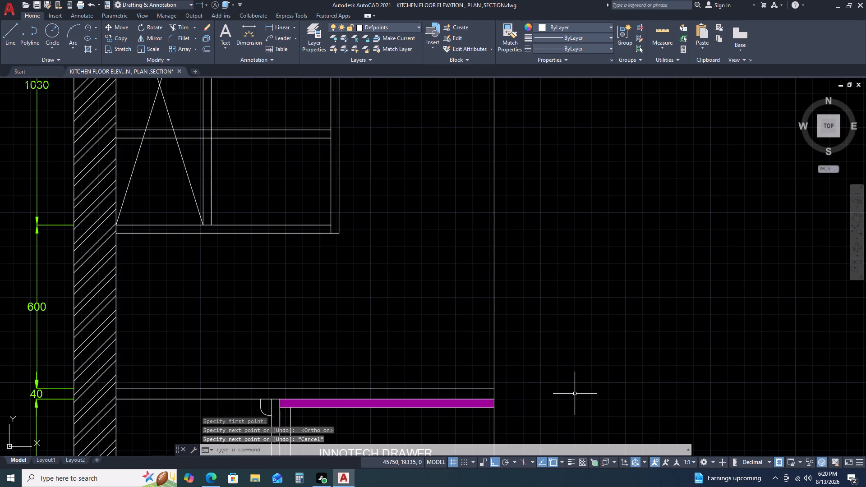
pyautogui.scroll(-1, 573, 409)
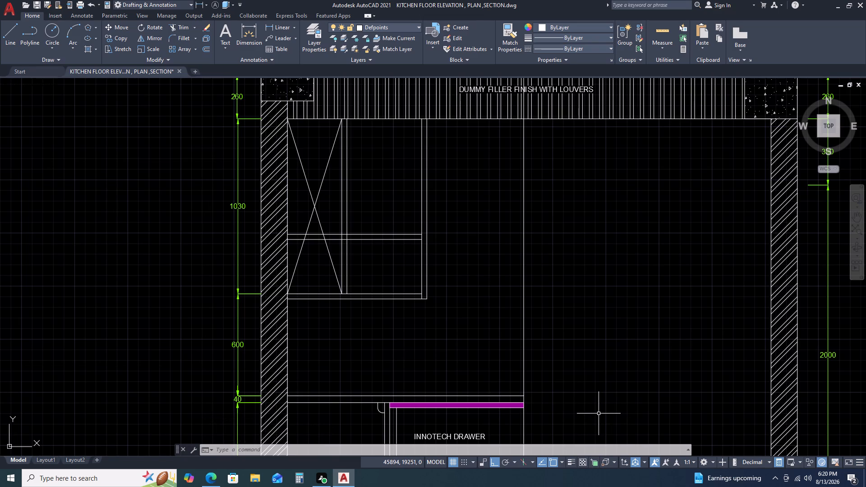
pyautogui.click(400, 217)
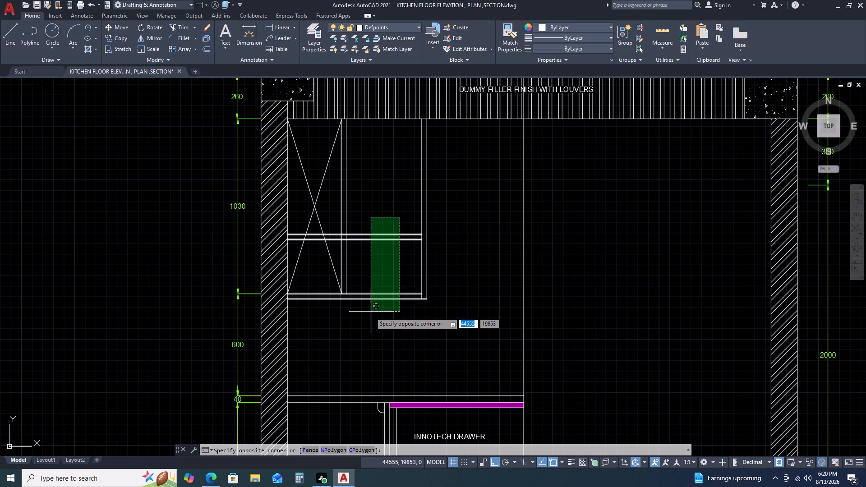
pyautogui.click(370, 312)
pyautogui.write('CO')
pyautogui.press('space')
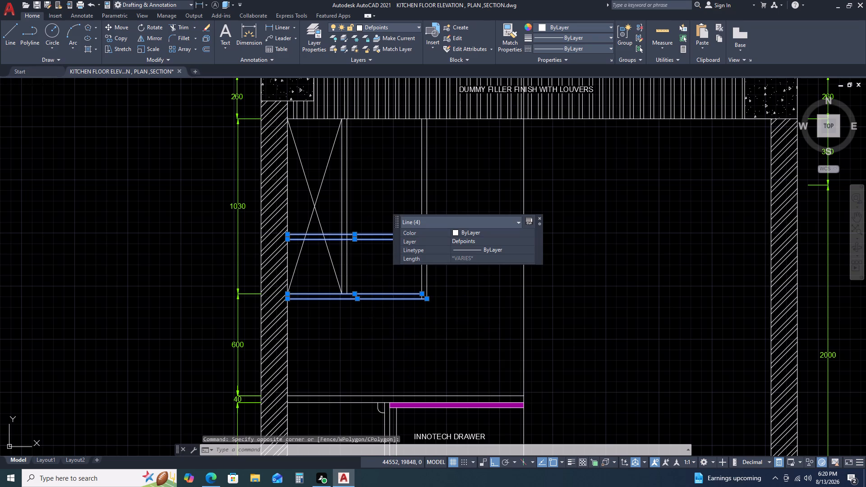
pyautogui.click(428, 299)
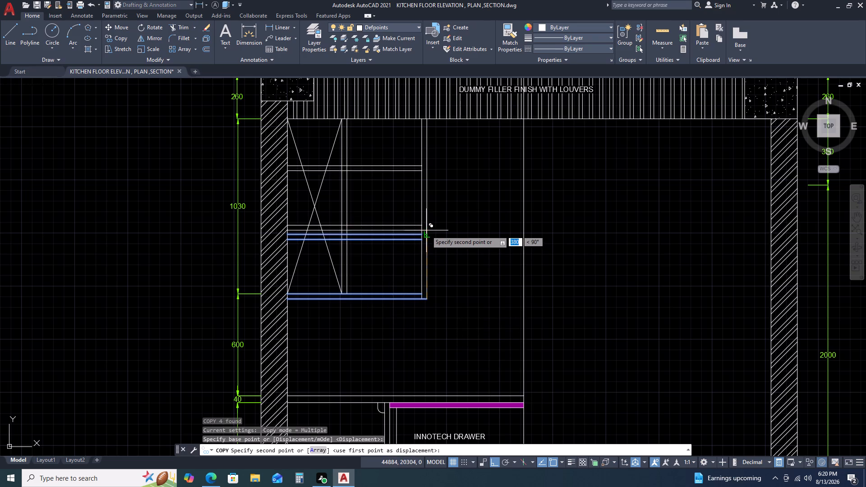
pyautogui.click(423, 242)
pyautogui.press('Escape')
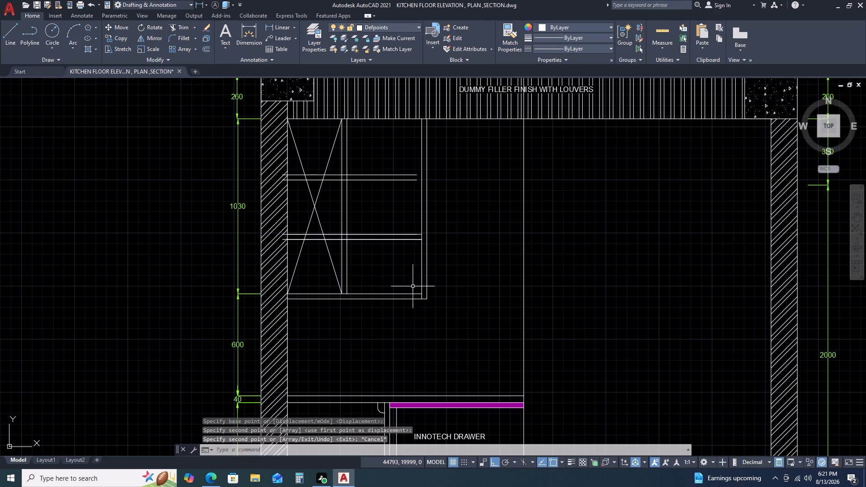
# Move the copied upper shelf lines sideways so they end on the inner face of the wall unit's side panel.
pyautogui.click(394, 160)
pyautogui.click(382, 207)
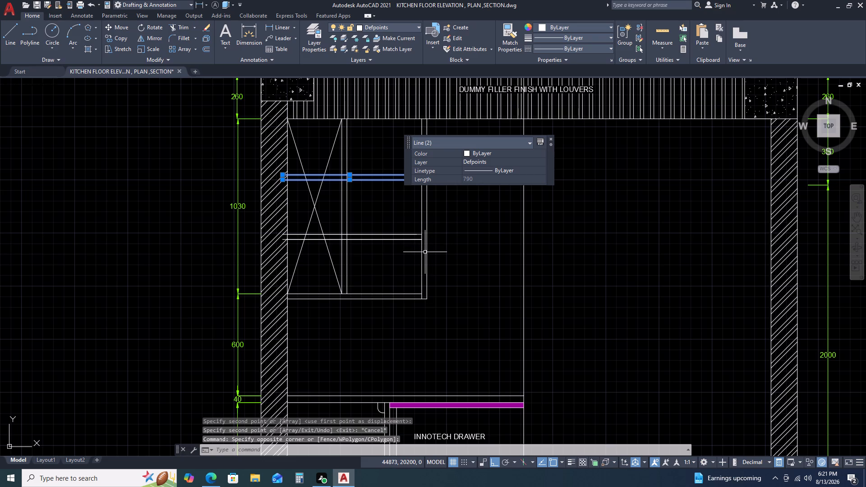
pyautogui.press('m')
pyautogui.press('space')
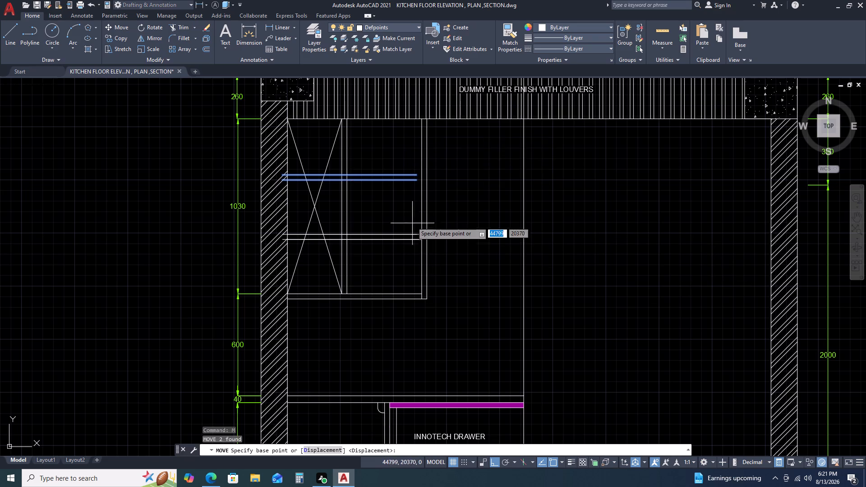
pyautogui.scroll(1, 413, 173)
pyautogui.click(419, 185)
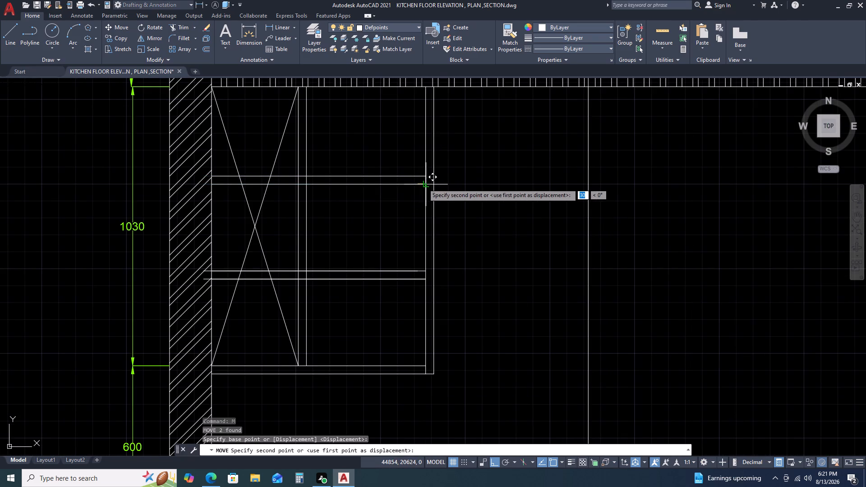
pyautogui.click(423, 184)
pyautogui.press('Escape')
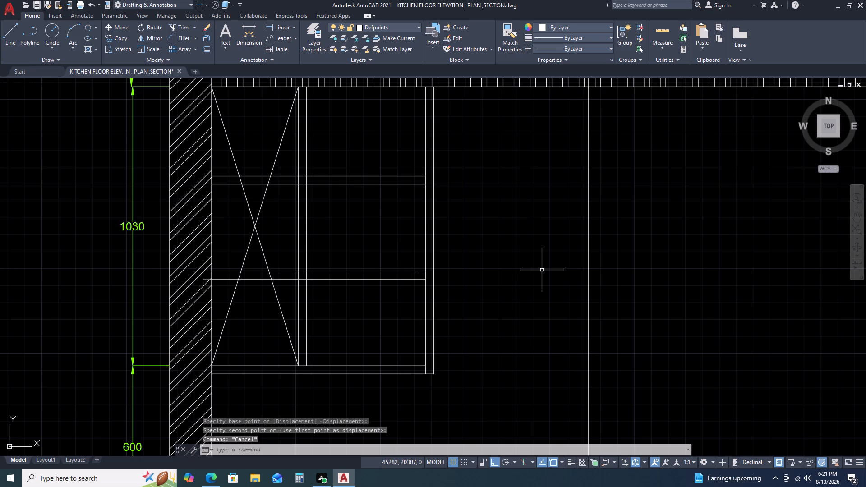
# Draw a 600-long horizontal line from the upper shelf's lower end at the side panel across to the tall vertical line.
pyautogui.write('L')
pyautogui.press('space')
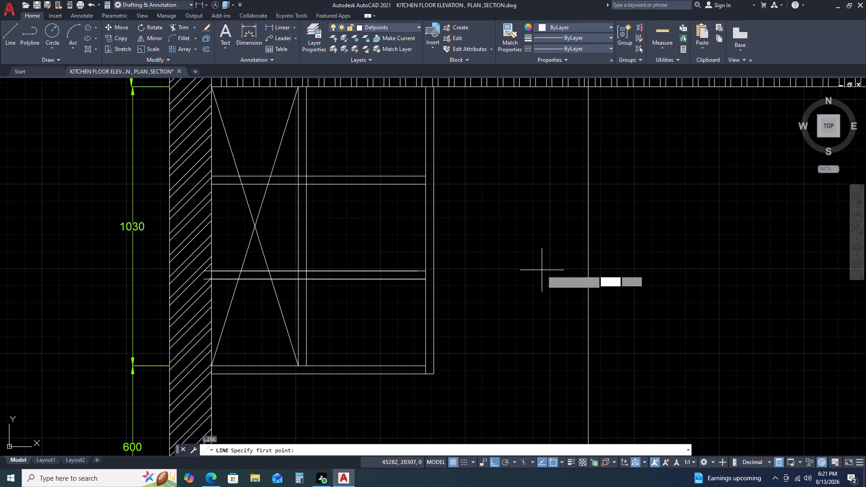
pyautogui.click(428, 182)
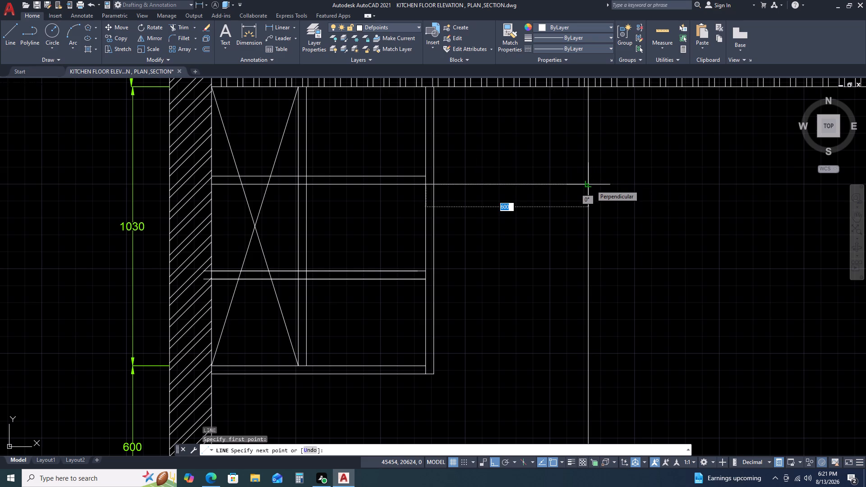
pyautogui.click(591, 185)
pyautogui.press('Escape')
# Erase the copied upper shelf lines and the duplicate lines overlapping the wall unit's middle shelf.
pyautogui.scroll(-2, 539, 258)
pyautogui.scroll(3, 459, 244)
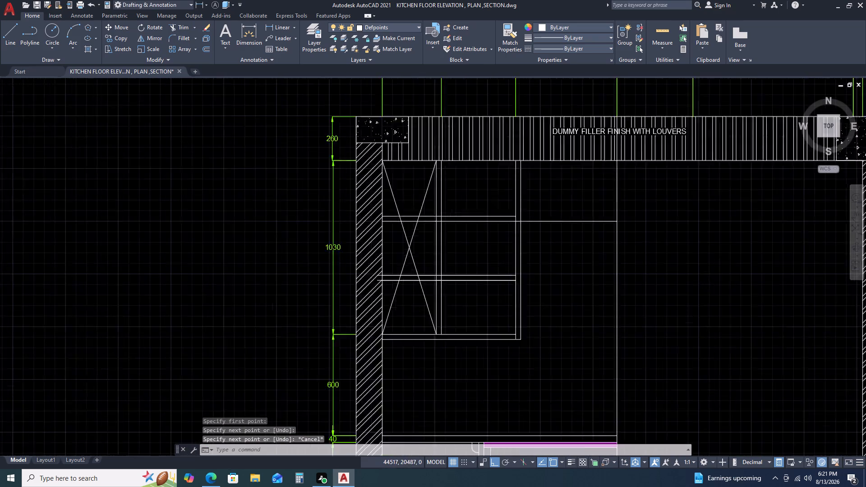
pyautogui.click(486, 337)
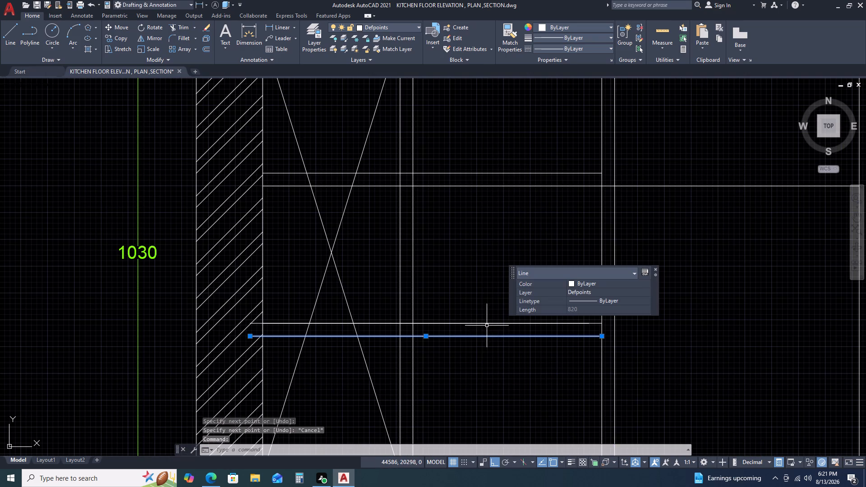
pyautogui.click(488, 324)
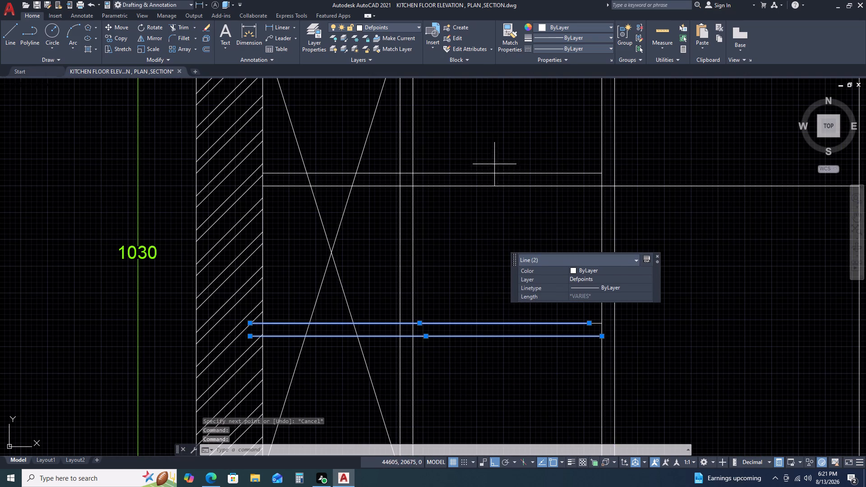
pyautogui.click(494, 164)
pyautogui.click(470, 205)
pyautogui.press('Delete')
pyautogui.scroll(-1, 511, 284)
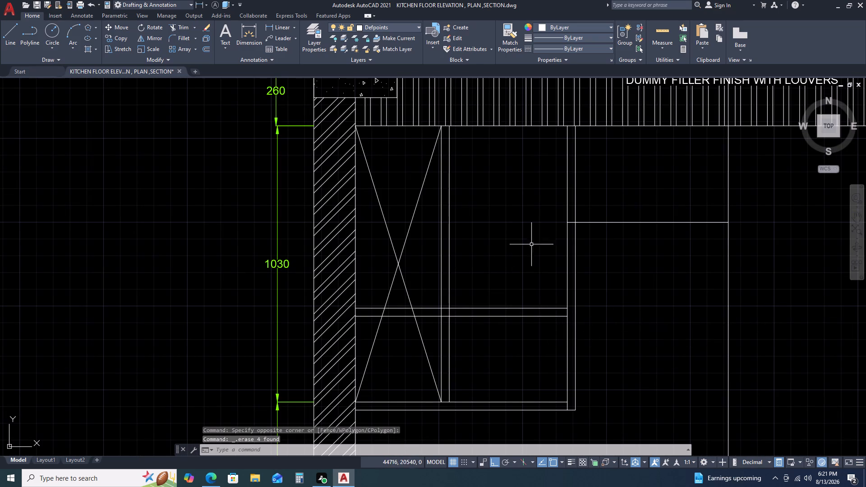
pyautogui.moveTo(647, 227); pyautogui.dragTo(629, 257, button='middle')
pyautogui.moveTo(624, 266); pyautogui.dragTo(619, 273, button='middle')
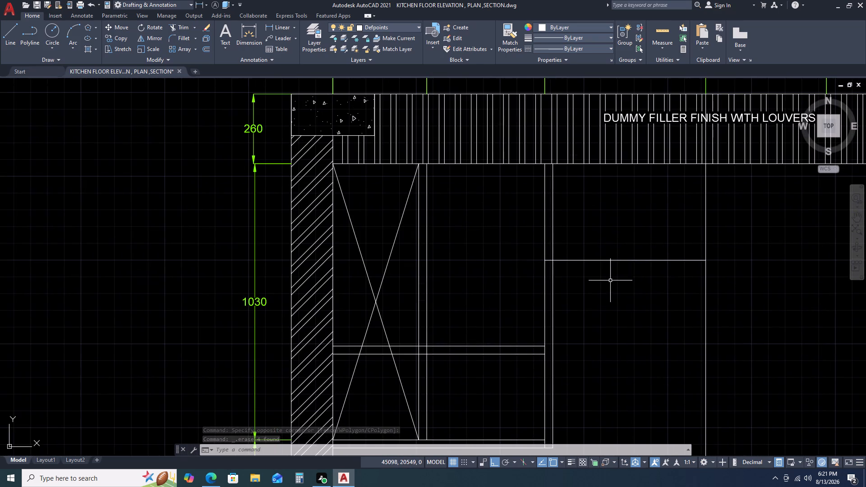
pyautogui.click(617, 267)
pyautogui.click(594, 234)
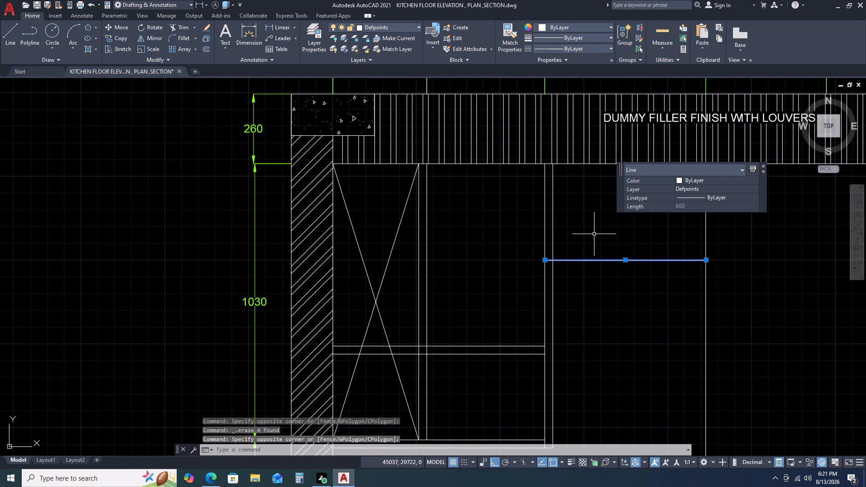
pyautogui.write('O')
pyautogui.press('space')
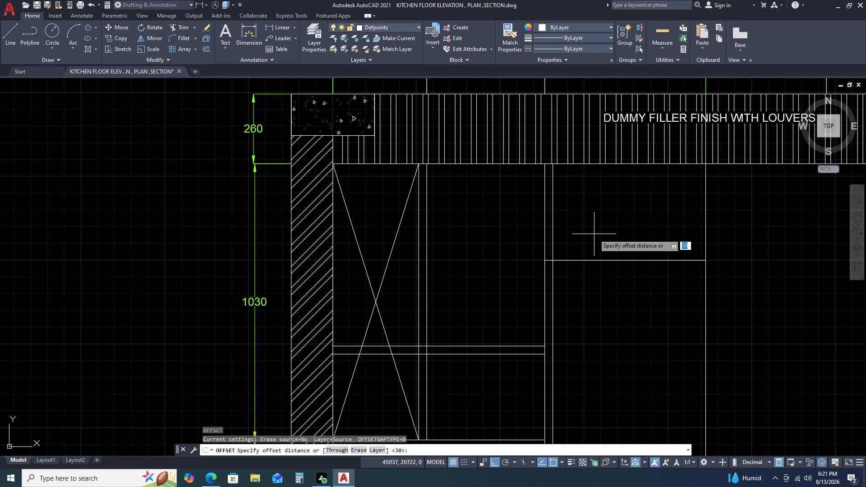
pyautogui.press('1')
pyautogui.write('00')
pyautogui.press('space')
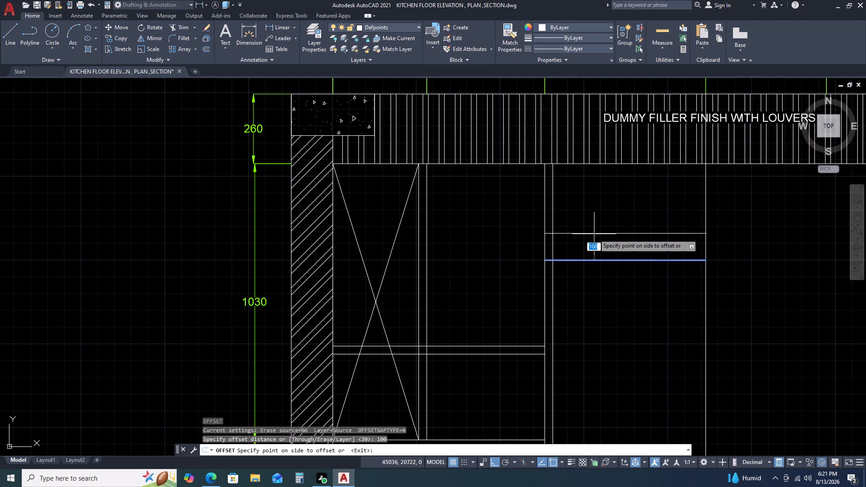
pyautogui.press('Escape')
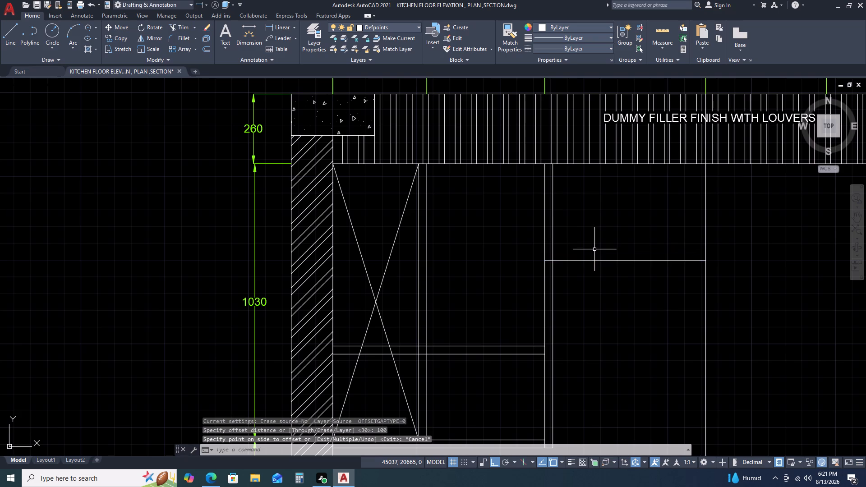
# Offset the 600-long horizontal line upward by 80.
pyautogui.click(595, 249)
pyautogui.click(590, 276)
pyautogui.write('O')
pyautogui.press('space')
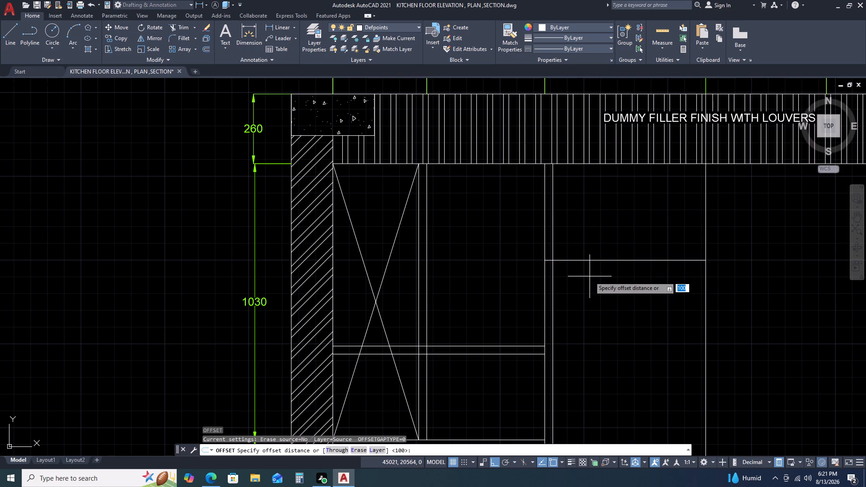
pyautogui.write('80')
pyautogui.press('space')
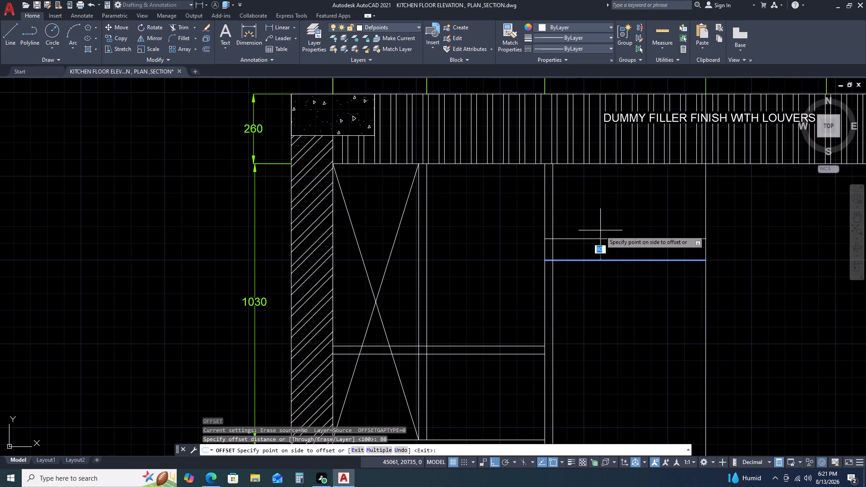
pyautogui.click(600, 230)
pyautogui.moveTo(615, 324); pyautogui.dragTo(506, 276, button='middle')
pyautogui.press('Escape')
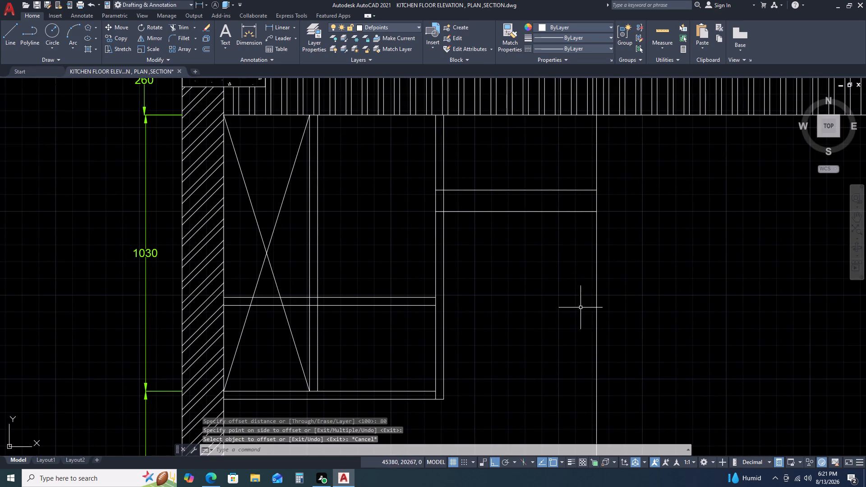
# Offset the tall vertical line above the countertop's free end by 30 toward the wall unit.
pyautogui.click(596, 281)
pyautogui.write('O 30')
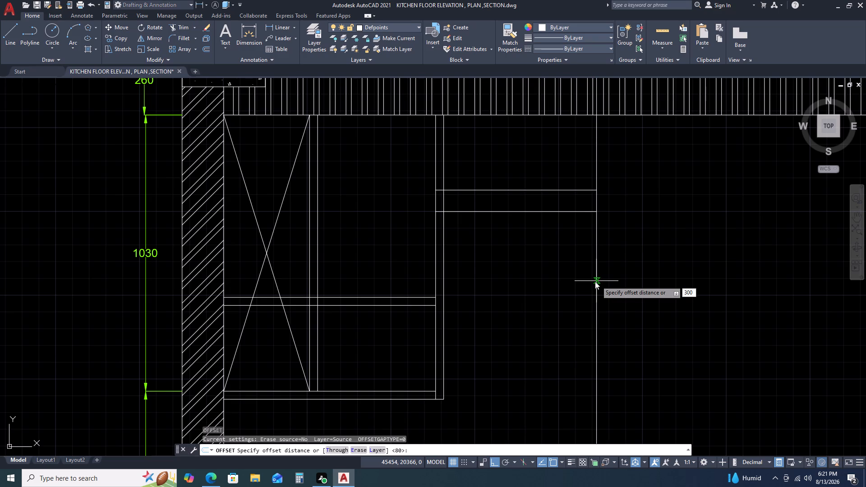
pyautogui.press('BackSpace')
pyautogui.press('space')
pyautogui.click(534, 290)
pyautogui.scroll(-2, 541, 290)
pyautogui.press('Escape')
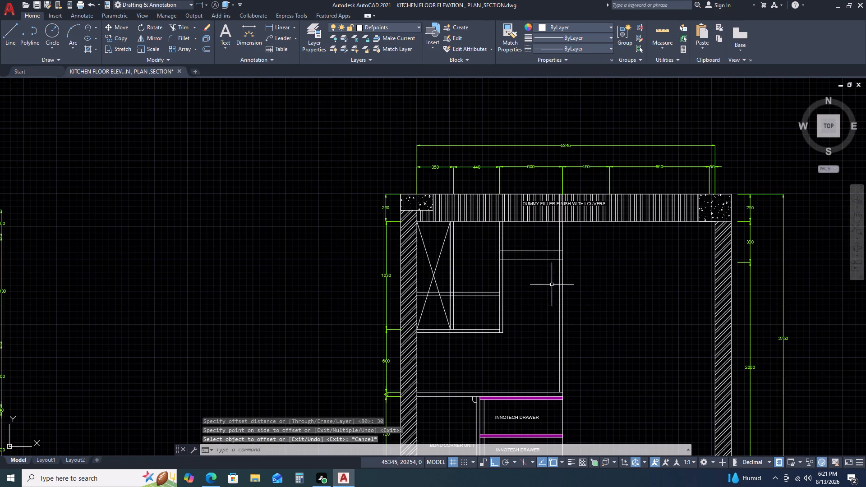
# Trim both tall vertical lines between the 80-deep horizontal band's upper edge and the louvered filler.
pyautogui.scroll(3, 551, 247)
pyautogui.write('TR')
pyautogui.press('space')
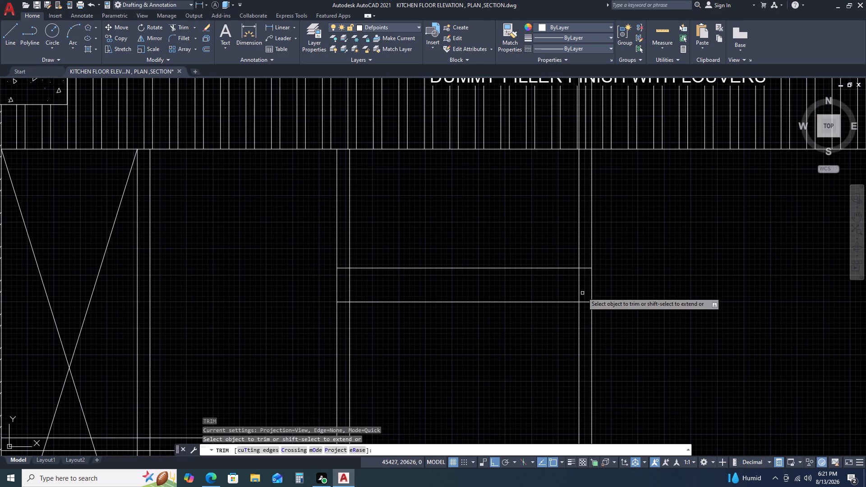
pyautogui.click(595, 252)
pyautogui.click(544, 253)
pyautogui.press('Escape')
# Erase the two leftover vertical line pieces inside the louvered dummy filler.
pyautogui.moveTo(560, 287); pyautogui.dragTo(561, 322, button='middle')
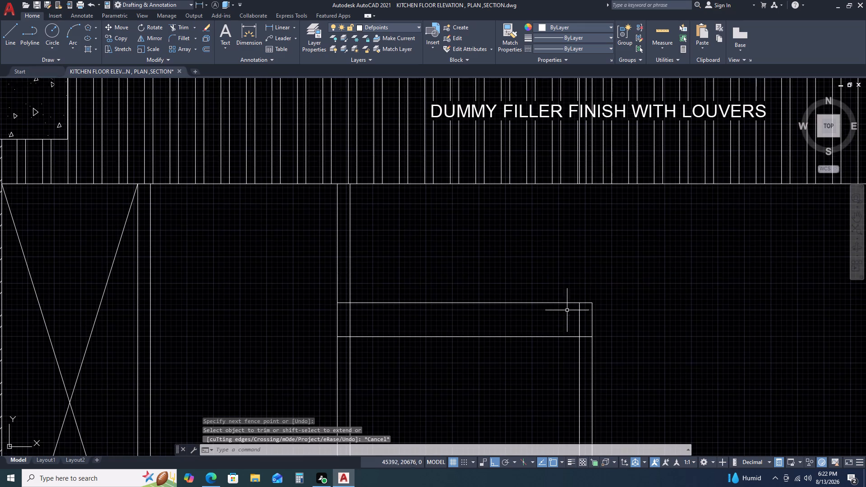
pyautogui.scroll(2, 574, 130)
pyautogui.click(585, 162)
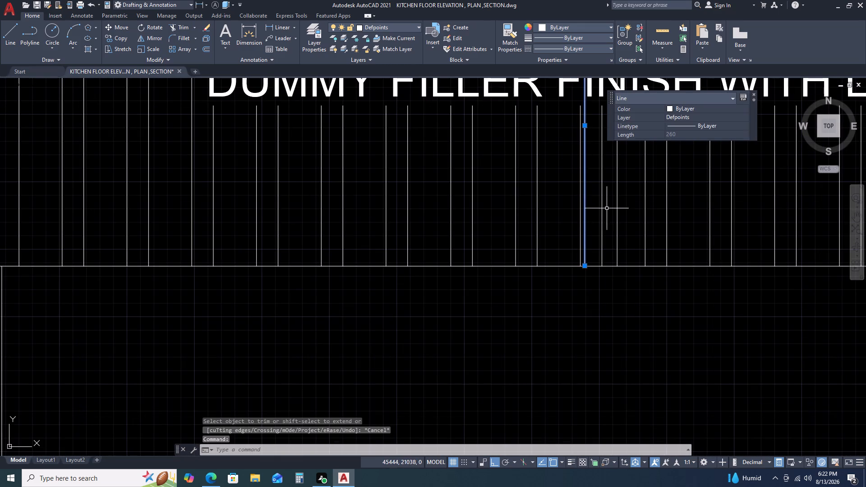
pyautogui.click(616, 207)
pyautogui.press('Delete')
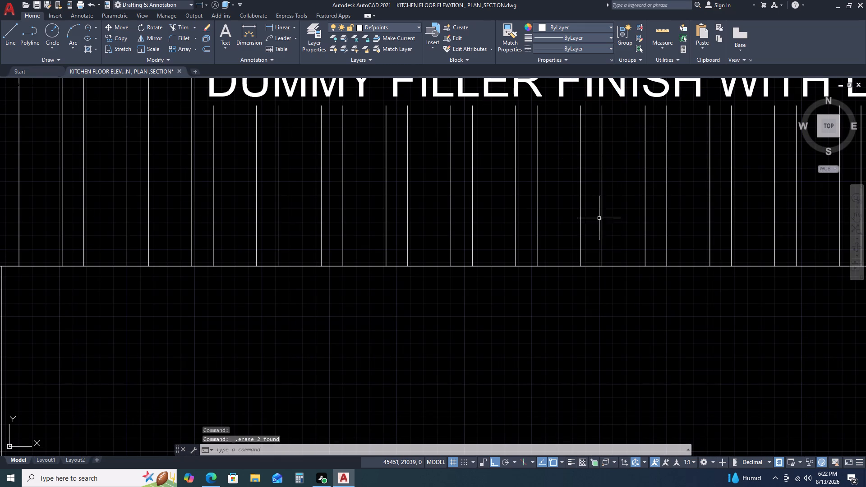
# Trim the overlapping line ends at both upper corners of the tall frame beside the wall unit, leaving clean inner corners.
pyautogui.scroll(-4, 597, 220)
pyautogui.moveTo(605, 304); pyautogui.dragTo(574, 198, button='middle')
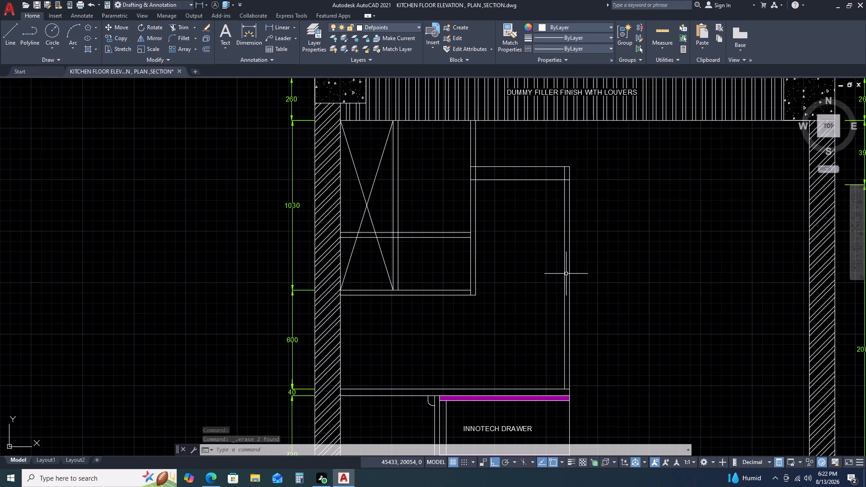
pyautogui.write('TR')
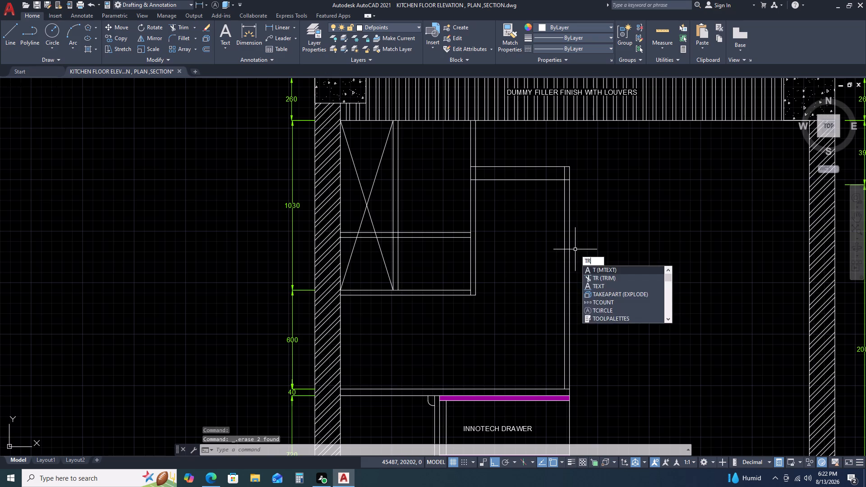
pyautogui.press('space')
pyautogui.scroll(3, 561, 161)
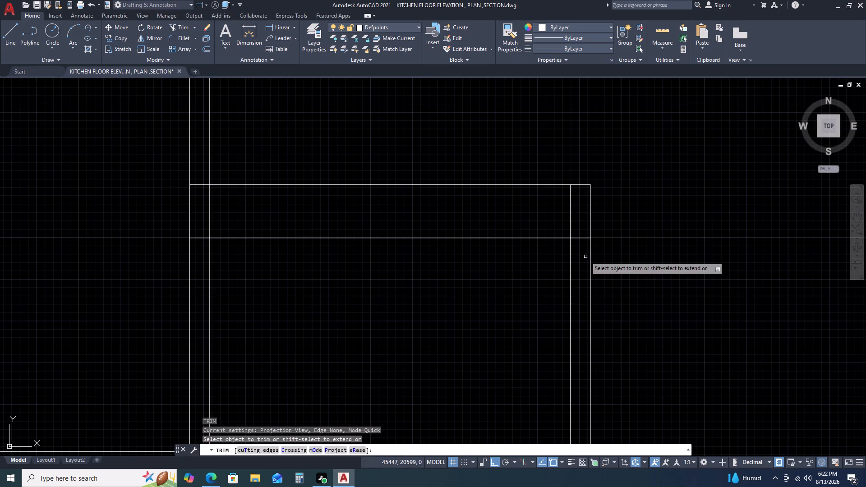
pyautogui.click(585, 257)
pyautogui.click(568, 211)
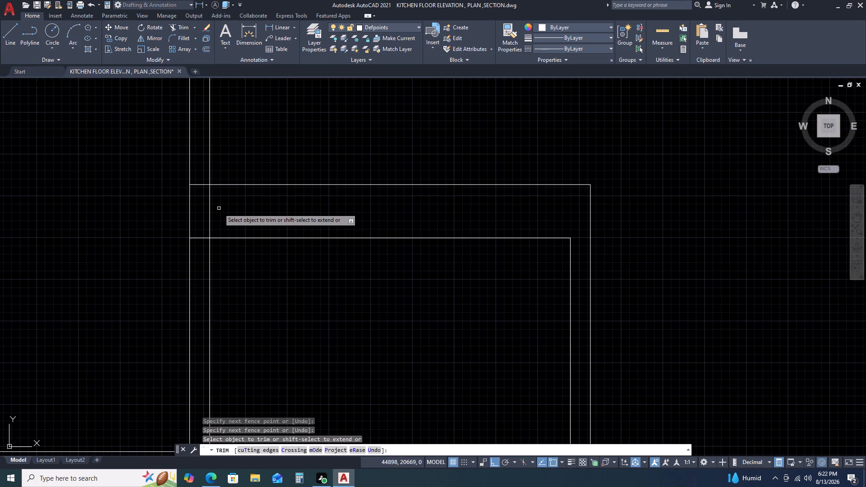
pyautogui.click(210, 212)
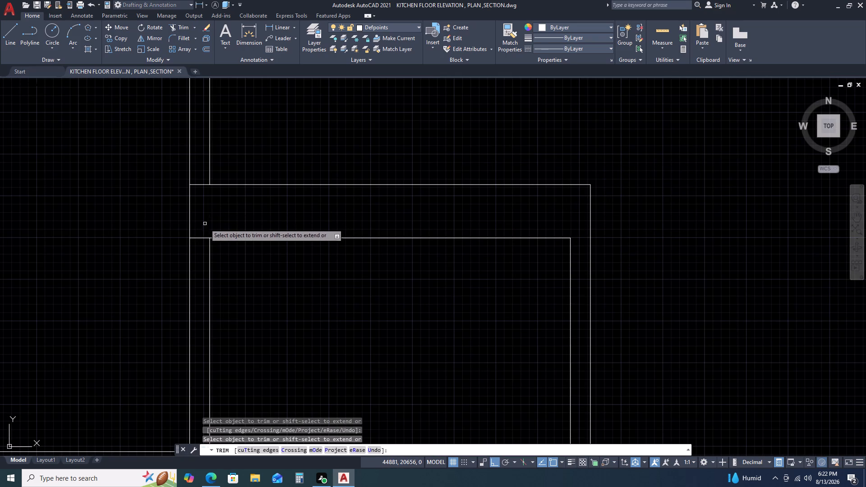
pyautogui.click(201, 237)
pyautogui.scroll(-4, 269, 213)
pyautogui.moveTo(431, 275); pyautogui.dragTo(437, 252, button='middle')
pyautogui.moveTo(438, 247); pyautogui.dragTo(441, 234, button='middle')
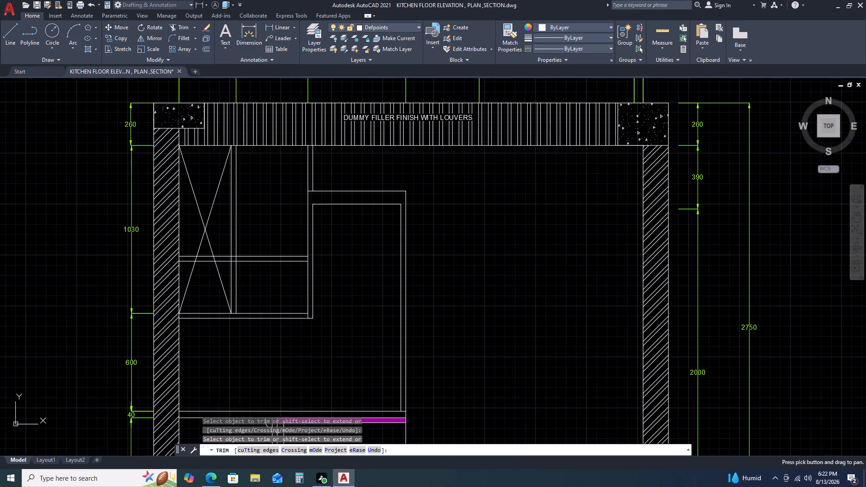
pyautogui.moveTo(441, 234); pyautogui.dragTo(442, 227, button='middle')
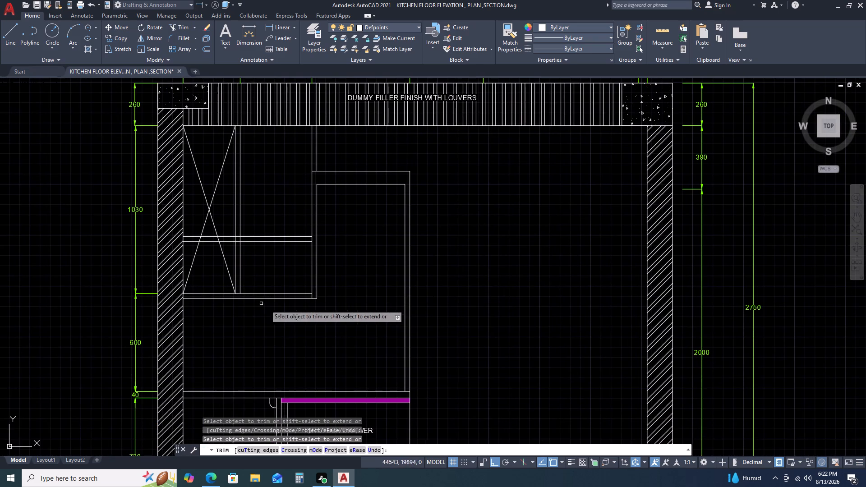
pyautogui.press('Escape')
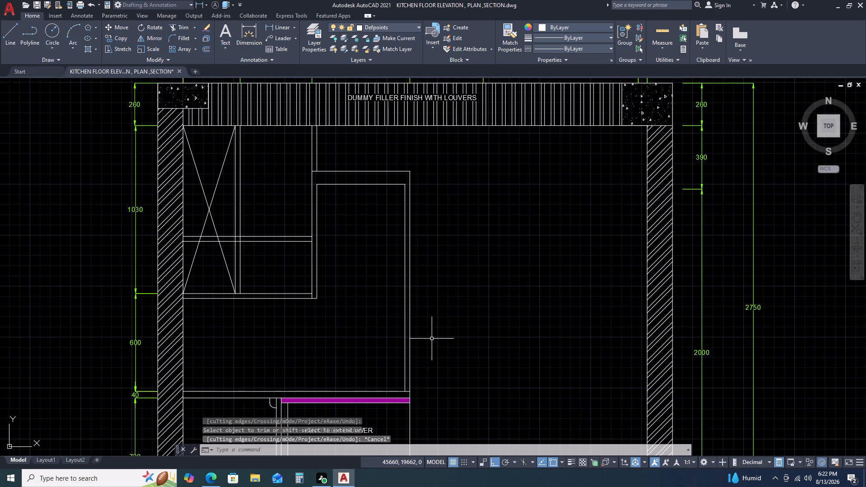
# Shorten the wall unit's bottom line to 790 so it ends at the side panel's inner vertical line.
pyautogui.middleClick(433, 335)
pyautogui.moveTo(436, 333); pyautogui.dragTo(513, 262, button='middle')
pyautogui.scroll(1, 390, 226)
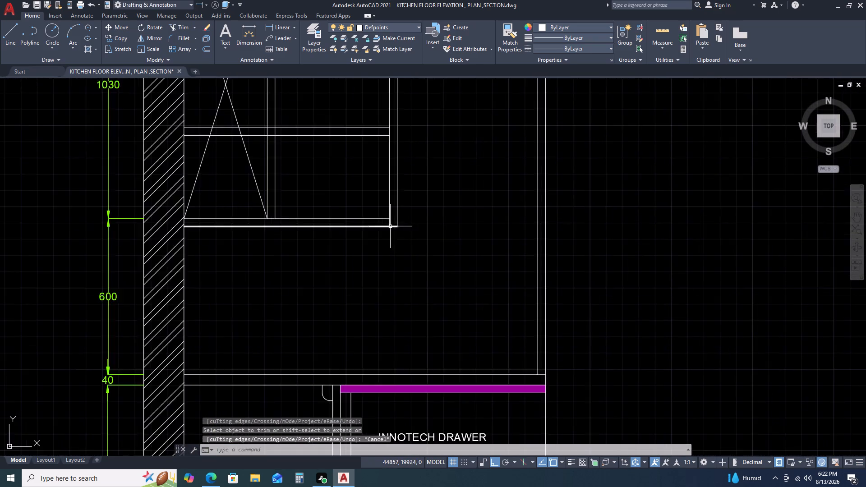
pyautogui.scroll(1, 390, 226)
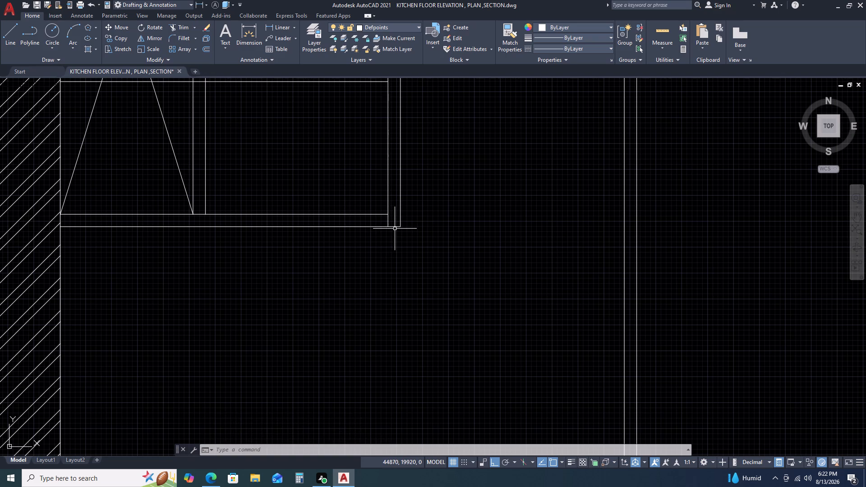
pyautogui.click(395, 228)
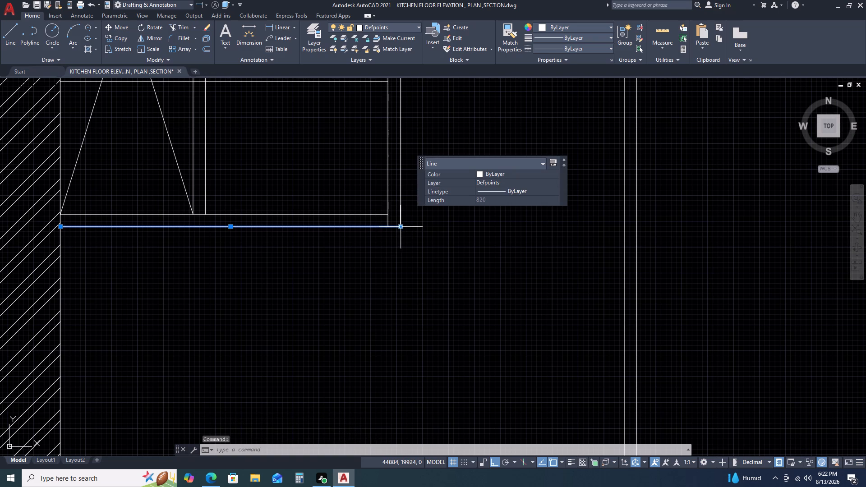
pyautogui.click(399, 227)
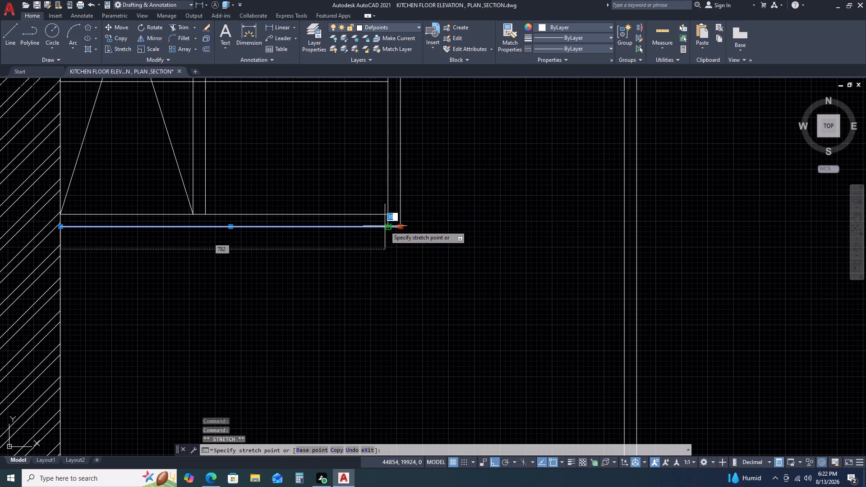
pyautogui.scroll(2, 386, 228)
pyautogui.click(386, 222)
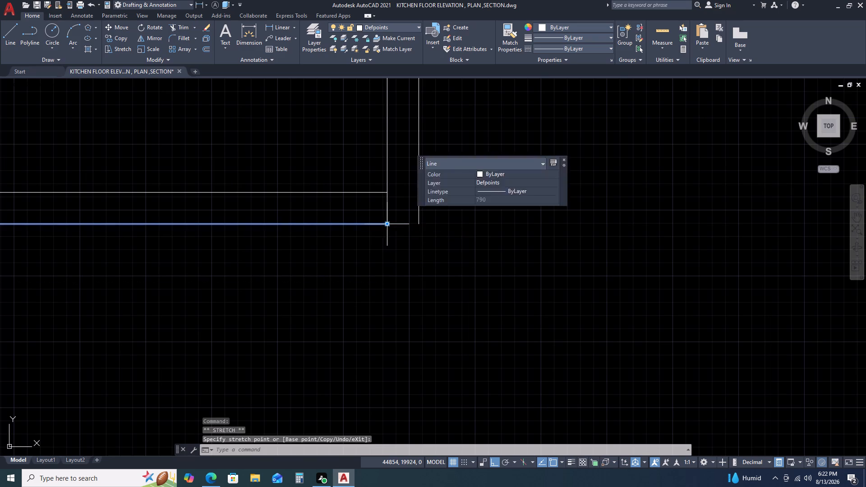
pyautogui.press('Escape')
# Extend both vertical lines of the wall unit's side panel down to the countertop's upper edge.
pyautogui.write('EX')
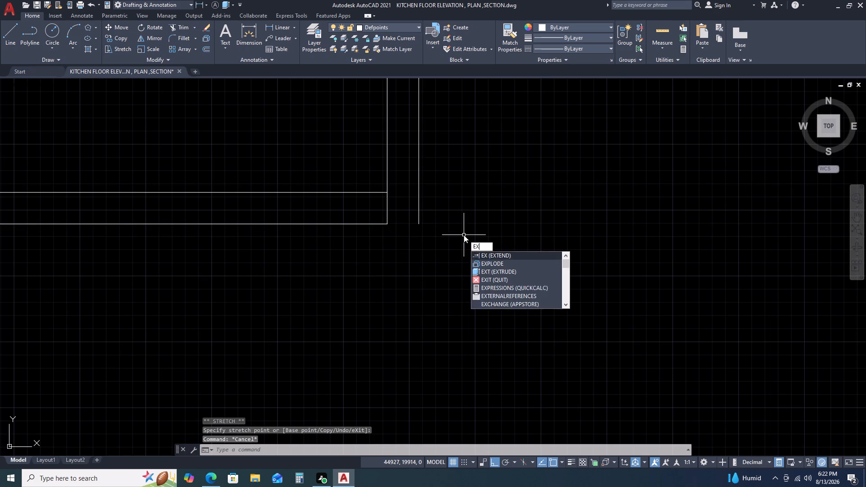
pyautogui.press('space')
pyautogui.scroll(-5, 442, 223)
pyautogui.click(453, 207)
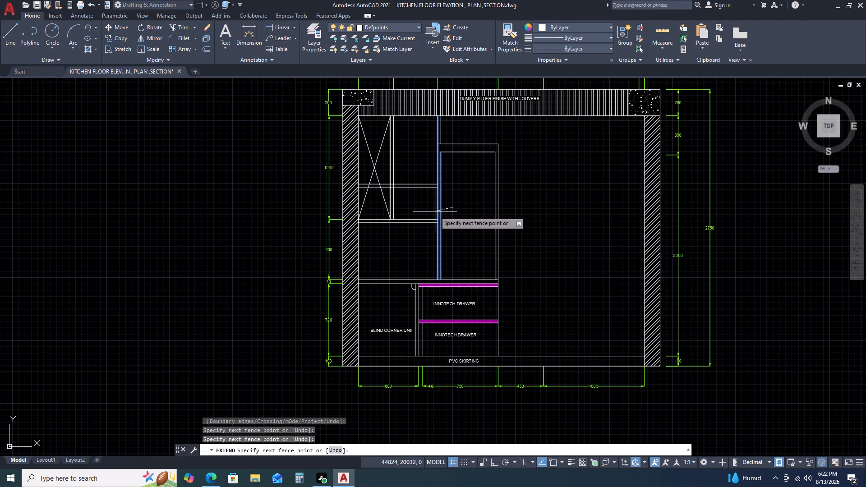
pyautogui.click(435, 211)
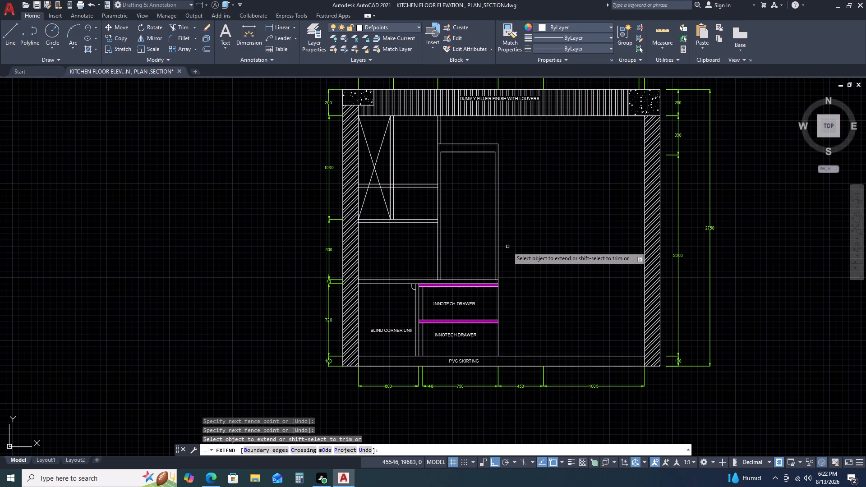
pyautogui.press('Escape')
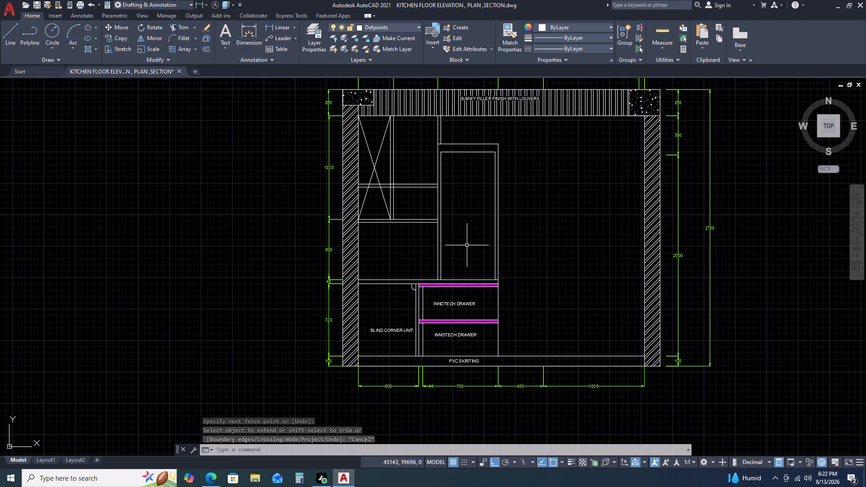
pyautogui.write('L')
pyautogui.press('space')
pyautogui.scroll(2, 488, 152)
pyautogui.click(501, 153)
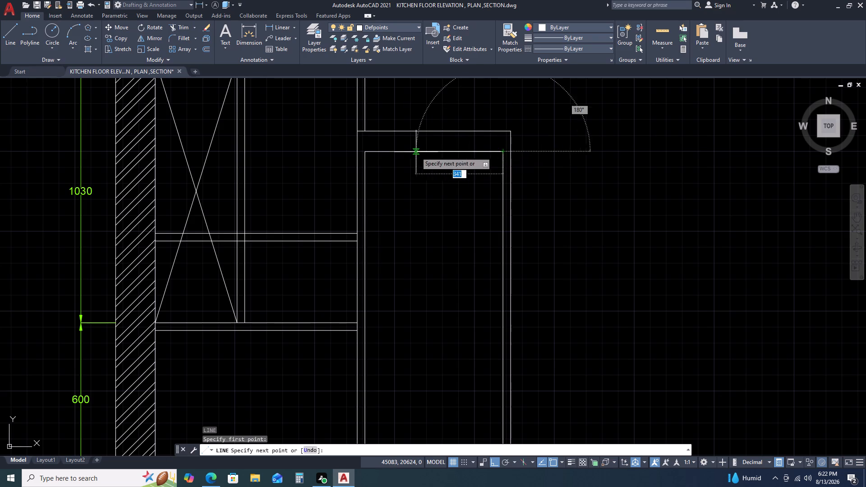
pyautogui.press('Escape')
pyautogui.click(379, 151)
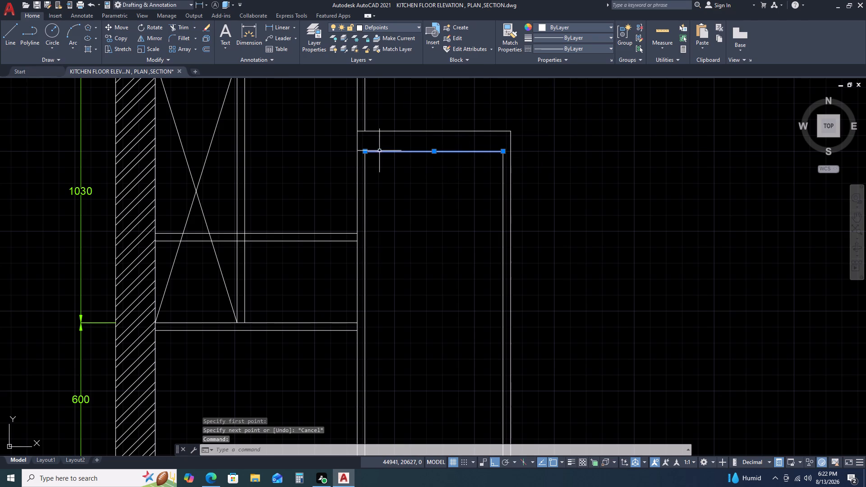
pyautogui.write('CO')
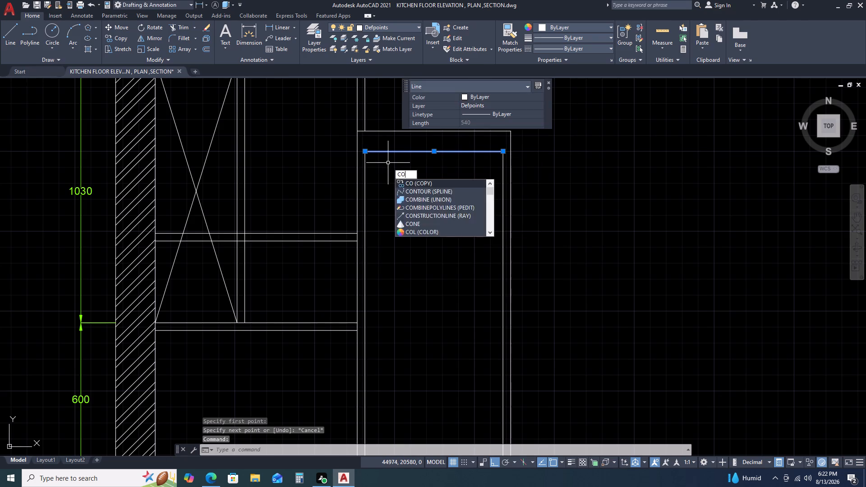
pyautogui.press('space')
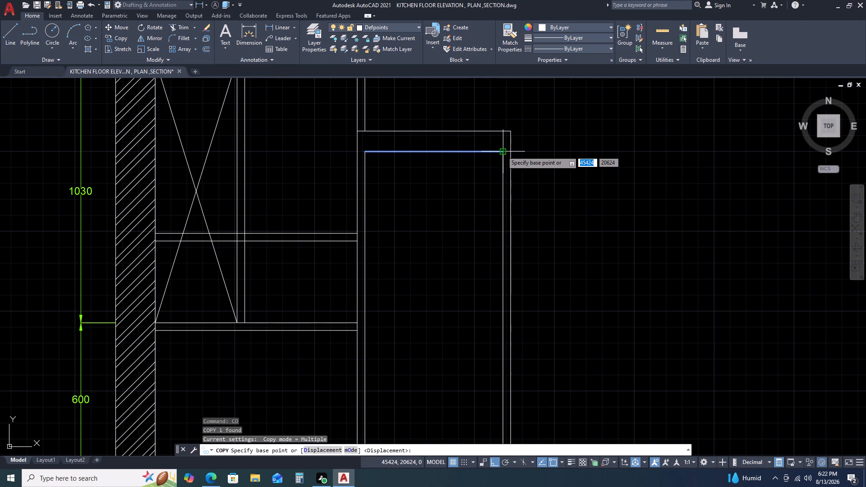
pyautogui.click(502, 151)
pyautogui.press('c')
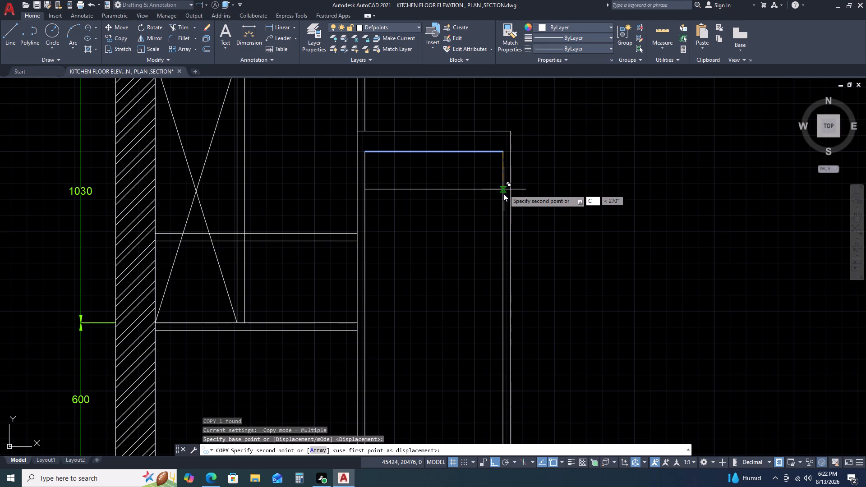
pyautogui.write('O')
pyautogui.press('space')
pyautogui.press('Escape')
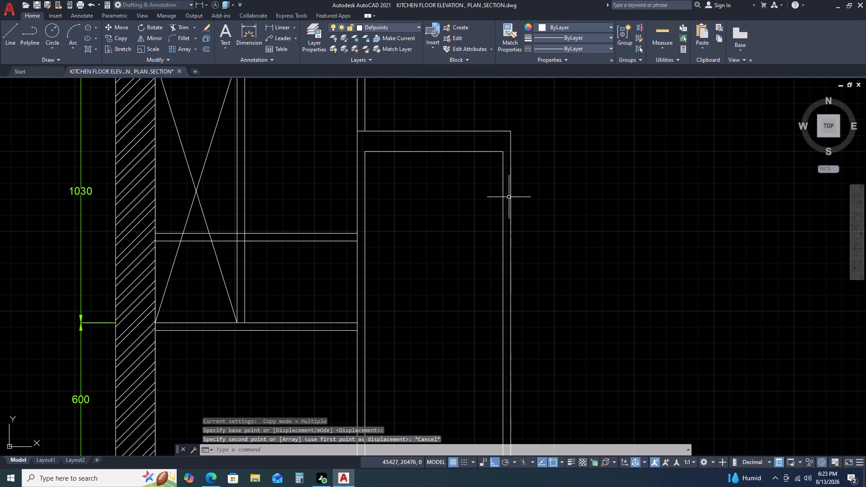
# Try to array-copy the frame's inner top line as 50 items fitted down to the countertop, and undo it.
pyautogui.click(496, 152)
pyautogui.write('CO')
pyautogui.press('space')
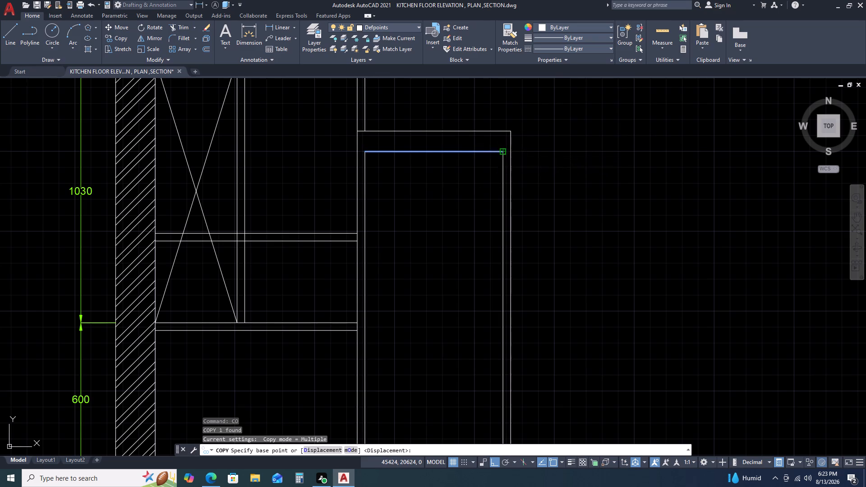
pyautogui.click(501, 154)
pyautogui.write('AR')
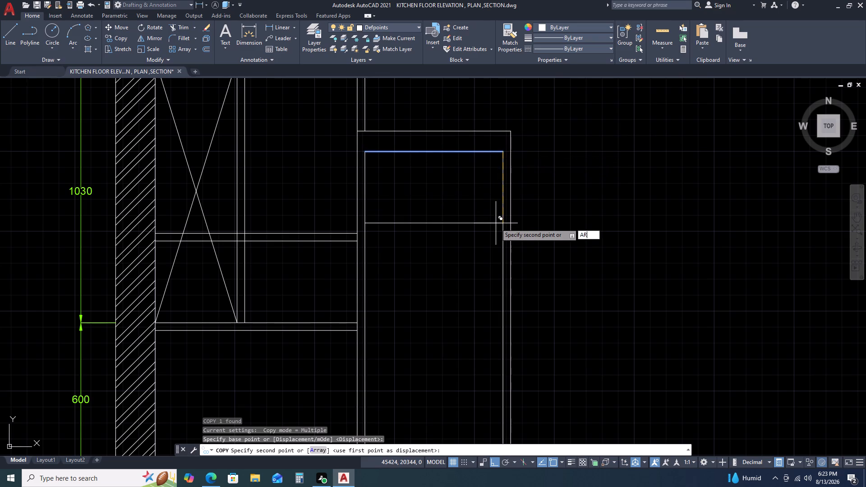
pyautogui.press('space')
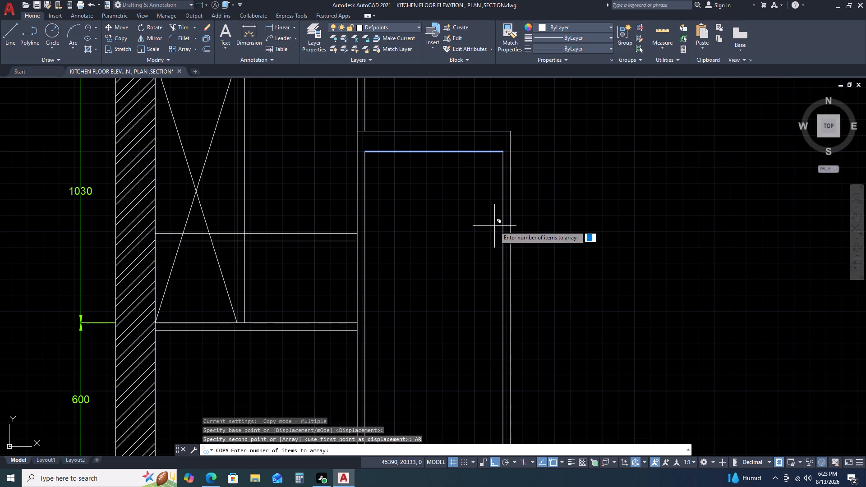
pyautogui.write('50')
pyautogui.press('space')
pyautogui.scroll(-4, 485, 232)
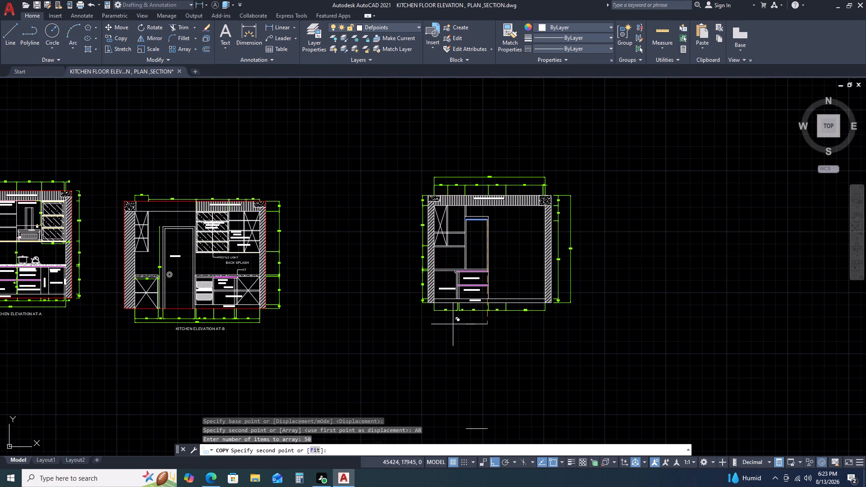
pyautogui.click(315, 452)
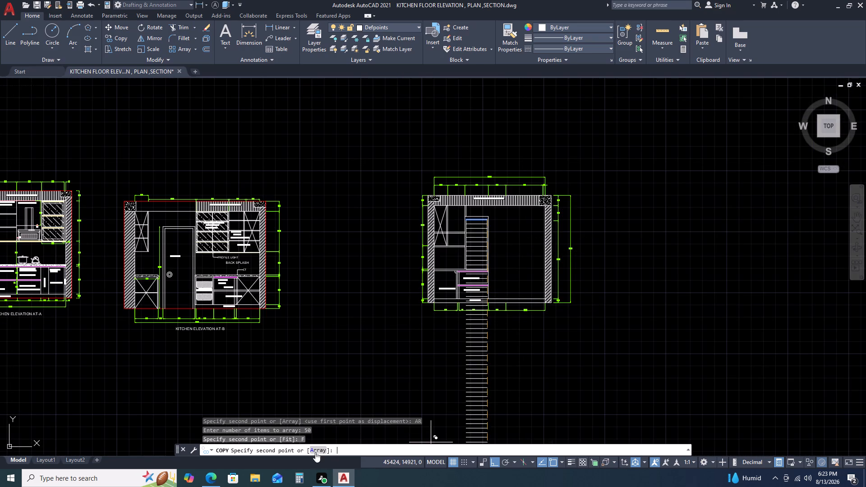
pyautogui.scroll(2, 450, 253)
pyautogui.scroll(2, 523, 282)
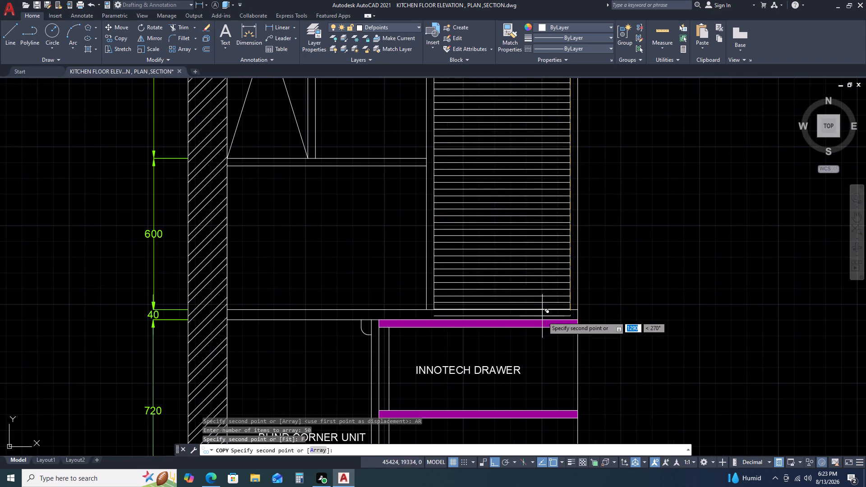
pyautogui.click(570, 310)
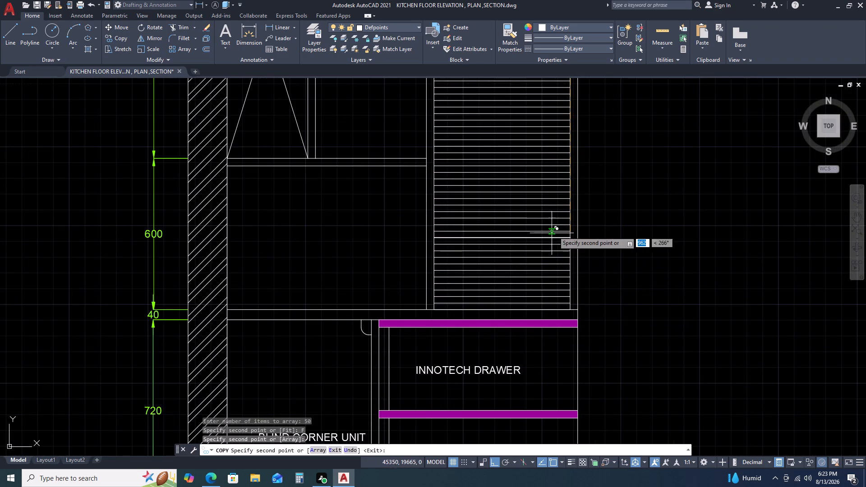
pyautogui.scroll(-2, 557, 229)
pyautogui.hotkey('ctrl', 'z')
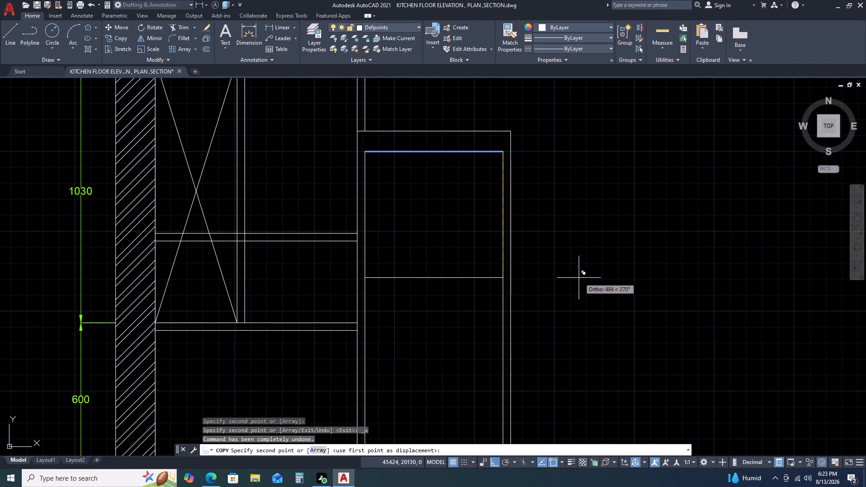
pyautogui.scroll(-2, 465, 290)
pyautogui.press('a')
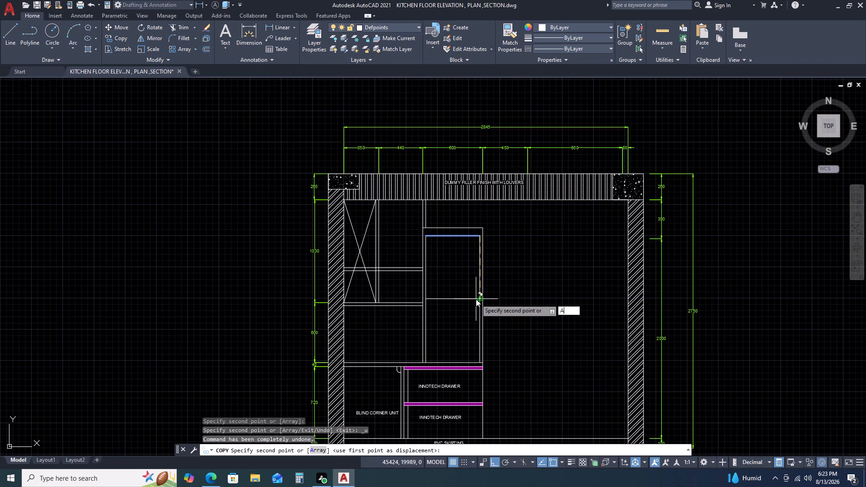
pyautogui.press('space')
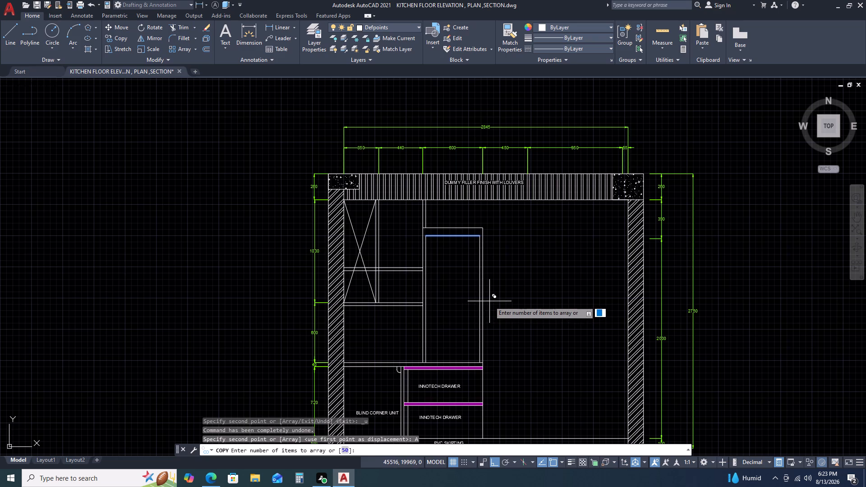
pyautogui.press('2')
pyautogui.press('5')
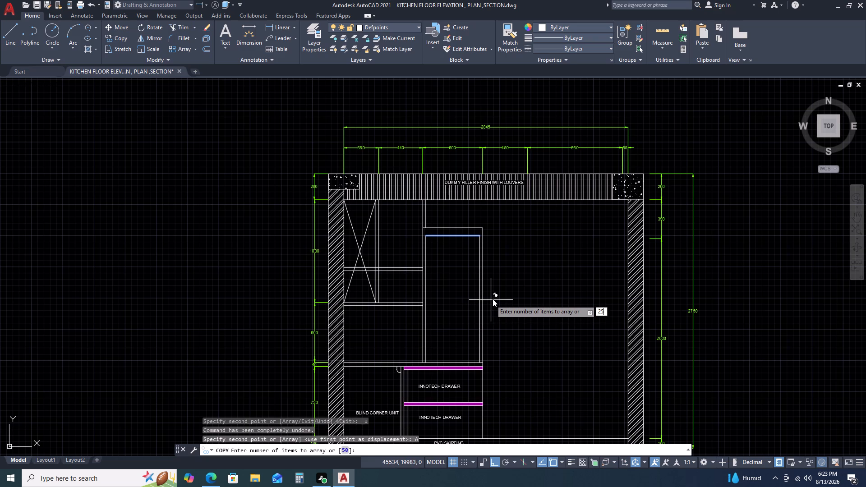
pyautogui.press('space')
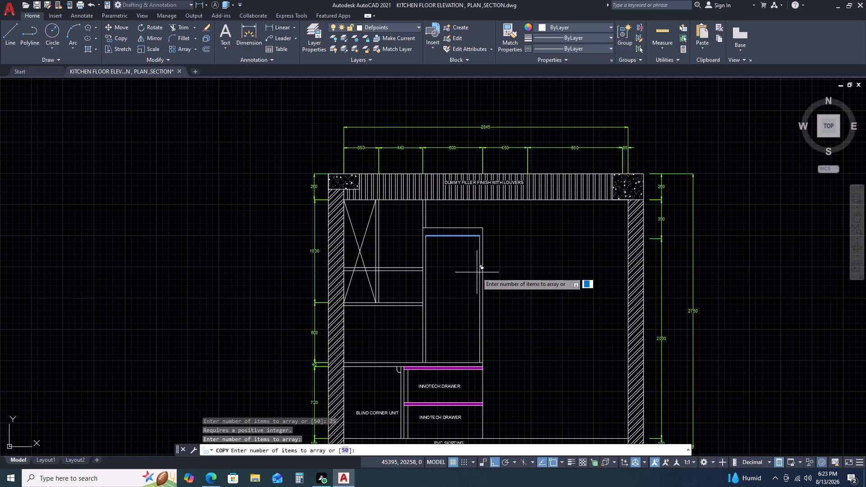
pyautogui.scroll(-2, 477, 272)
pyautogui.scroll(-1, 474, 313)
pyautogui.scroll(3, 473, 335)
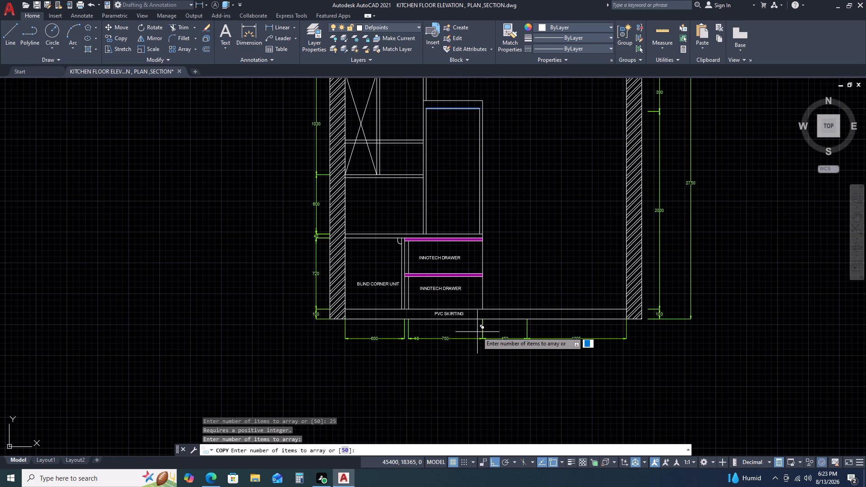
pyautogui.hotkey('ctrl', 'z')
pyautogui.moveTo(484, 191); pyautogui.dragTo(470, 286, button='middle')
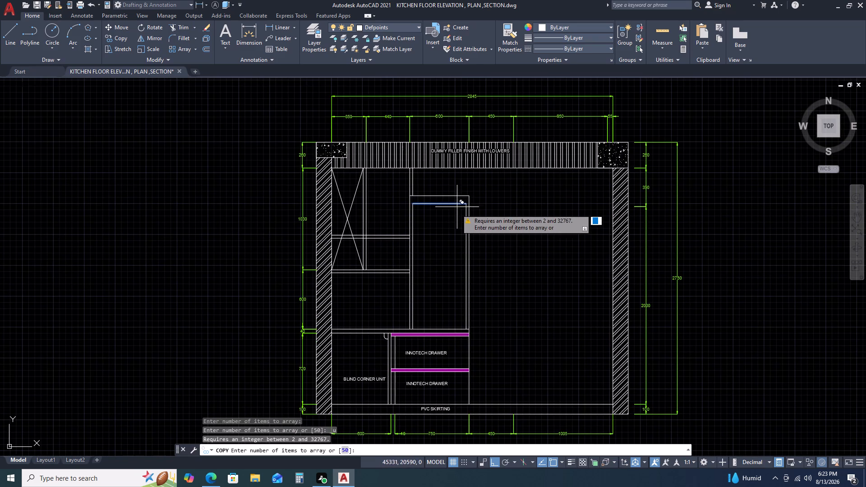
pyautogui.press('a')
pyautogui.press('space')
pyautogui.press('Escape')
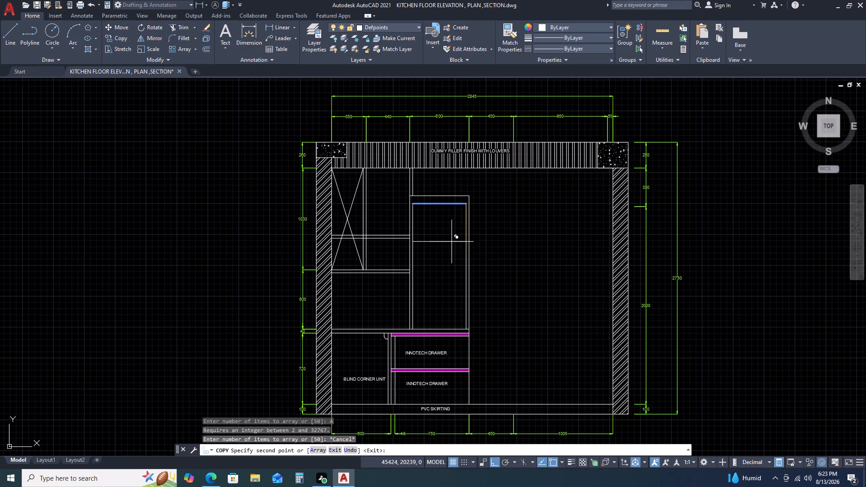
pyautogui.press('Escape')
# Array-copy the tall frame's inner top line as 25 items, fitted down to the countertop's upper edge.
pyautogui.click(450, 205)
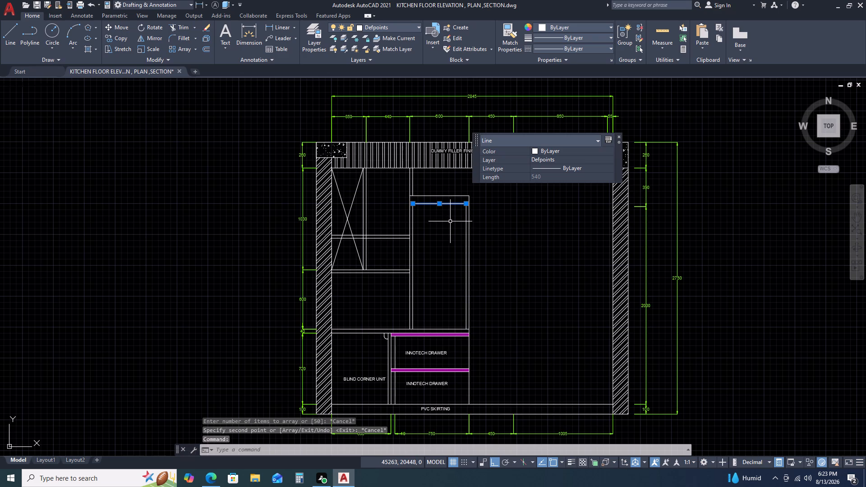
pyautogui.press('c')
pyautogui.press('o')
pyautogui.press('space')
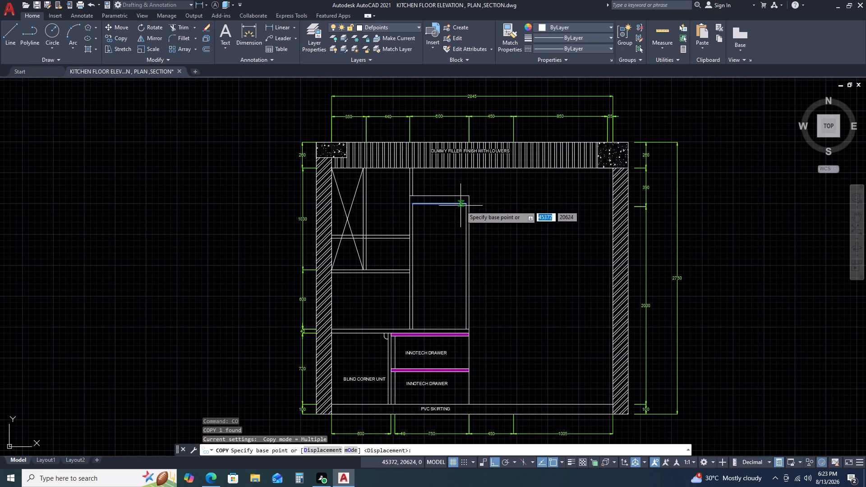
pyautogui.click(464, 205)
pyautogui.press('a')
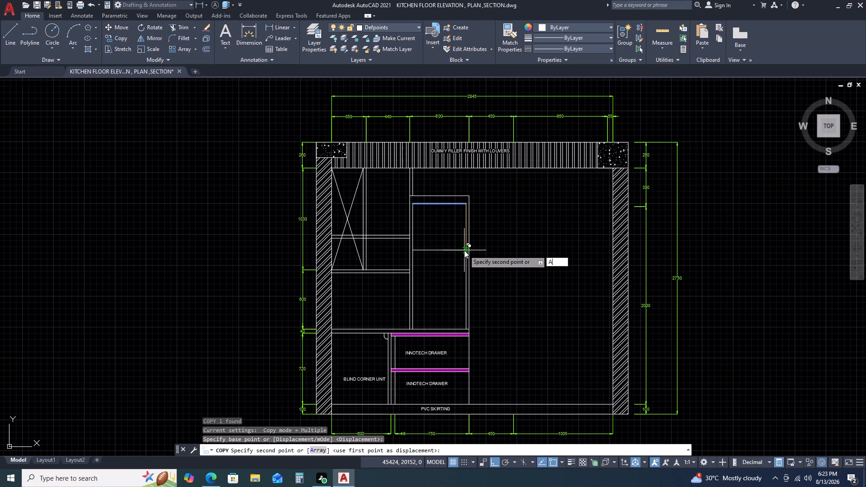
pyautogui.press('space')
pyautogui.write('25')
pyautogui.press('space')
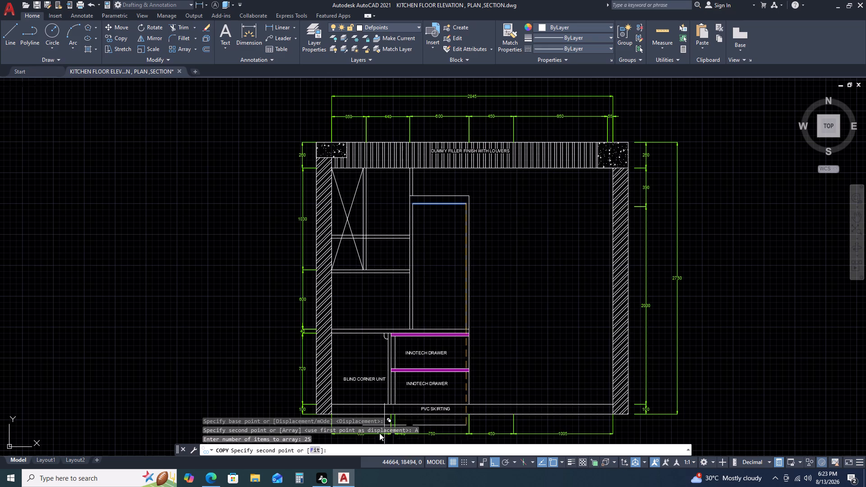
pyautogui.click(317, 451)
pyautogui.scroll(2, 456, 335)
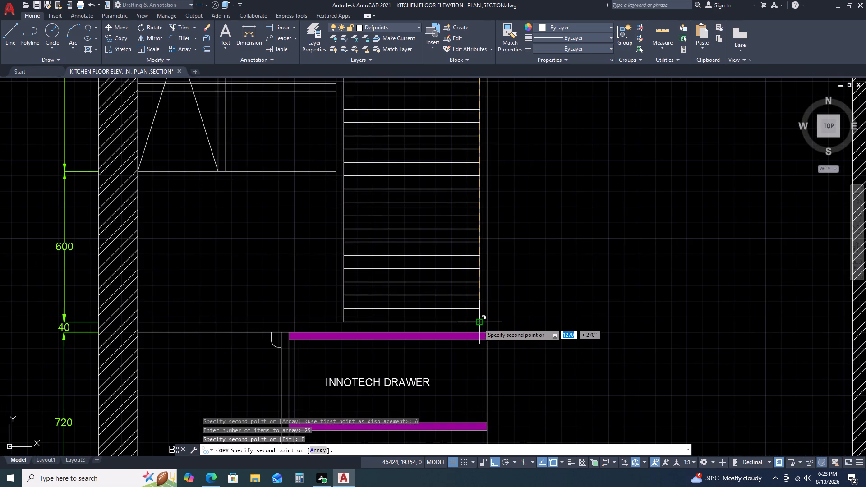
pyautogui.click(479, 323)
pyautogui.press('Escape')
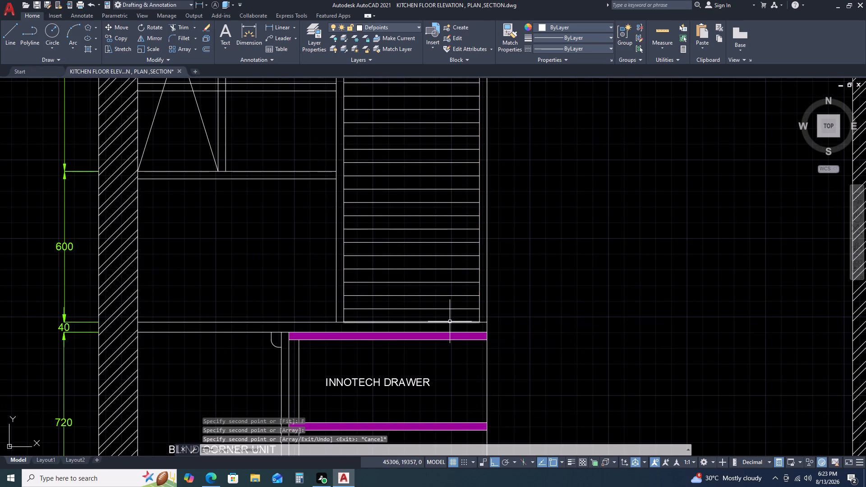
# Delete the duplicate line lying on the countertop's upper edge at the bottom of the framed panel.
pyautogui.click(449, 321)
pyautogui.press('Delete')
# Hatch the 40-high countertop strip above the blind corner and drawer units with the current hatch settings.
pyautogui.scroll(-2, 470, 329)
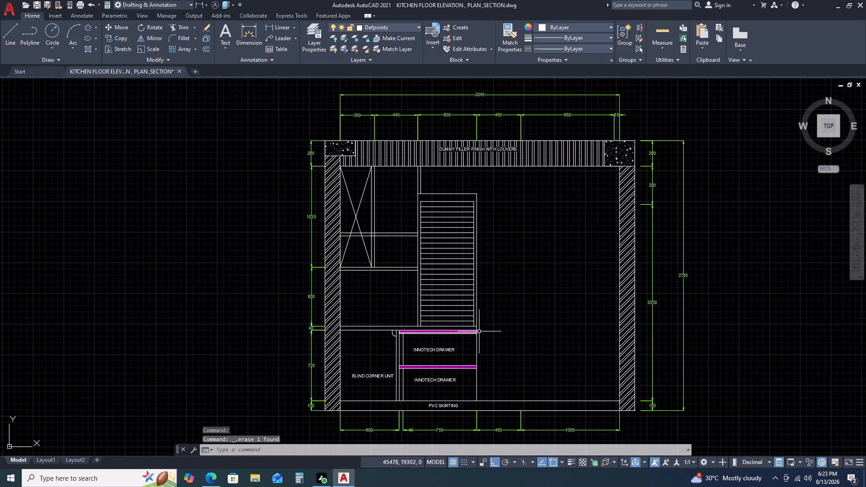
pyautogui.scroll(2, 434, 335)
pyautogui.moveTo(453, 322); pyautogui.dragTo(510, 274, button='middle')
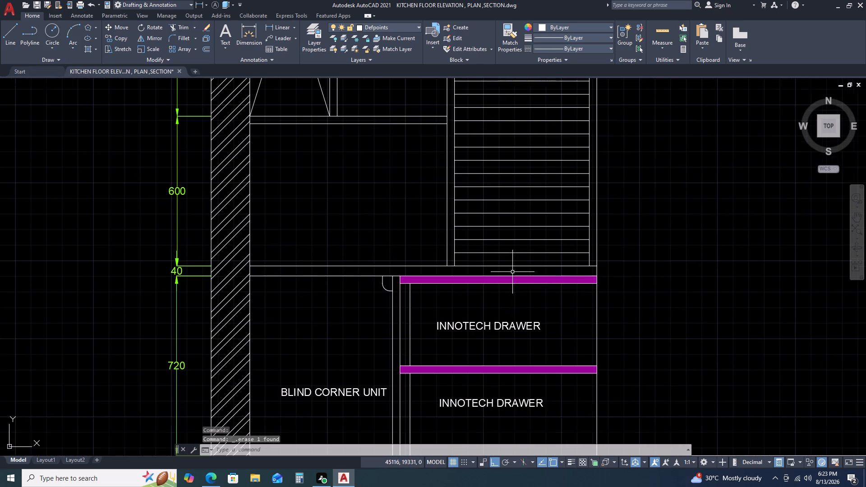
pyautogui.press('h')
pyautogui.press('space')
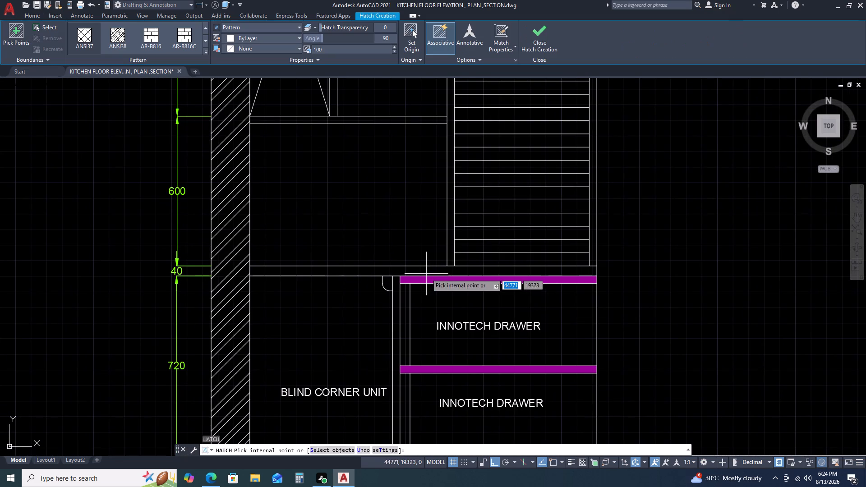
pyautogui.click(427, 269)
pyautogui.press('Escape')
pyautogui.scroll(-3, 576, 265)
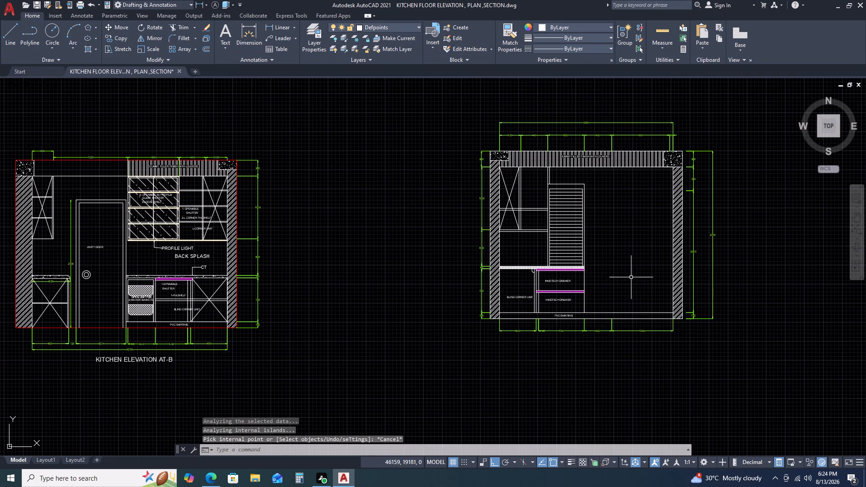
# Match the new countertop hatch to the properties of the CT countertop hatch in Kitchen Elevation AT-B.
pyautogui.press('m')
pyautogui.press('a')
pyautogui.press('space')
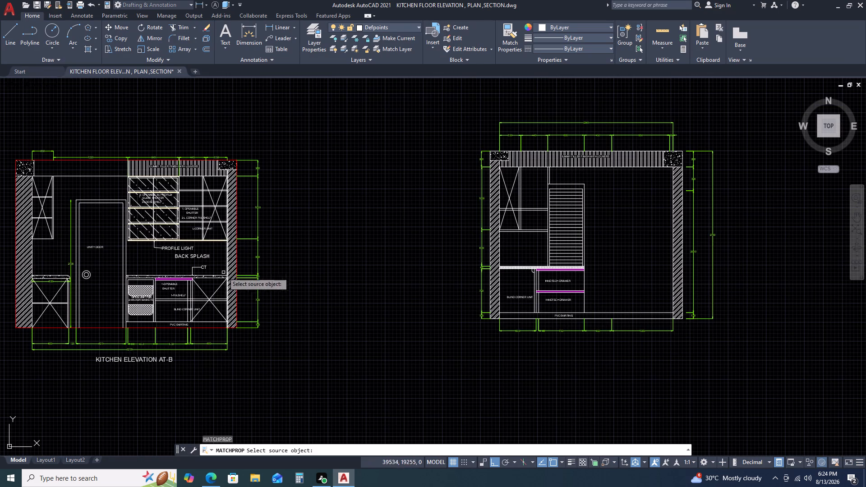
pyautogui.scroll(5, 199, 279)
pyautogui.click(277, 231)
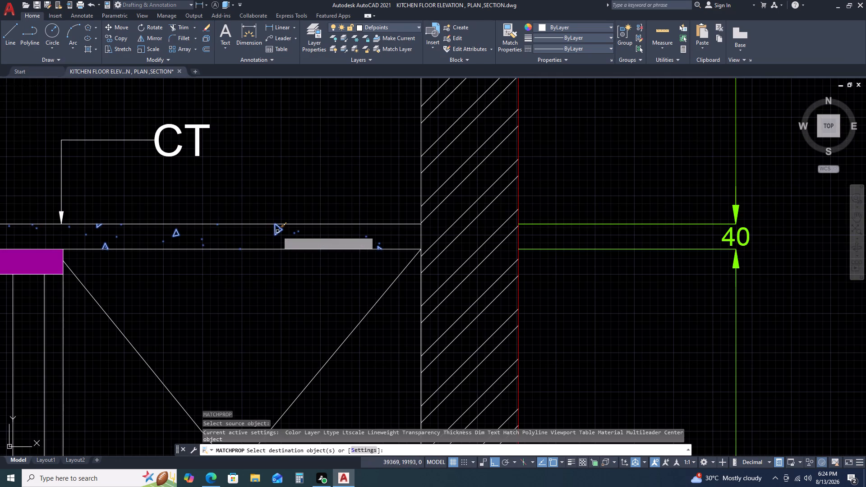
pyautogui.scroll(-4, 205, 257)
pyautogui.moveTo(547, 270); pyautogui.dragTo(202, 276, button='middle')
pyautogui.moveTo(199, 276); pyautogui.dragTo(193, 276, button='middle')
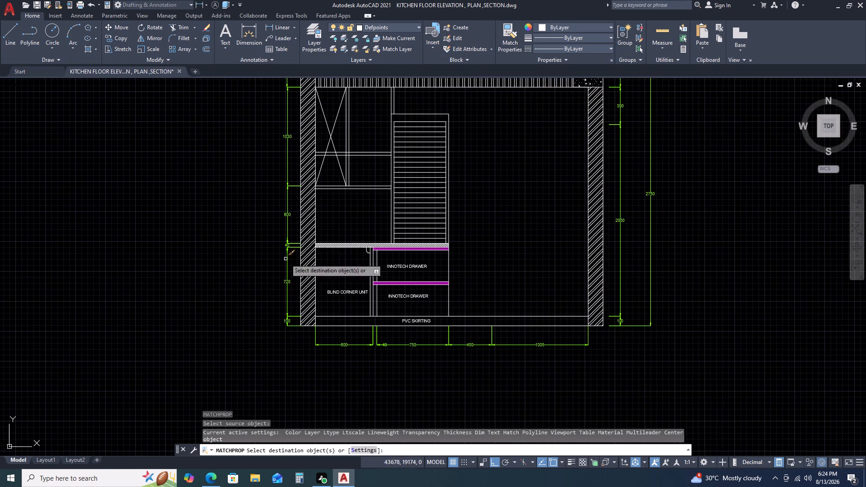
pyautogui.scroll(3, 359, 245)
pyautogui.doubleClick(359, 245)
pyautogui.press('Escape')
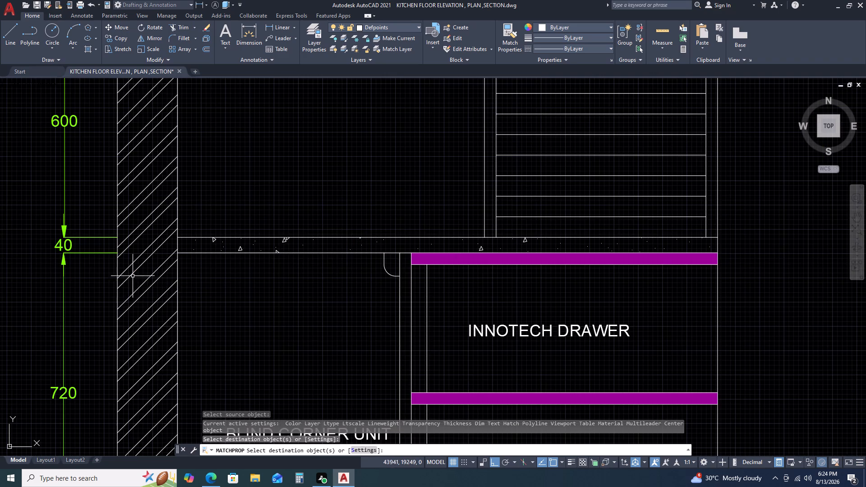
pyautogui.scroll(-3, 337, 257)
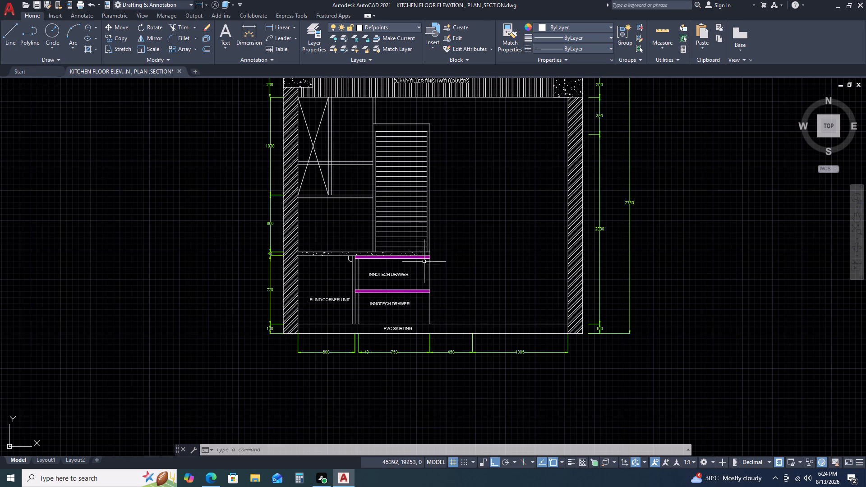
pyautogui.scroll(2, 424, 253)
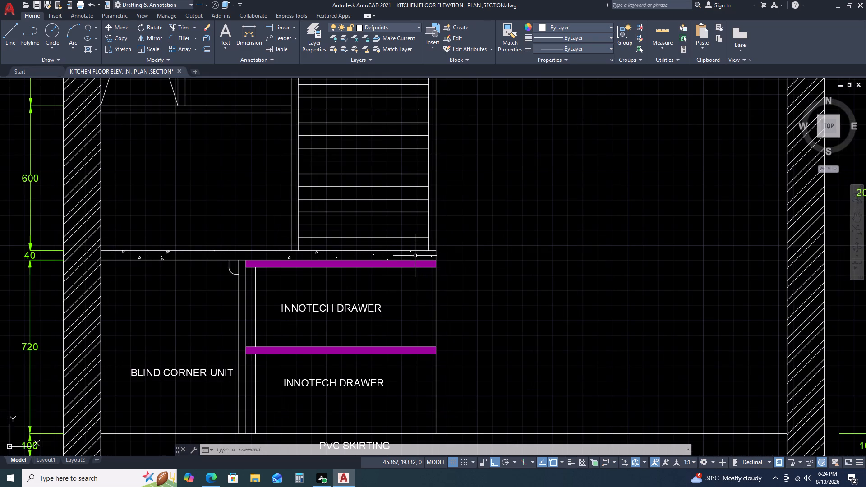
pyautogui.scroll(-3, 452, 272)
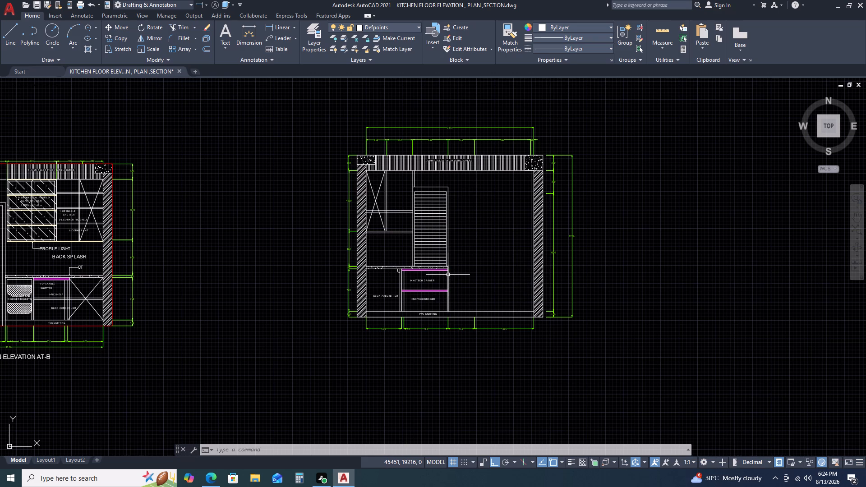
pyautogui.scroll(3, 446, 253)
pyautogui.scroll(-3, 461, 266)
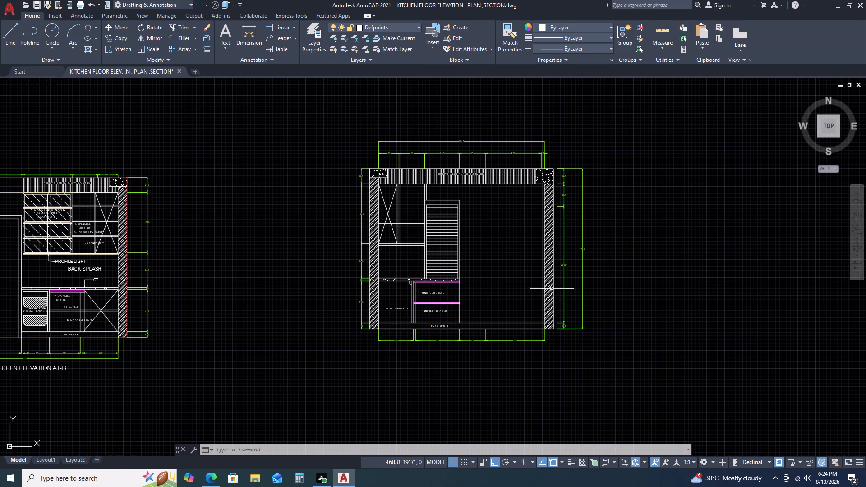
# Draw a vertical line 2650 long from the louvered filler's top edge, at the 600/450 dimension boundary, down to the skirting's top line.
pyautogui.press('l')
pyautogui.press('space')
pyautogui.scroll(2, 454, 163)
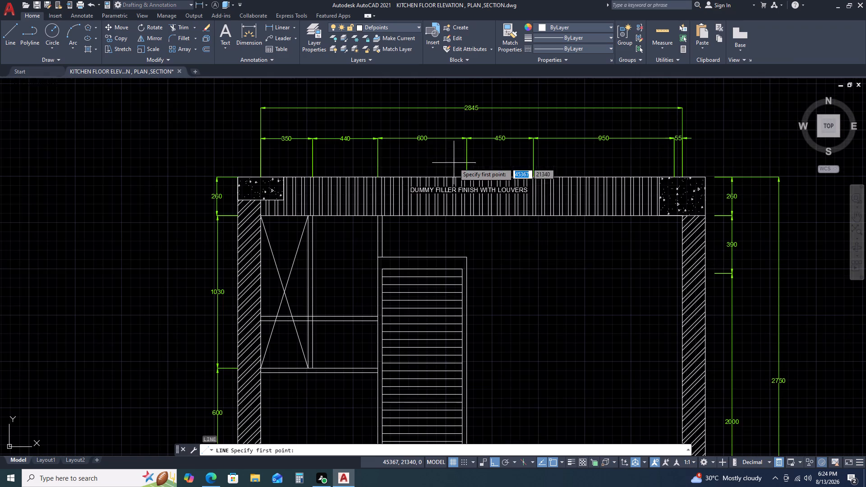
pyautogui.click(466, 175)
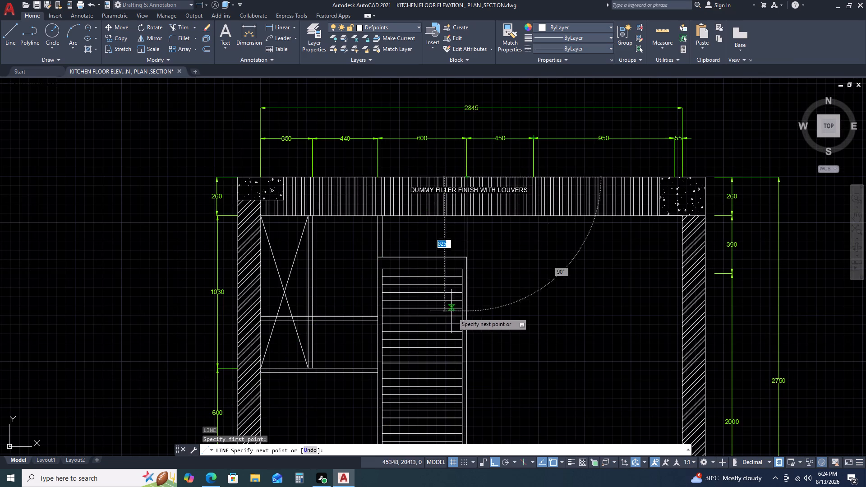
pyautogui.scroll(-2, 453, 316)
pyautogui.moveTo(454, 393); pyautogui.dragTo(432, 314, button='middle')
pyautogui.scroll(3, 432, 335)
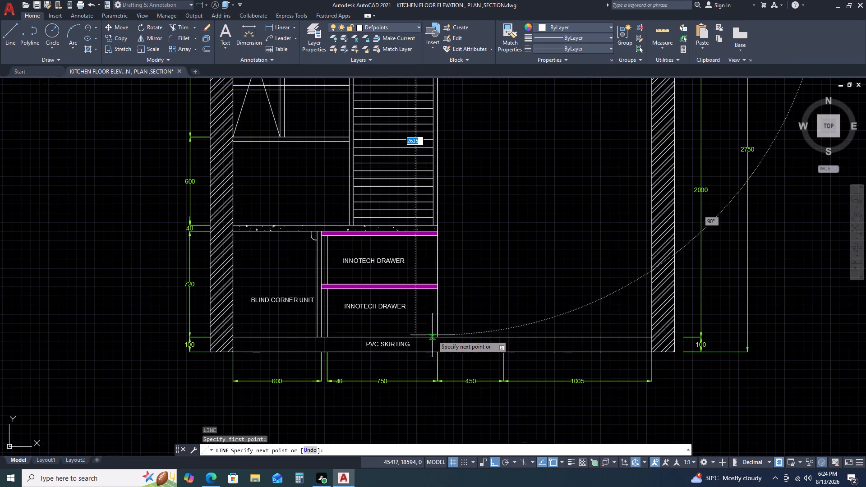
pyautogui.click(437, 336)
pyautogui.press('Escape')
# Offset the new vertical line by 450 toward the open side of the elevation, away from the drawer unit.
pyautogui.click(438, 325)
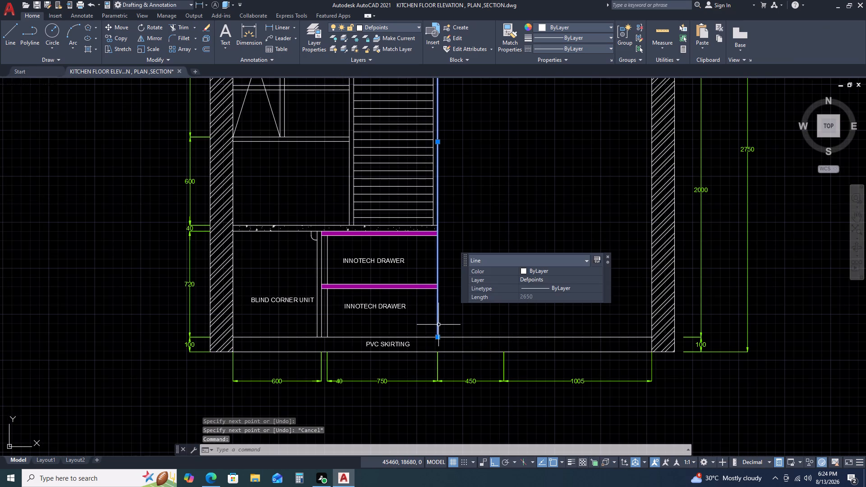
pyautogui.write('O 4')
pyautogui.write('50')
pyautogui.press('space')
pyautogui.click(506, 311)
pyautogui.press('Escape')
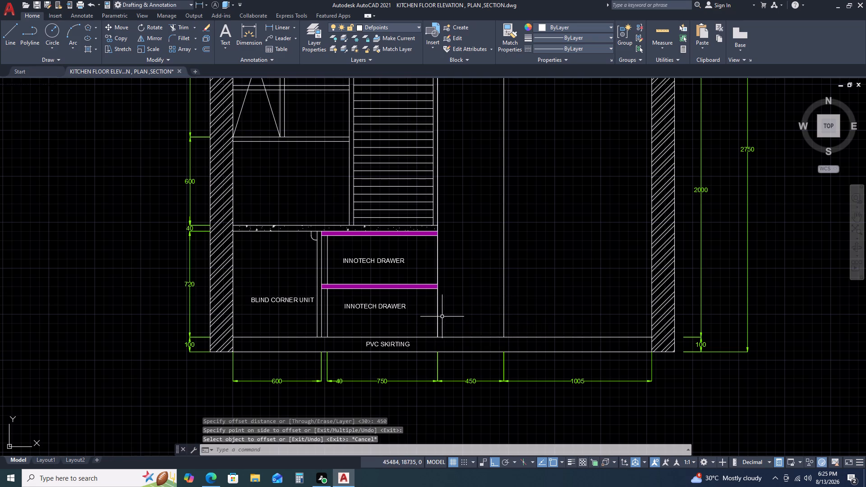
# Delete the original 2650-long vertical line along the drawer unit's outer edge.
pyautogui.click(438, 307)
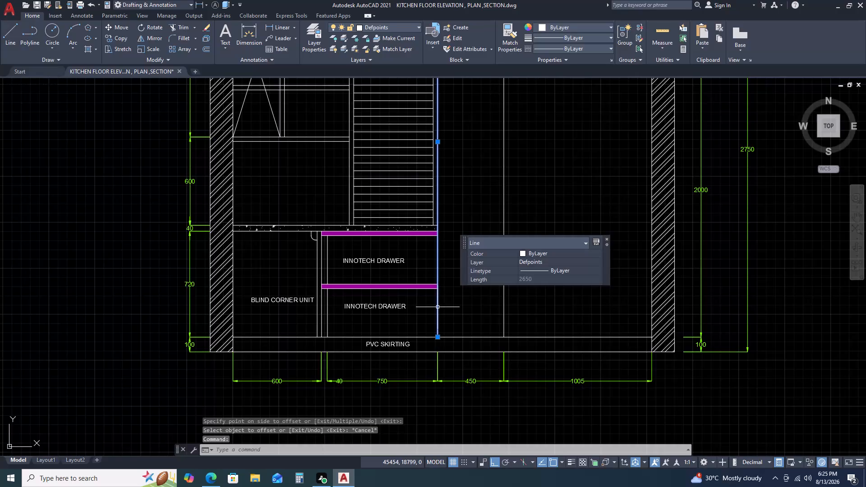
pyautogui.press('Delete')
# Trim the part of the offset vertical line that runs through the louvered dummy filler band.
pyautogui.scroll(-2, 515, 309)
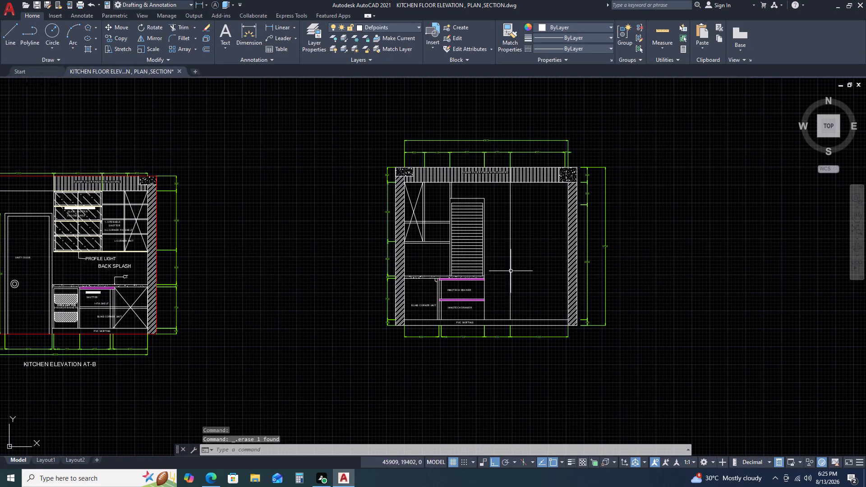
pyautogui.moveTo(509, 247); pyautogui.dragTo(509, 320, button='middle')
pyautogui.scroll(5, 501, 245)
pyautogui.press('t')
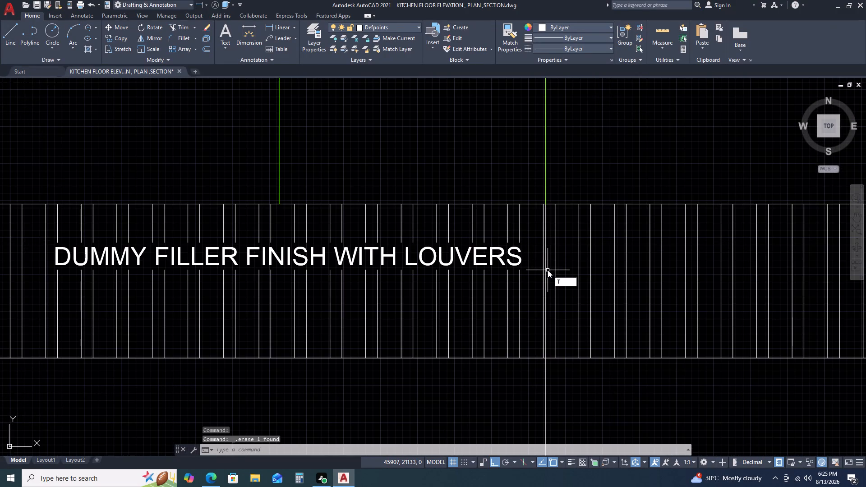
pyautogui.press('r')
pyautogui.press('space')
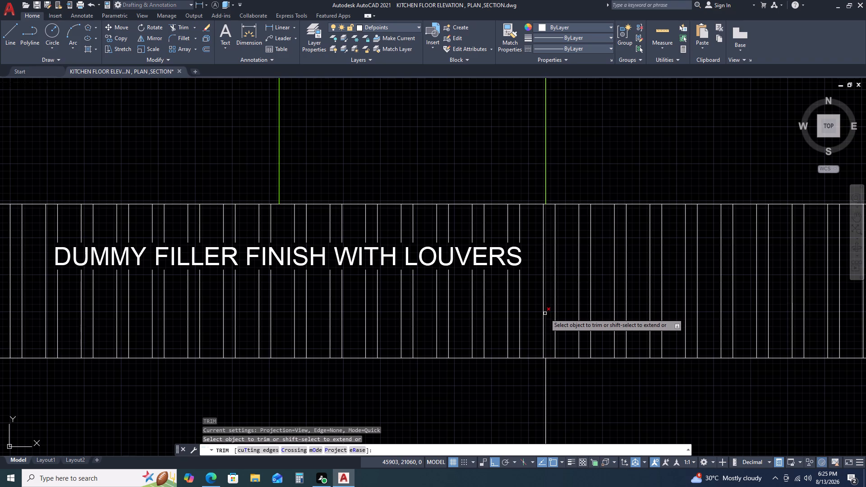
pyautogui.click(545, 313)
pyautogui.scroll(-1, 412, 273)
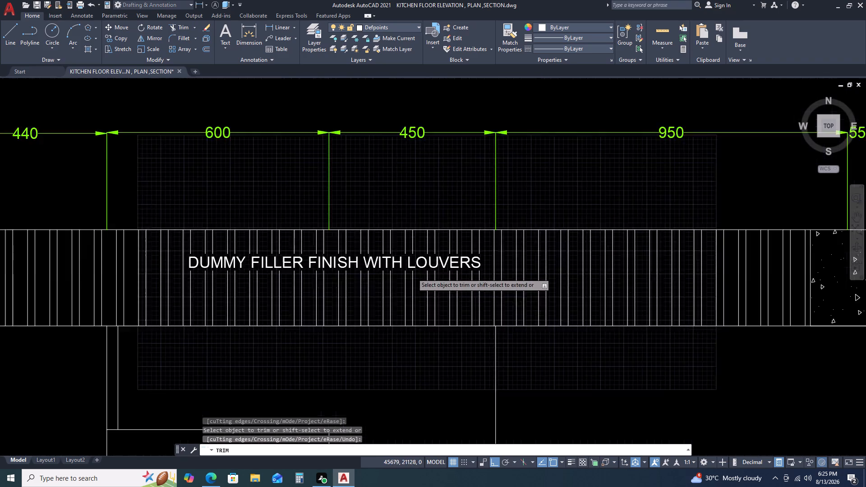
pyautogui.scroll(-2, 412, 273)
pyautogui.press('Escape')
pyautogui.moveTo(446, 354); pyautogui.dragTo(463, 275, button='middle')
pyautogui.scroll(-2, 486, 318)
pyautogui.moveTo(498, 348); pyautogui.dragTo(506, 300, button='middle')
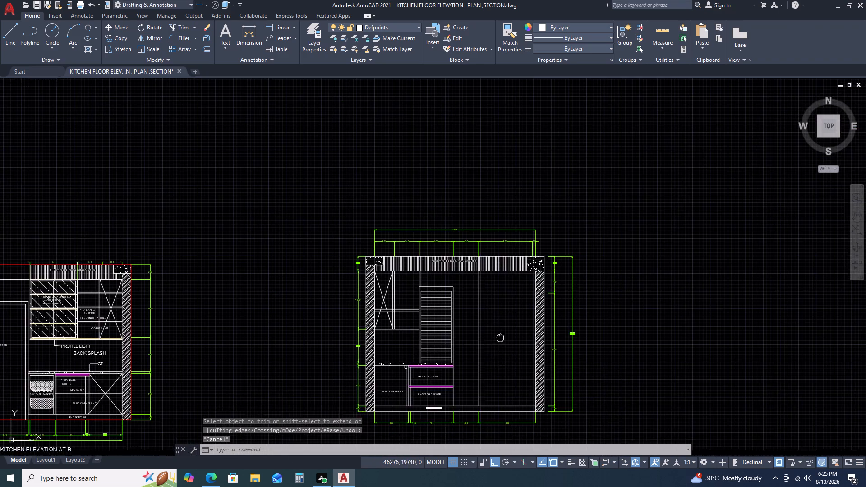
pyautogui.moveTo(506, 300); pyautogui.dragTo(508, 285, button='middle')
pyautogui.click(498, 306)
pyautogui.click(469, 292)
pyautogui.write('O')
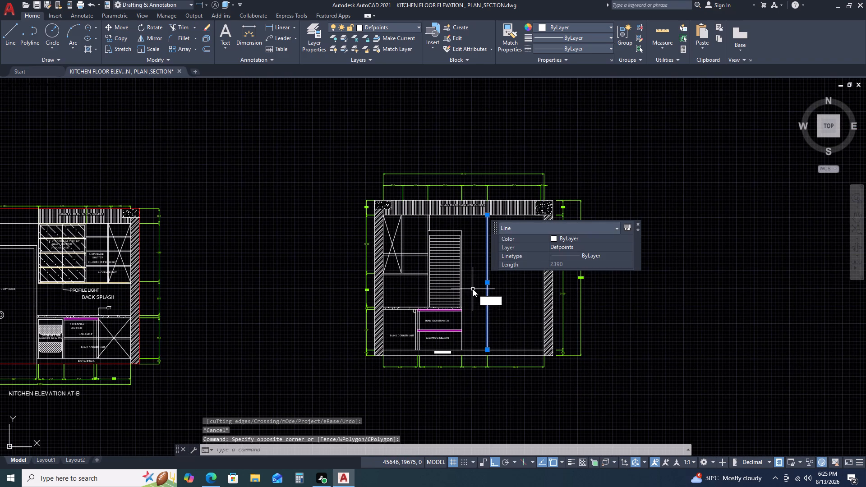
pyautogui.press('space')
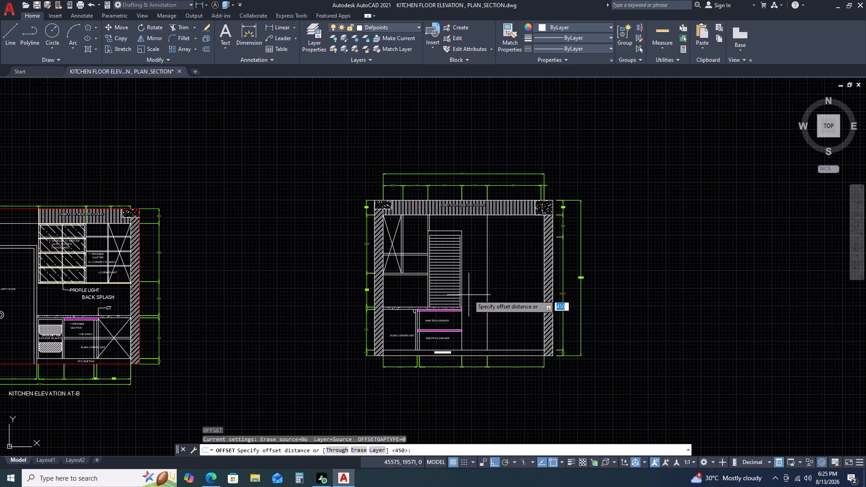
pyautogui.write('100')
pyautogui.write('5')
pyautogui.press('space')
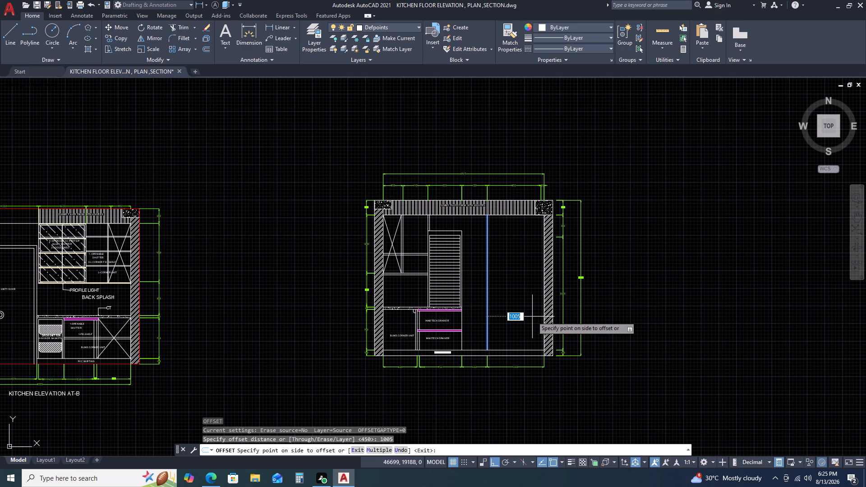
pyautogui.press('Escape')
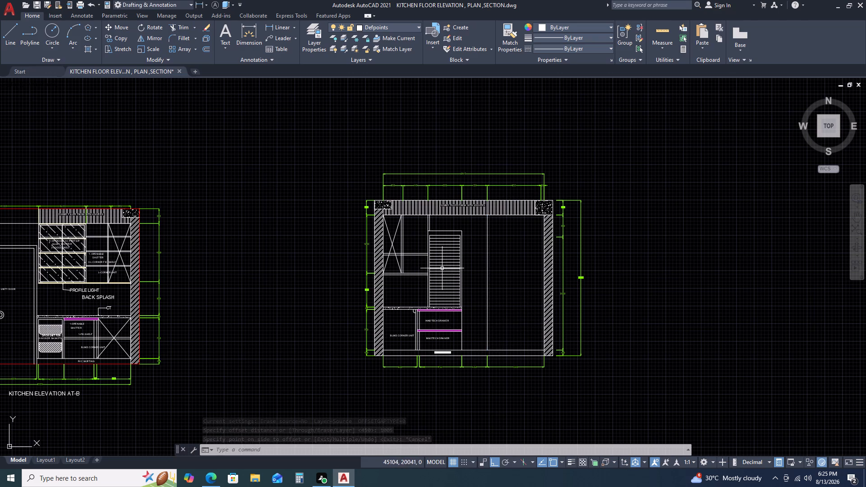
# Draw two horizontal lines, each about 2055 long, continuing the upper cabinet's shelf lines across to the inner face of the far hatched wall.
pyautogui.scroll(2, 453, 263)
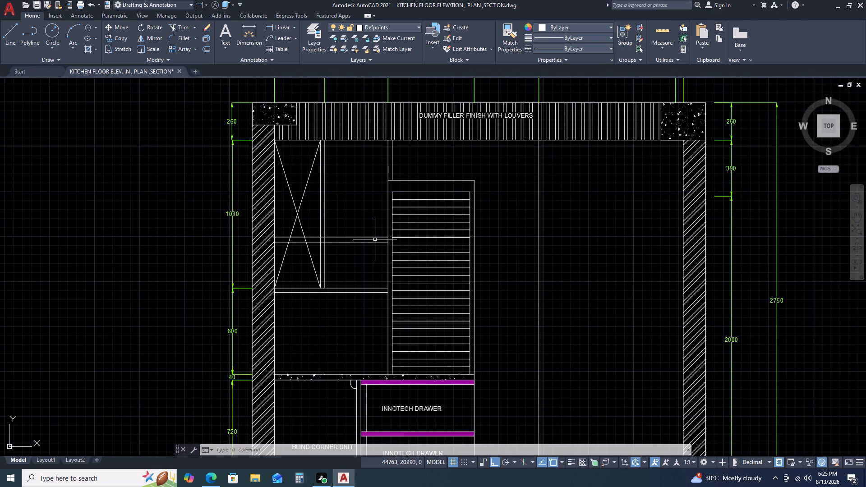
pyautogui.press('l')
pyautogui.press('space')
pyautogui.click(385, 237)
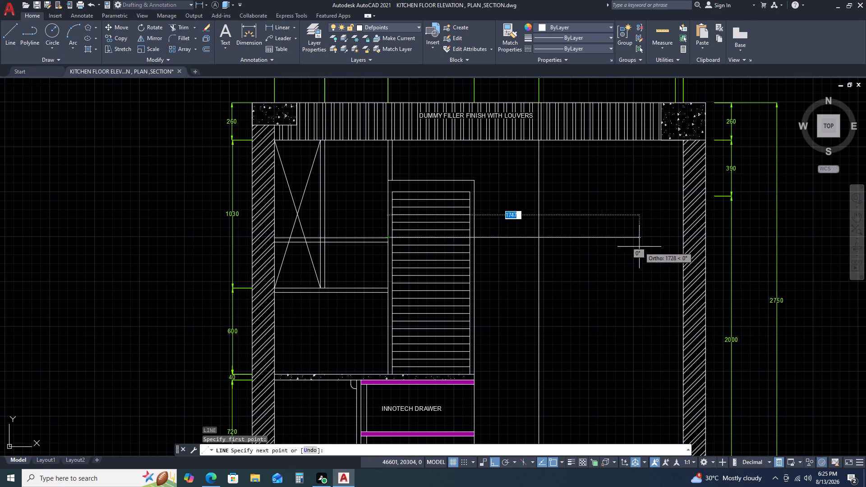
pyautogui.click(686, 239)
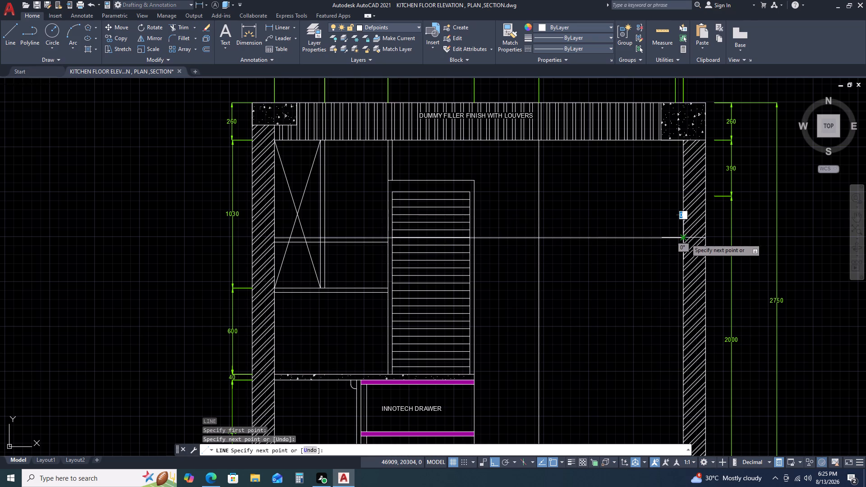
pyautogui.press('Escape')
pyautogui.press('space')
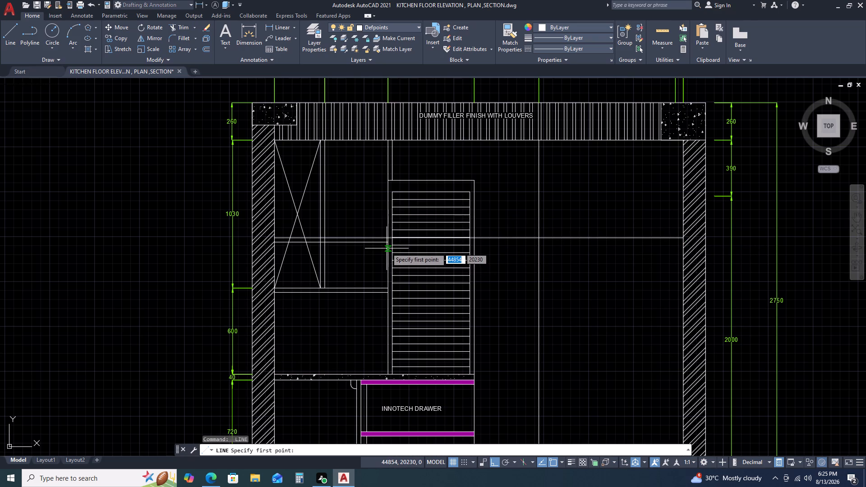
pyautogui.click(387, 243)
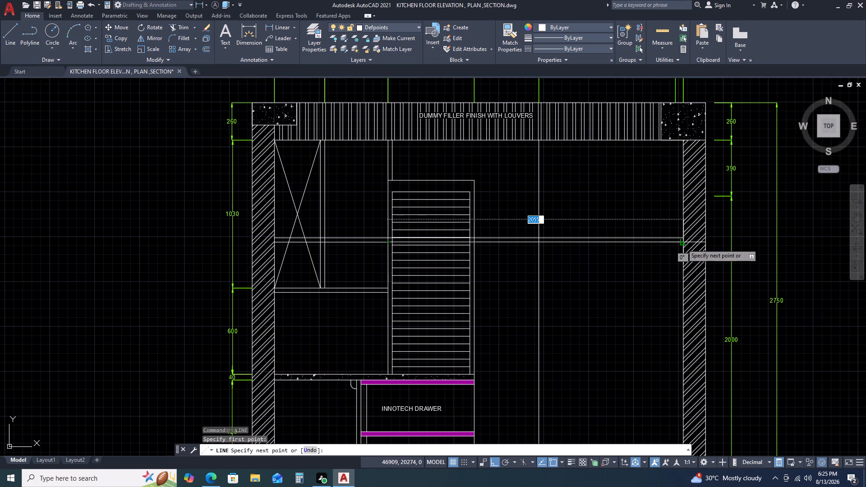
pyautogui.click(682, 244)
pyautogui.press('Escape')
# Trim both new horizontal lines out of the 450-wide gap between the louvered panel and the full-height vertical line.
pyautogui.write('TR')
pyautogui.press('space')
pyautogui.click(509, 230)
pyautogui.click(497, 253)
pyautogui.press('Escape')
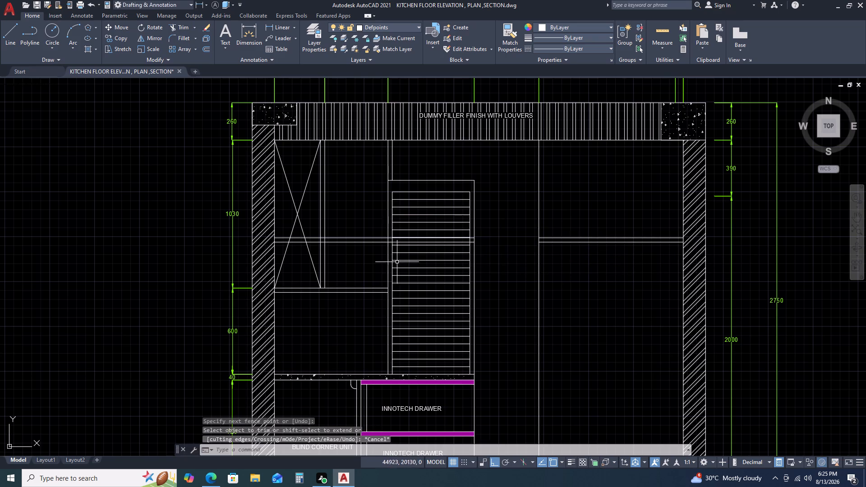
# Delete the two leftover 600-long horizontal line pieces that cross the louvered panel.
pyautogui.scroll(3, 396, 253)
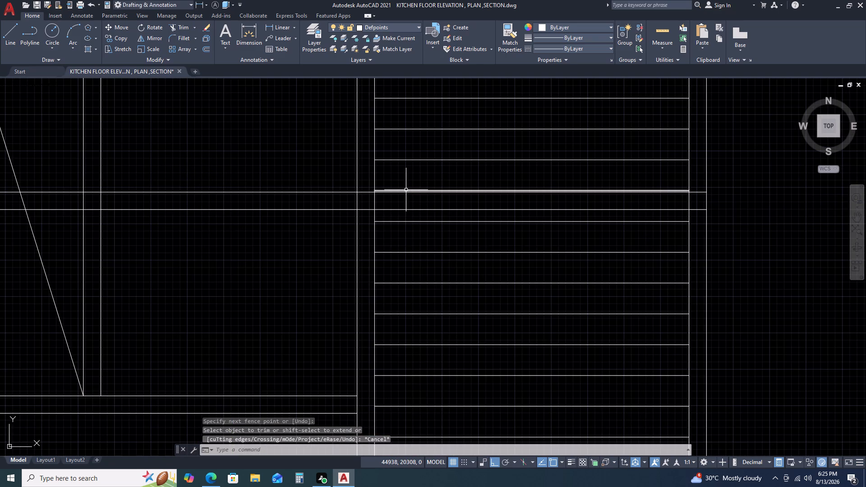
pyautogui.scroll(2, 405, 190)
pyautogui.click(403, 196)
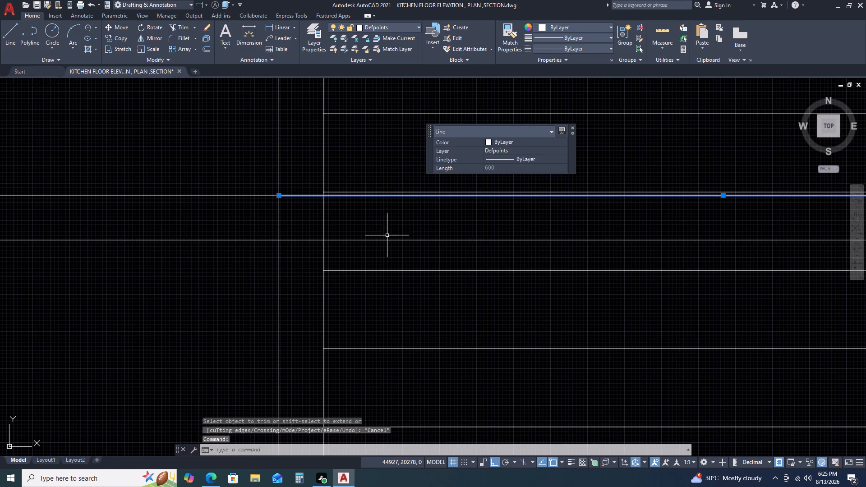
pyautogui.click(387, 240)
pyautogui.press('Delete')
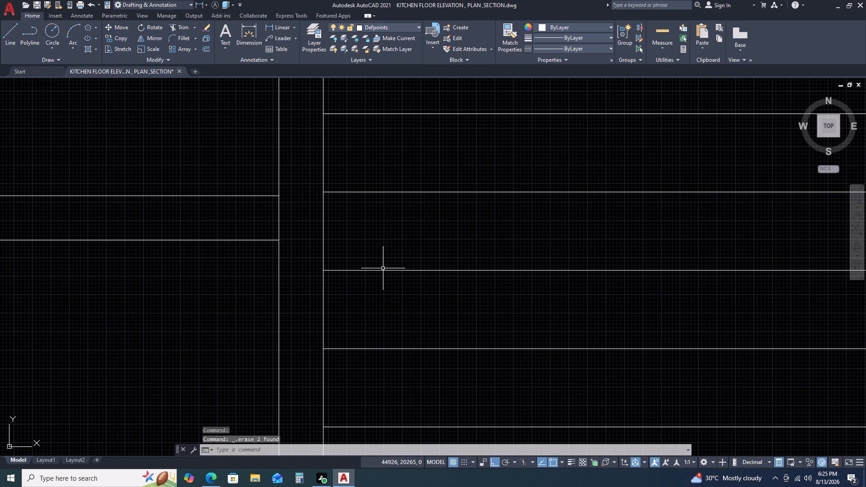
# Draw a vertical line 1680 long along the hatched wall's inner face, from the lower shelf line down to the skirting's top line.
pyautogui.scroll(-4, 382, 269)
pyautogui.moveTo(711, 280); pyautogui.dragTo(655, 236, button='middle')
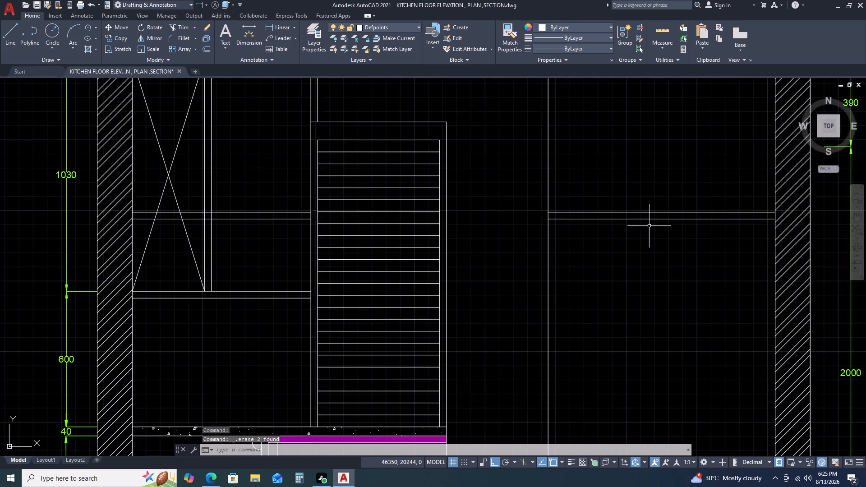
pyautogui.scroll(-2, 649, 226)
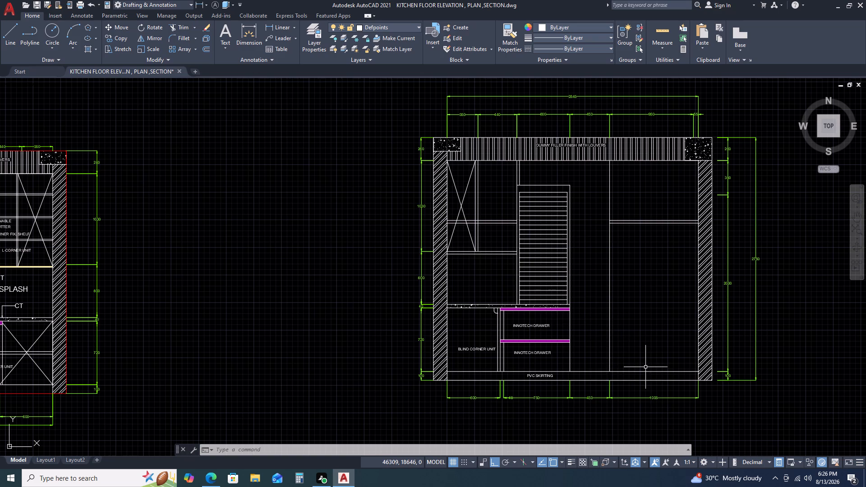
pyautogui.scroll(2, 606, 377)
pyautogui.scroll(-2, 604, 367)
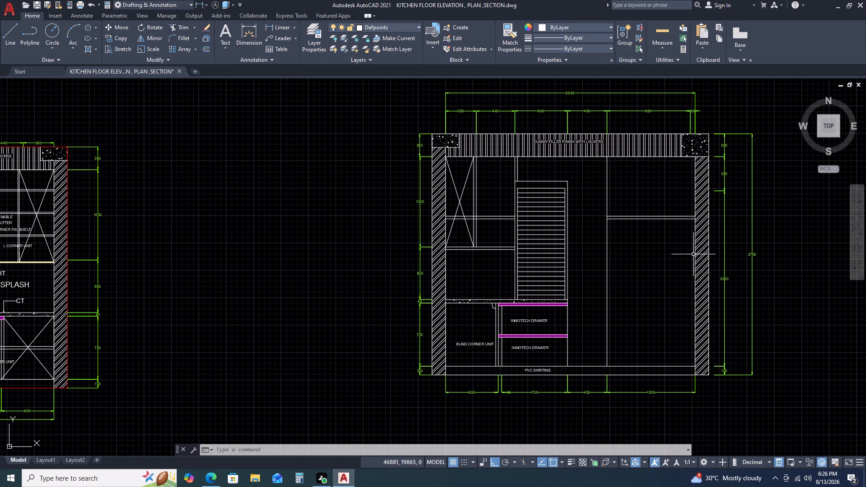
pyautogui.write('L')
pyautogui.press('space')
pyautogui.scroll(2, 695, 221)
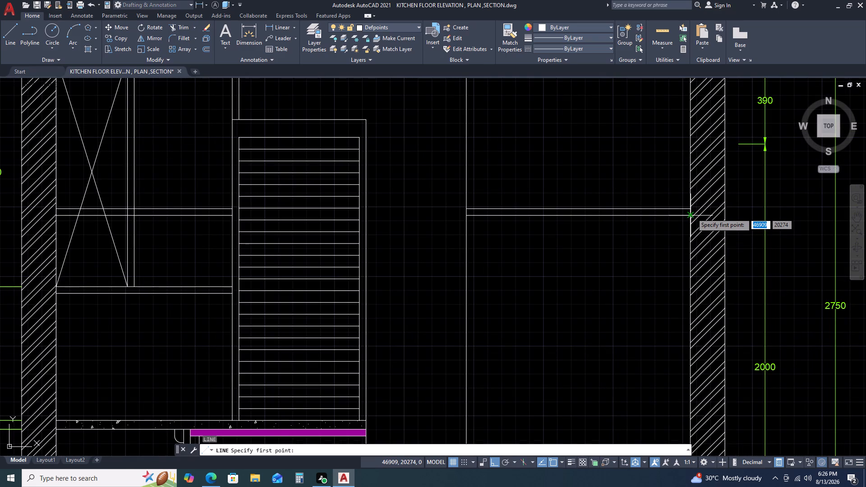
pyautogui.click(692, 213)
pyautogui.scroll(-3, 687, 266)
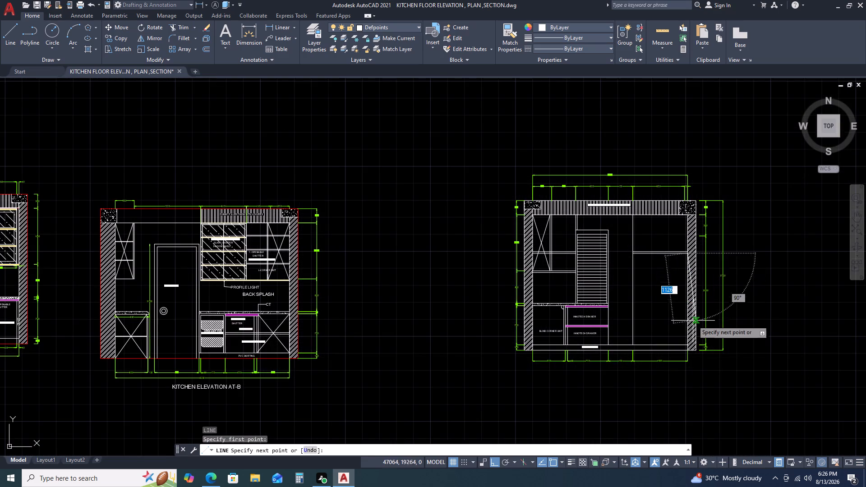
pyautogui.scroll(5, 692, 341)
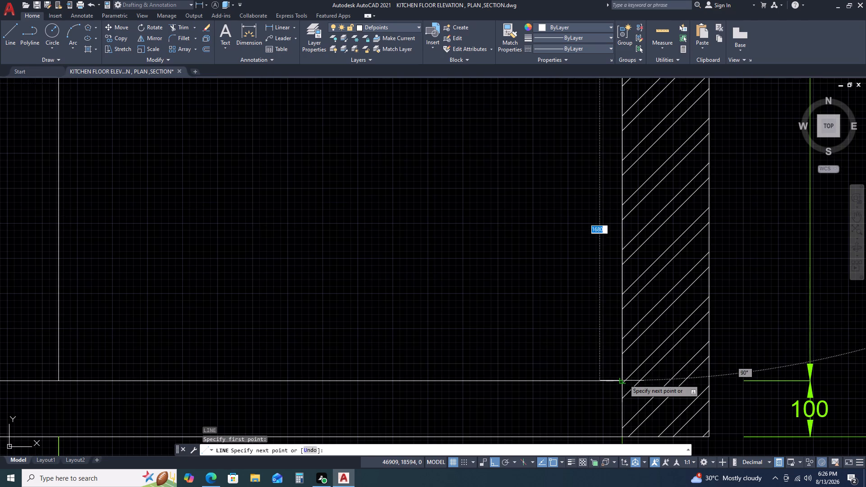
pyautogui.click(622, 379)
pyautogui.press('Escape')
# Move the lower 1005-long shelf line up 30 by its midpoint onto the upper shelf line.
pyautogui.scroll(-4, 610, 298)
pyautogui.scroll(2, 578, 151)
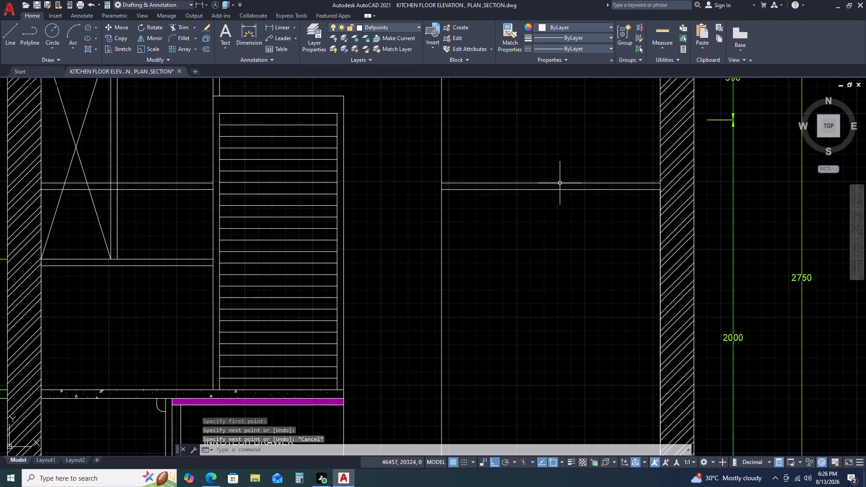
pyautogui.click(557, 191)
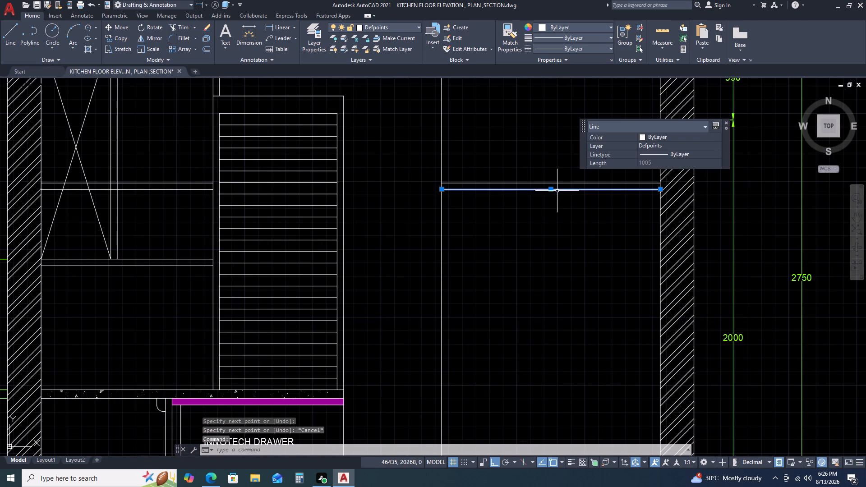
pyautogui.click(553, 189)
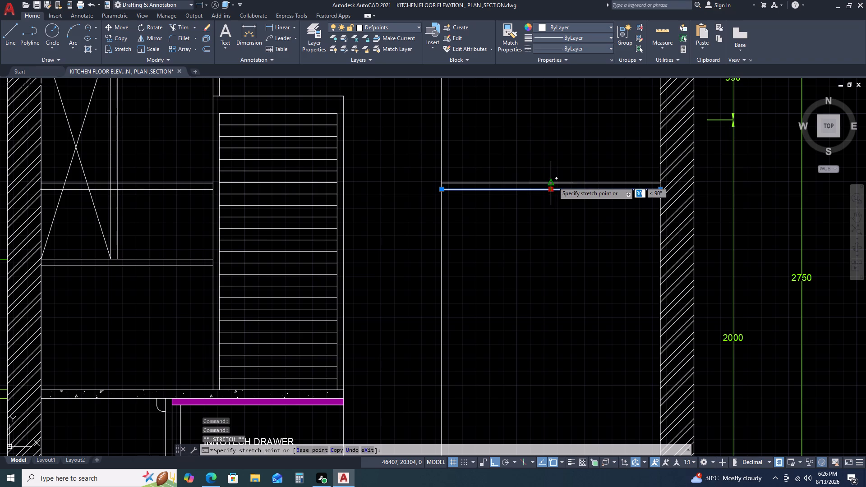
pyautogui.click(553, 182)
pyautogui.press('Escape')
pyautogui.press('Escape')
# Trim the skirting's top line out of the 1005-wide bay beside the hatched wall.
pyautogui.scroll(-2, 534, 195)
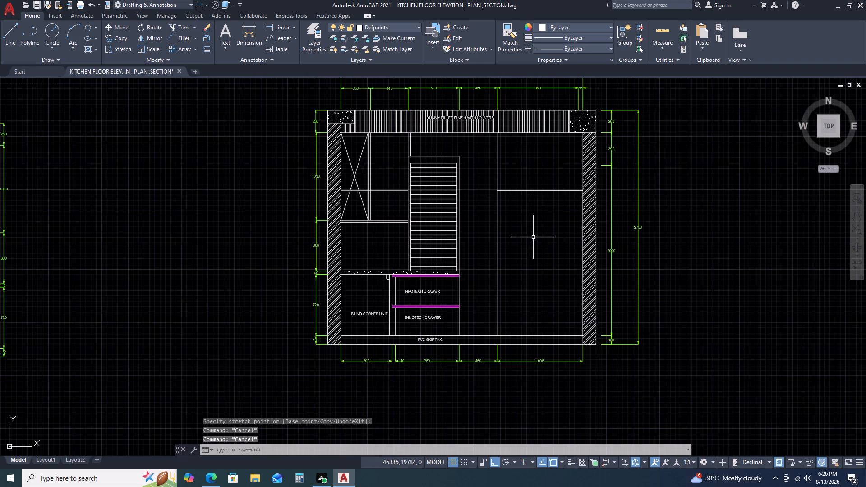
pyautogui.scroll(-1, 512, 291)
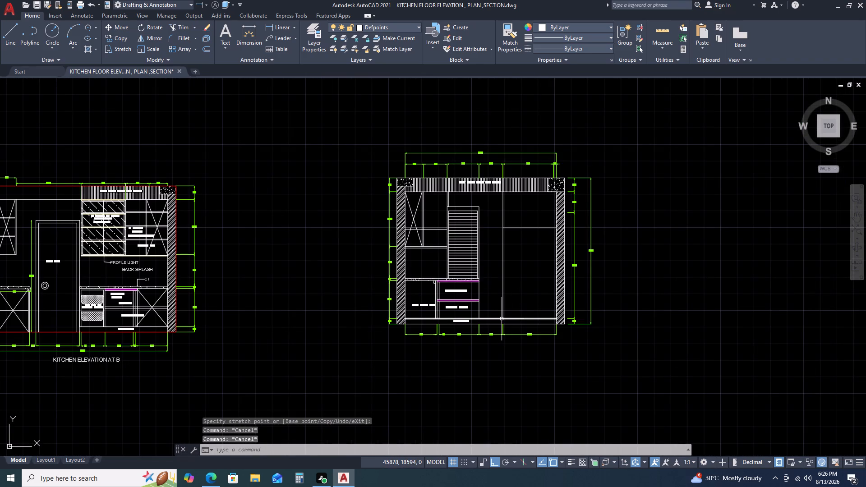
pyautogui.scroll(2, 504, 316)
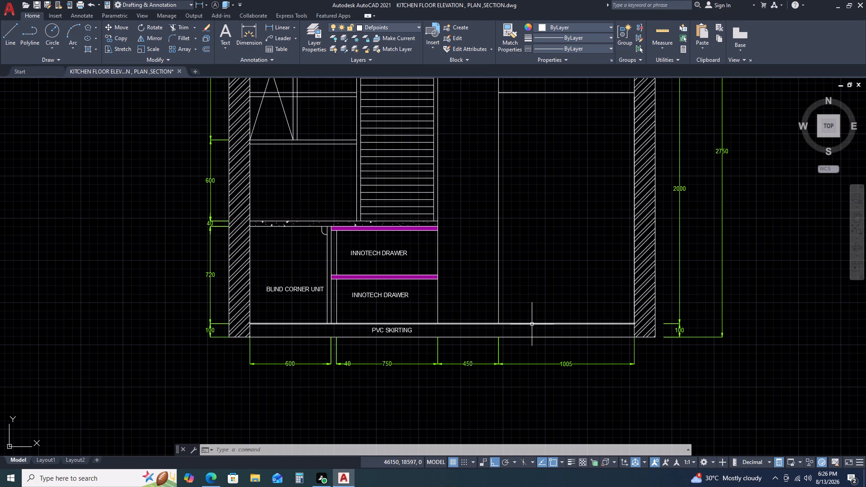
pyautogui.press('t')
pyautogui.press('r')
pyautogui.press('space')
pyautogui.click(534, 322)
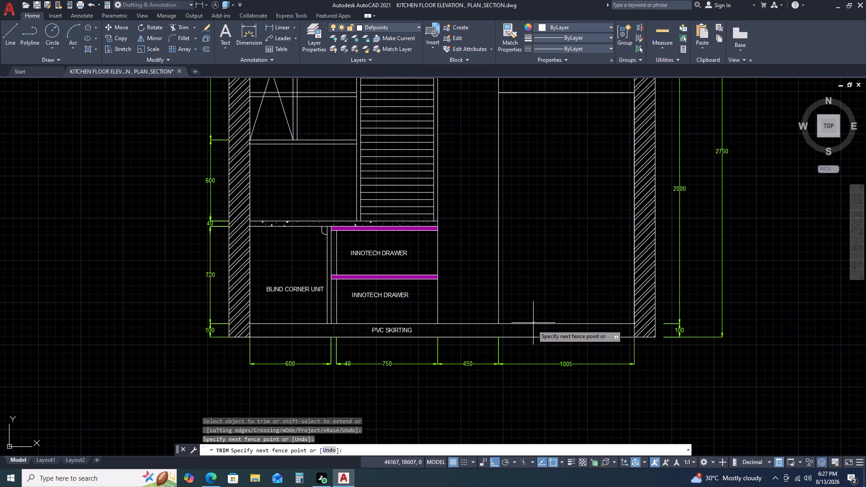
pyautogui.click(530, 327)
pyautogui.press('Escape')
# Extend the full-height vertical line at the 450/1005 boundary down through the skirting to the floor line.
pyautogui.press('e')
pyautogui.write('X')
pyautogui.press('space')
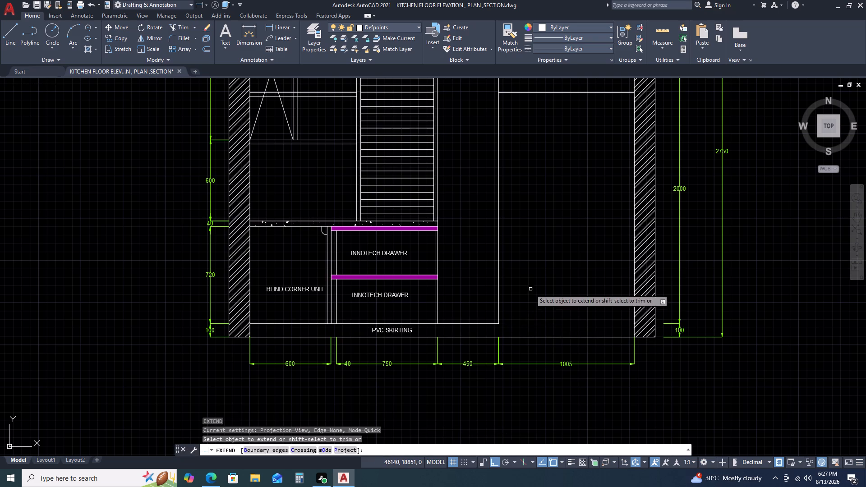
pyautogui.click(530, 289)
pyautogui.click(487, 297)
pyautogui.press('Escape')
# Offset the full-height vertical line at the 450/1005 boundary by 30 into the 1005-wide bay.
pyautogui.scroll(-2, 531, 304)
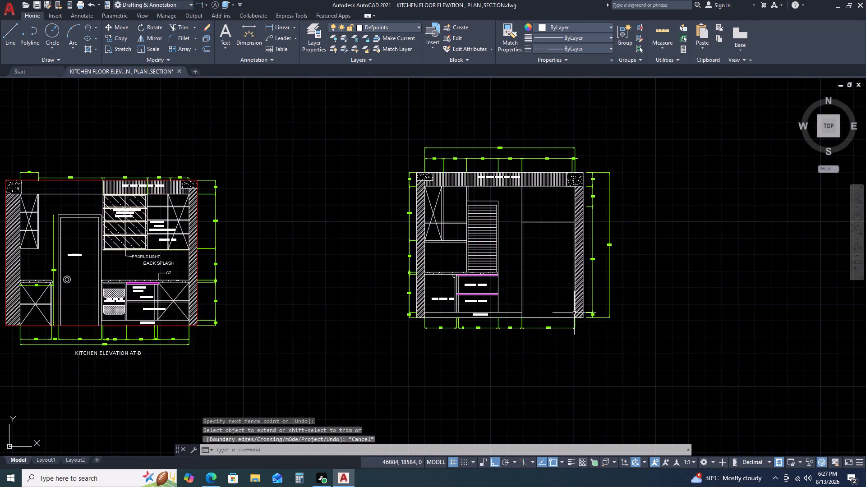
pyautogui.scroll(2, 583, 307)
pyautogui.scroll(-2, 550, 283)
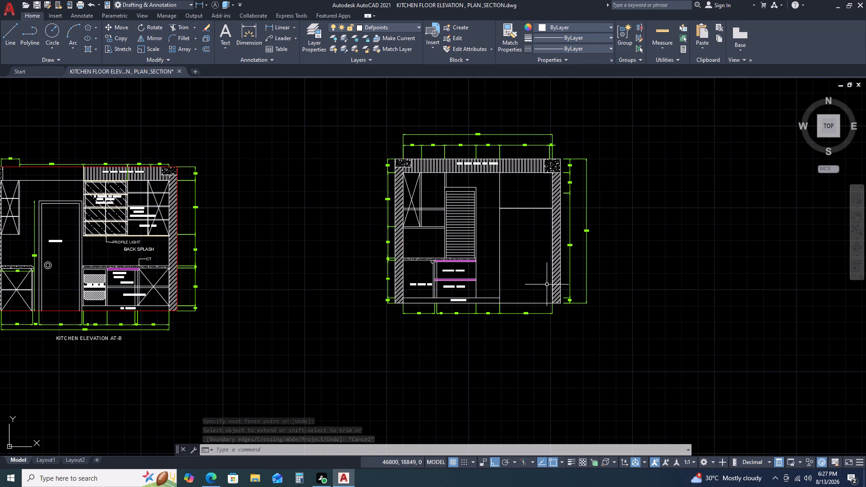
pyautogui.click(499, 232)
pyautogui.press('Escape')
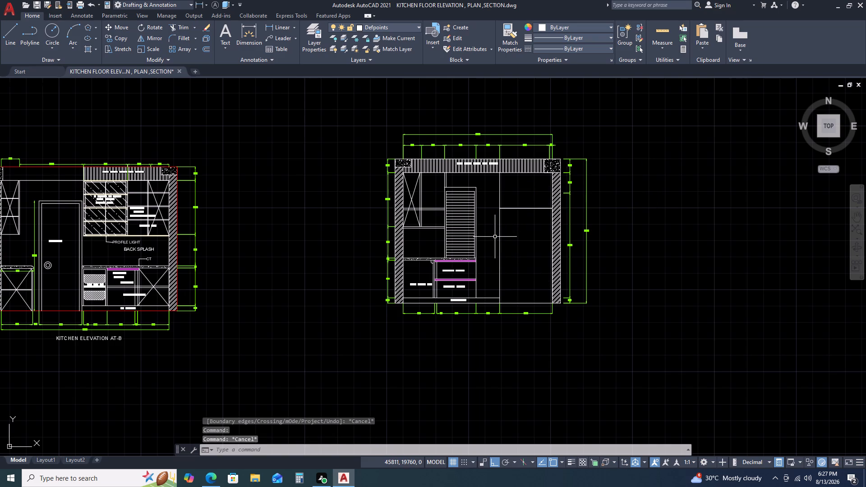
pyautogui.click(500, 232)
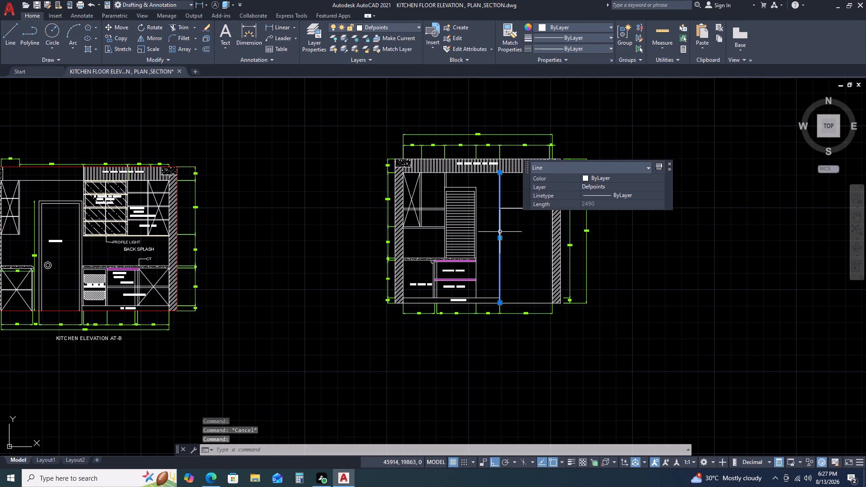
pyautogui.press('o')
pyautogui.press('space')
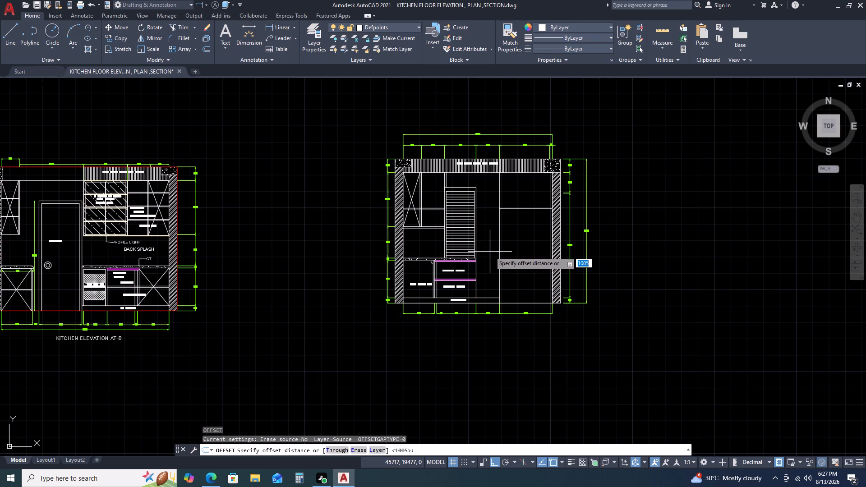
pyautogui.press('3')
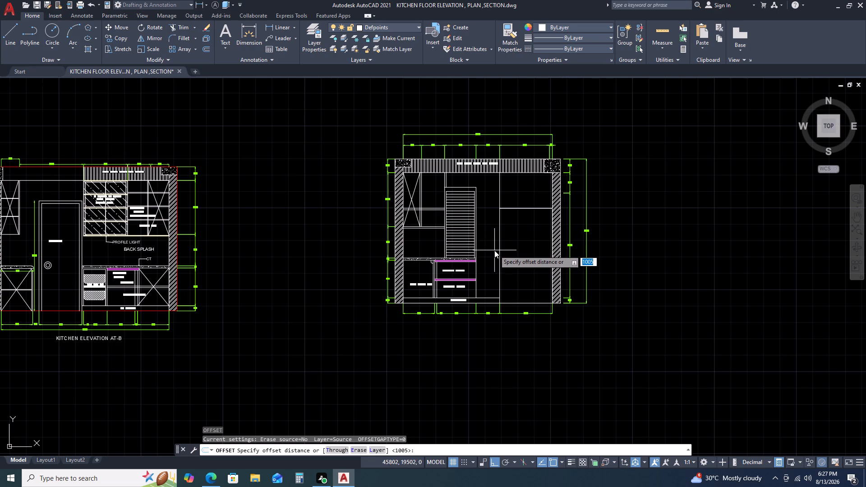
pyautogui.write('0')
pyautogui.press('space')
pyautogui.click(529, 257)
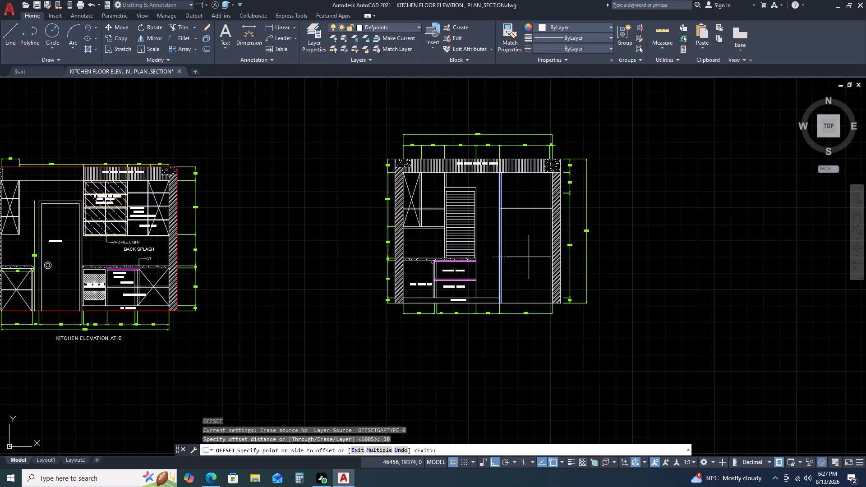
pyautogui.press('Escape')
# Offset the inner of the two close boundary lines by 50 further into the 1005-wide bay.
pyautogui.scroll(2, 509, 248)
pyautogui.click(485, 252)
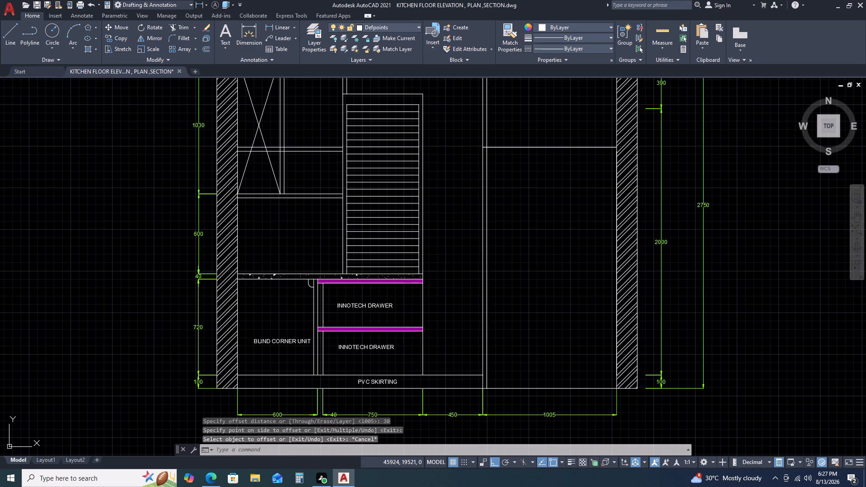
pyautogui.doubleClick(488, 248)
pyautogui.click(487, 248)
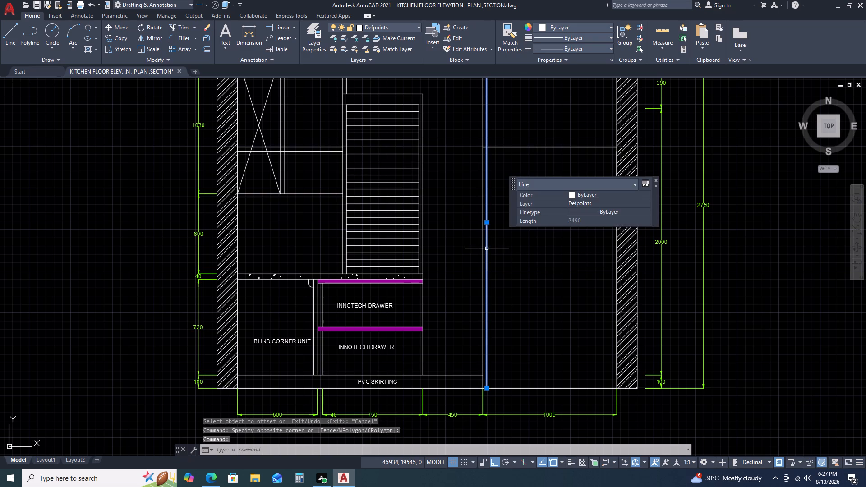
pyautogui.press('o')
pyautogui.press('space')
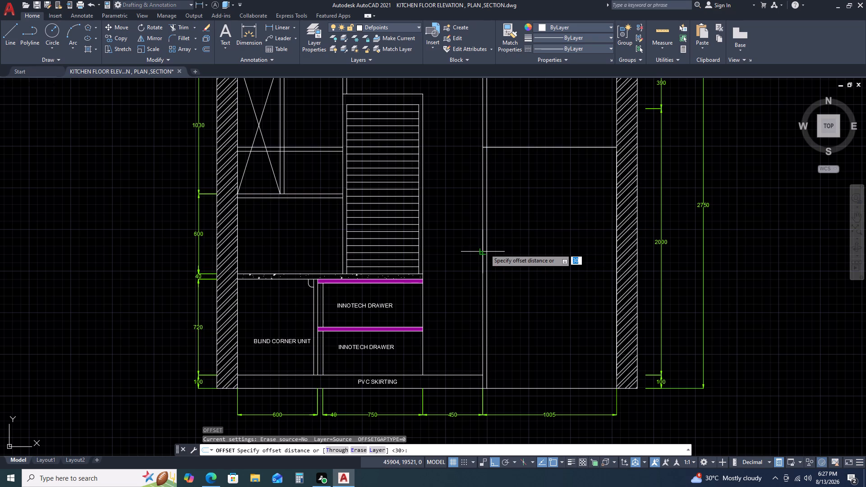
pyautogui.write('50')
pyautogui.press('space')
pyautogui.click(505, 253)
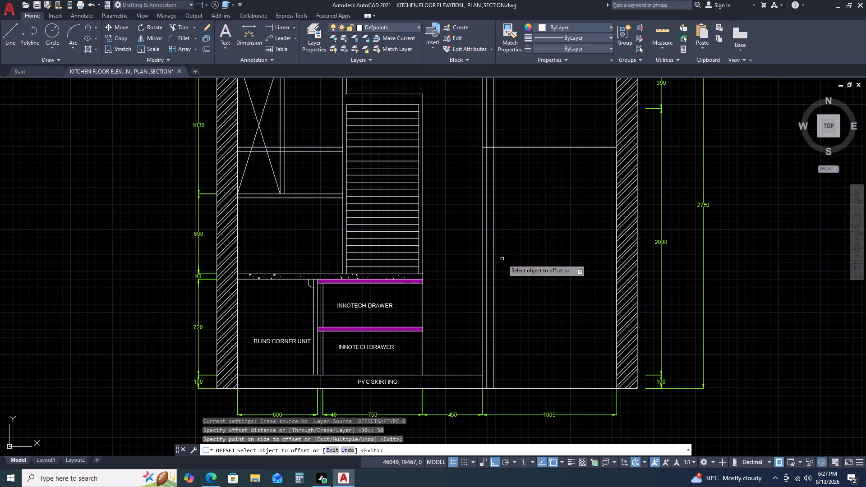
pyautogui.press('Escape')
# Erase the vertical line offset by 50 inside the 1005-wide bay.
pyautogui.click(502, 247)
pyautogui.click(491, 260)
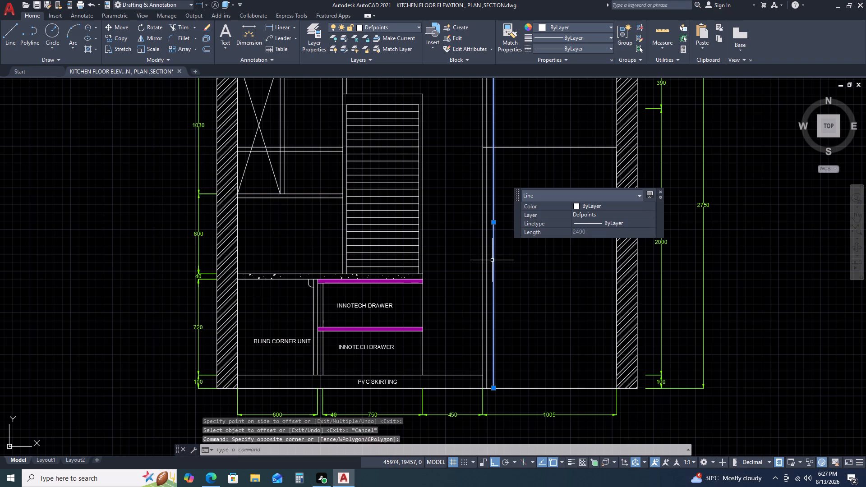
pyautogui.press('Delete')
# Offset the inner boundary line by 55 into the 1005-wide bay.
pyautogui.click(485, 227)
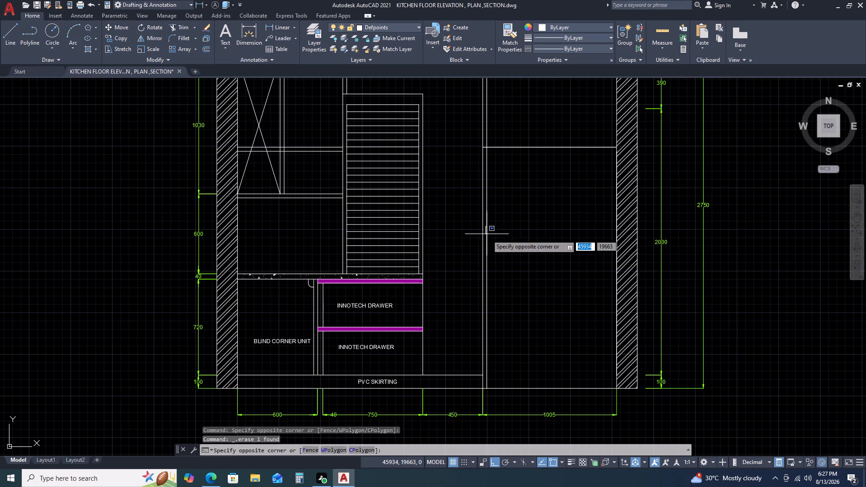
pyautogui.click(487, 235)
pyautogui.click(486, 227)
pyautogui.write('O')
pyautogui.press('space')
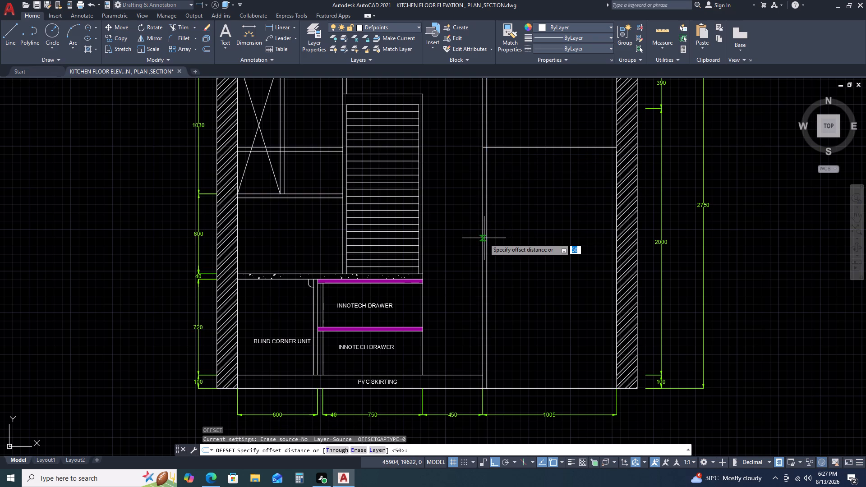
pyautogui.write('55')
pyautogui.press('space')
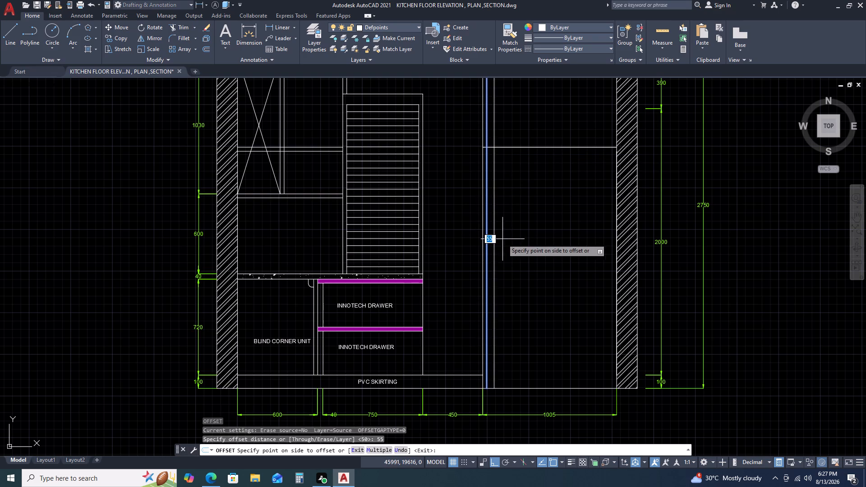
pyautogui.click(506, 238)
pyautogui.press('Escape')
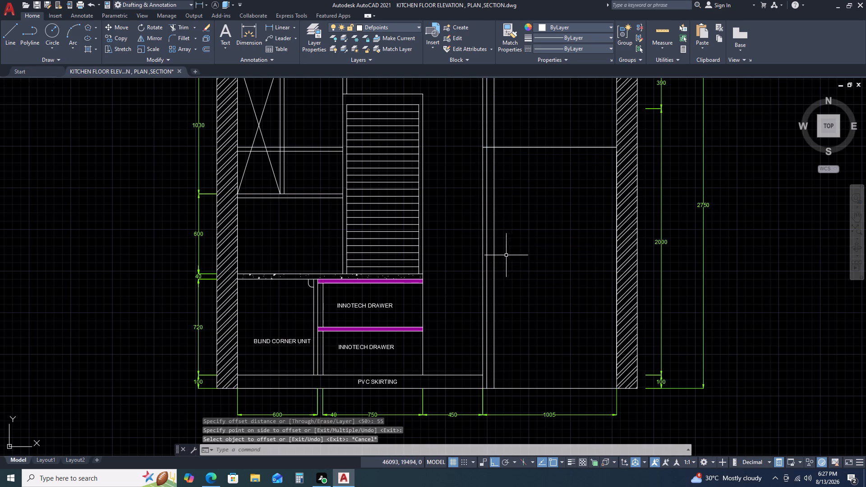
# Trim the 30 and 55 offset lines above the horizontal shelf line of the 1005-wide bay.
pyautogui.write('TR')
pyautogui.press('space')
pyautogui.scroll(2, 497, 124)
pyautogui.click(499, 121)
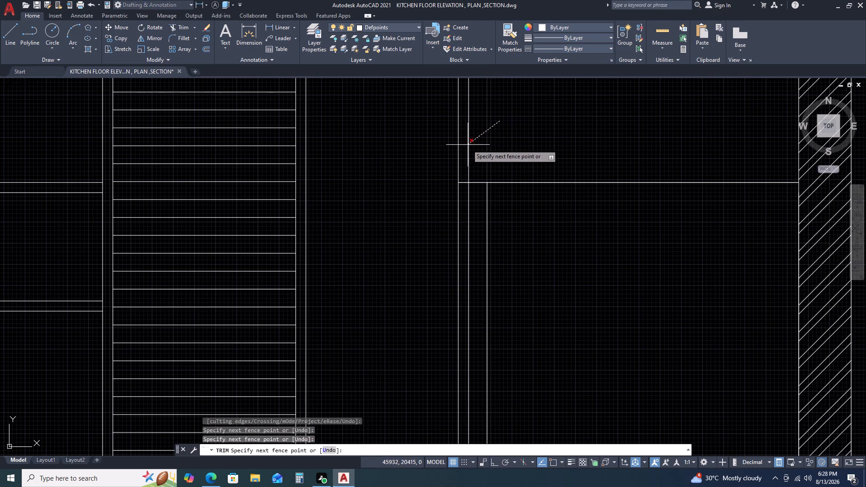
pyautogui.click(465, 147)
pyautogui.press('Escape')
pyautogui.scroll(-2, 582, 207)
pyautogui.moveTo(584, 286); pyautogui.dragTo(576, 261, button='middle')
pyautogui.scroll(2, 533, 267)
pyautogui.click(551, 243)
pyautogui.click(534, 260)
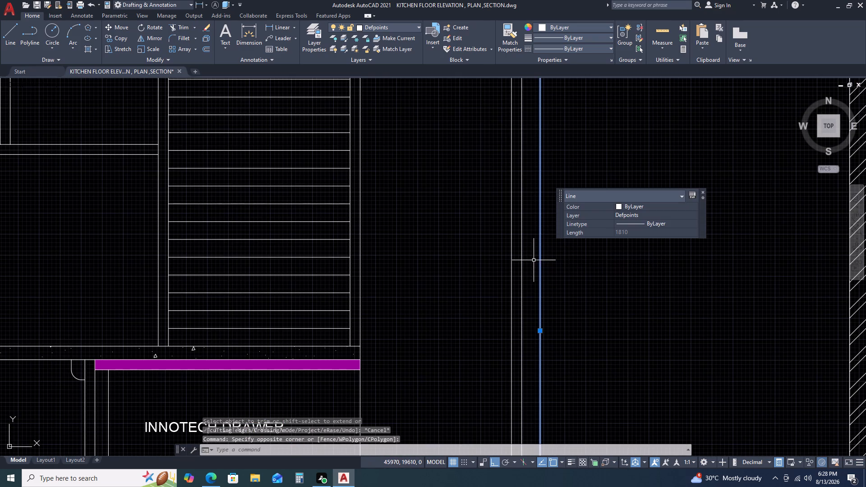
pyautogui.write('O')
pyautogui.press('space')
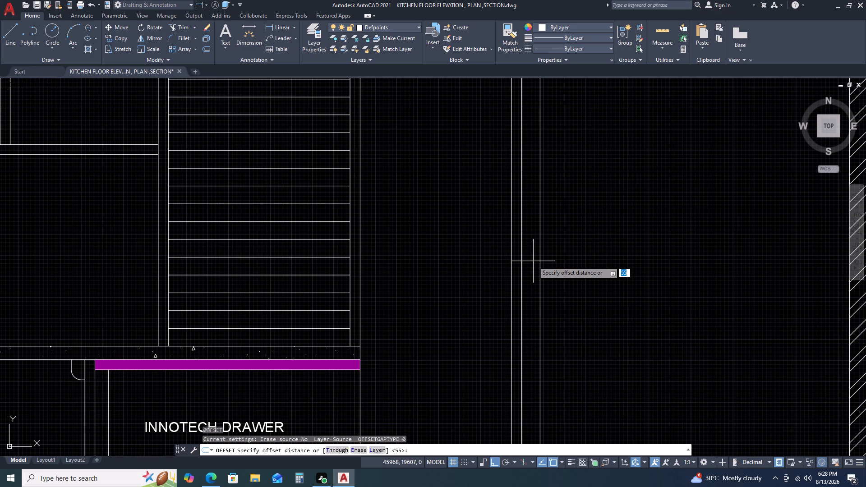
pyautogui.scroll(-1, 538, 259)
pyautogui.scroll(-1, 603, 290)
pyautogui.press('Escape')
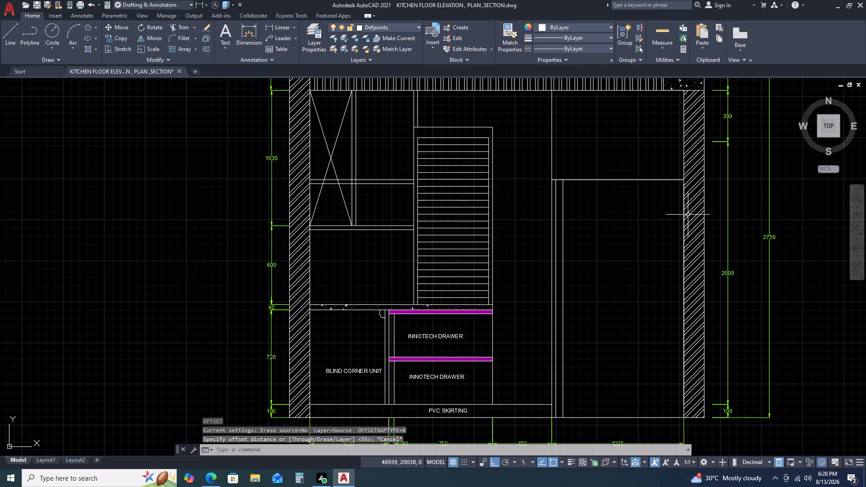
# Offset the 1680-long vertical line on the hatched wall's inner face by 55 into the 1005-wide bay.
pyautogui.click(683, 223)
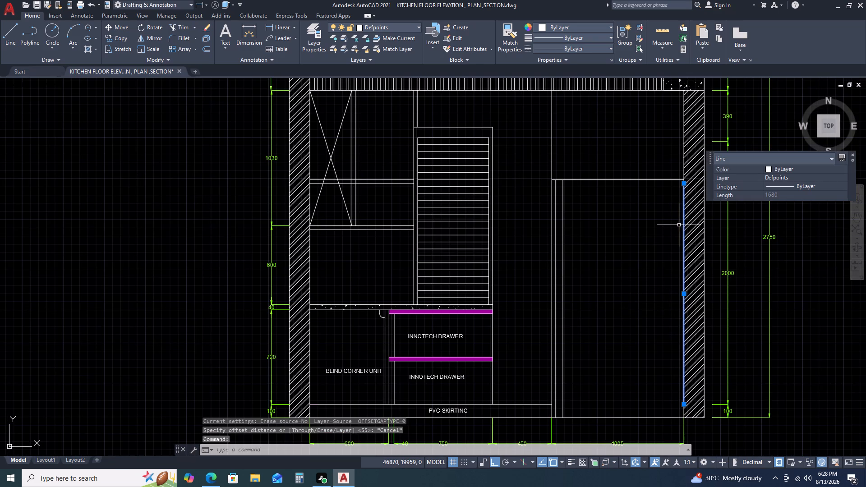
pyautogui.write('O')
pyautogui.press('space')
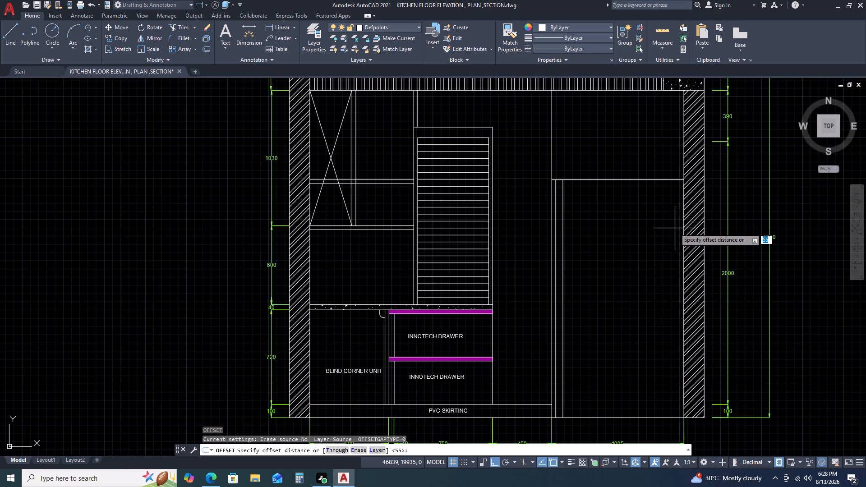
pyautogui.write('55')
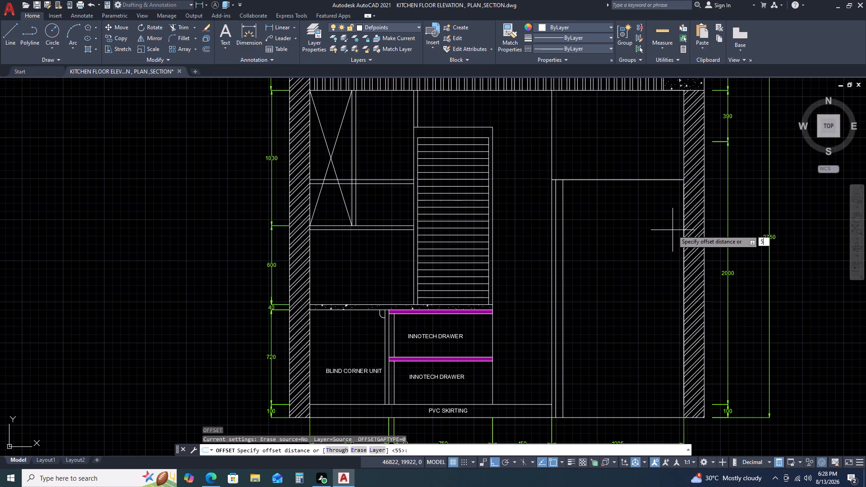
pyautogui.press('space')
pyautogui.click(659, 235)
pyautogui.press('F1')
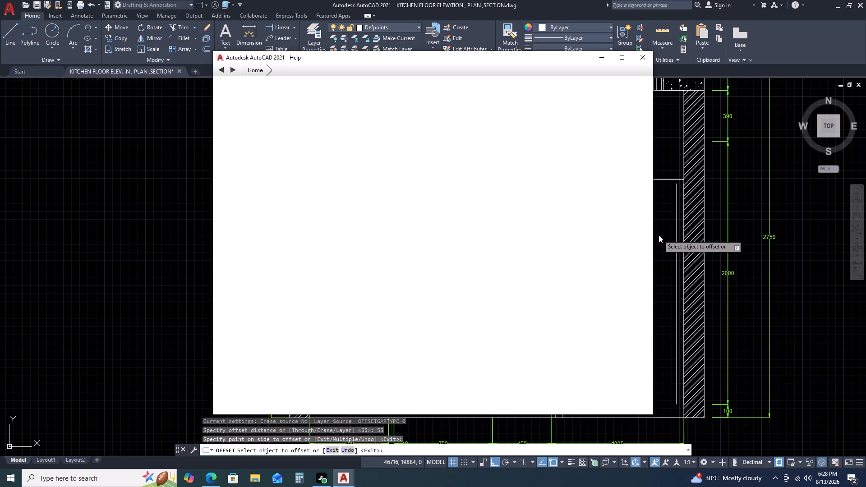
pyautogui.click(641, 53)
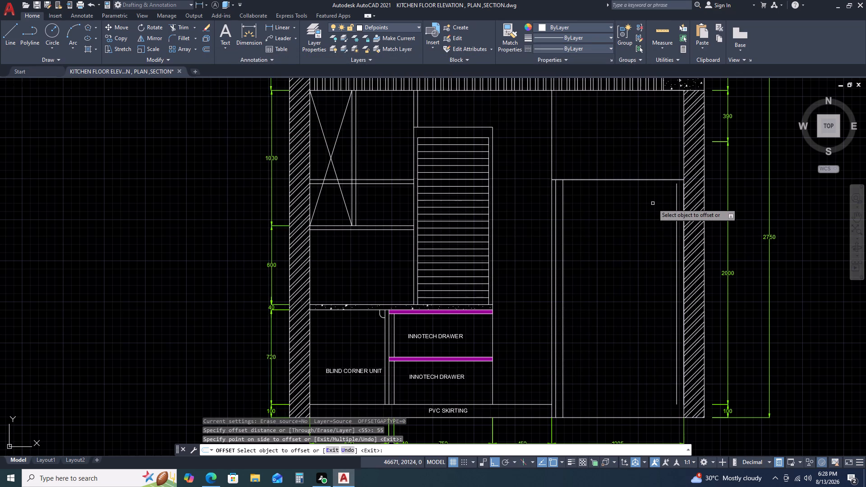
pyautogui.press('Escape')
pyautogui.press('Escape')
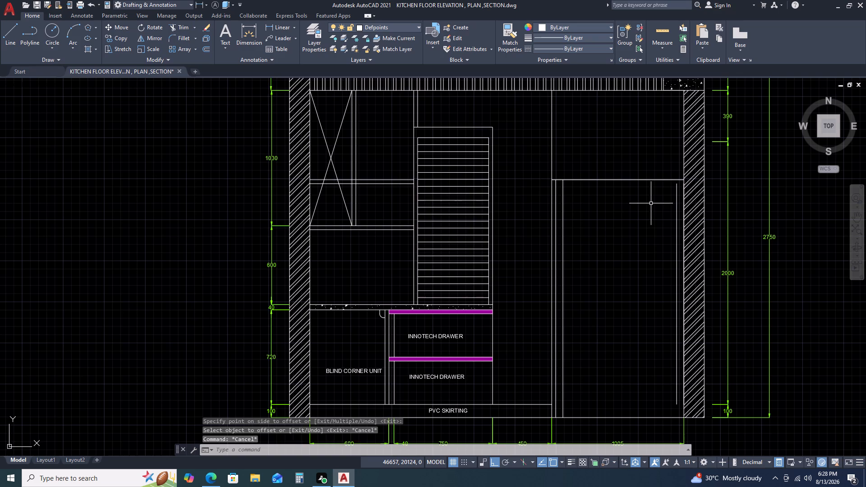
# Save the drawing.
pyautogui.hotkey('ctrl', 's')
pyautogui.hotkey('ctrl', 's')
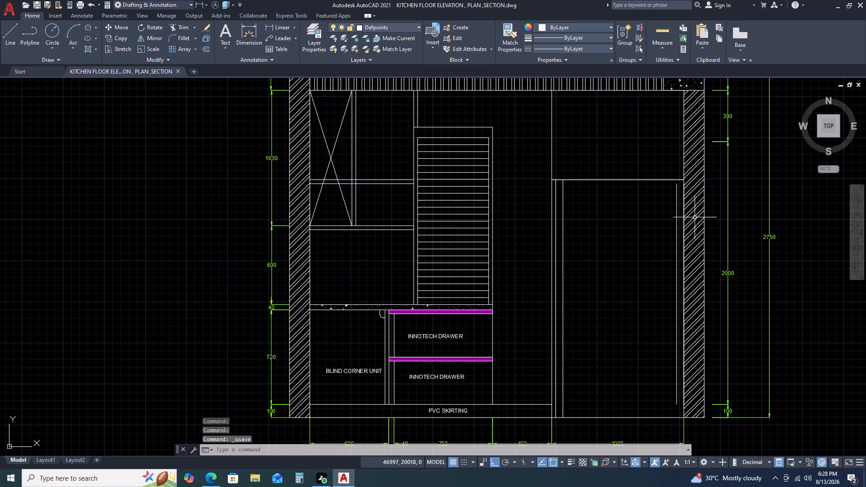
# Erase the 1680-long vertical line on the hatched wall's inner face.
pyautogui.click(683, 210)
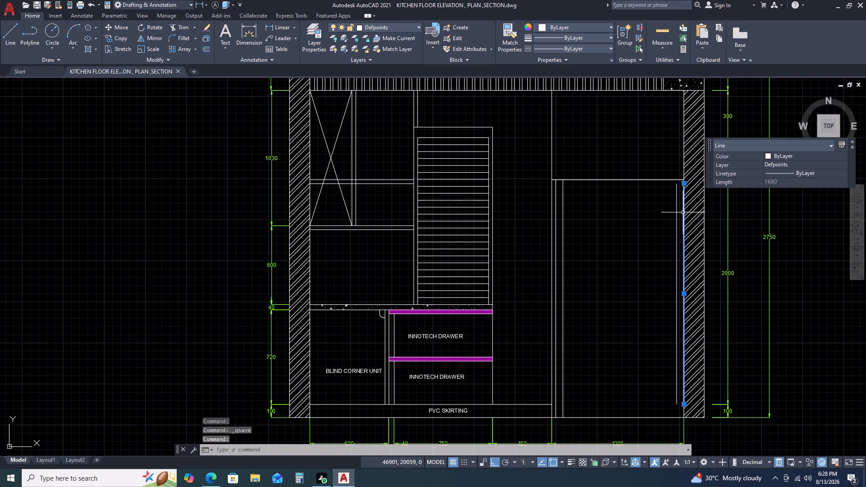
pyautogui.press('Delete')
# Extend the 55-offset vertical line beside the hatched wall up to the bay's horizontal shelf line.
pyautogui.write('EX')
pyautogui.press('space')
pyautogui.click(675, 233)
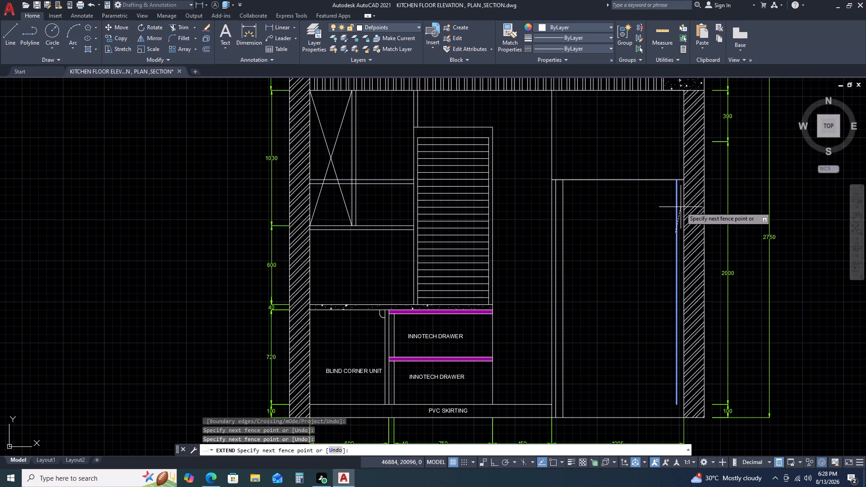
# Extend the vertical line beside the right-hand hatched wall up to the ceiling and down to the floor.
pyautogui.click(681, 207)
pyautogui.click(678, 253)
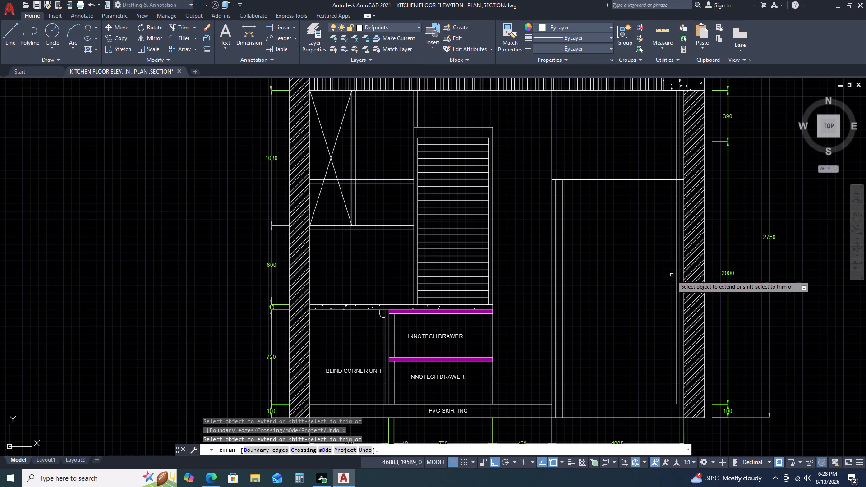
pyautogui.click(677, 291)
pyautogui.press('Escape')
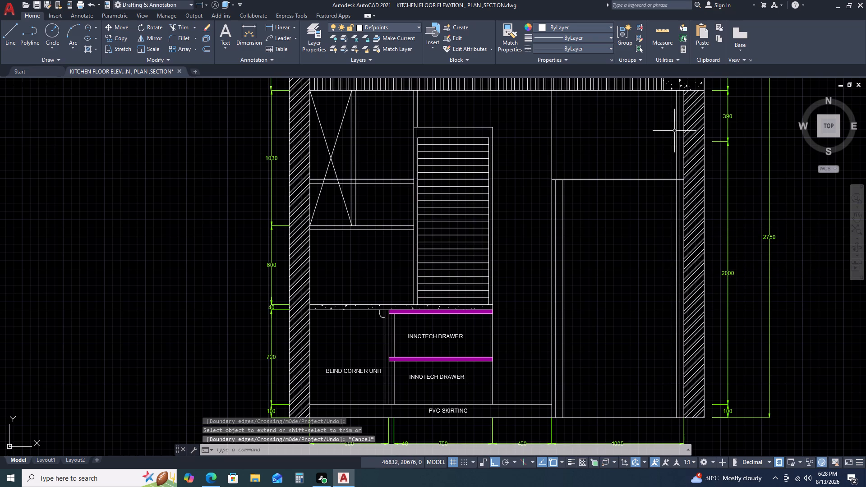
# Trim off the part of that vertical line above the horizontal door head line.
pyautogui.write('TR')
pyautogui.press('space')
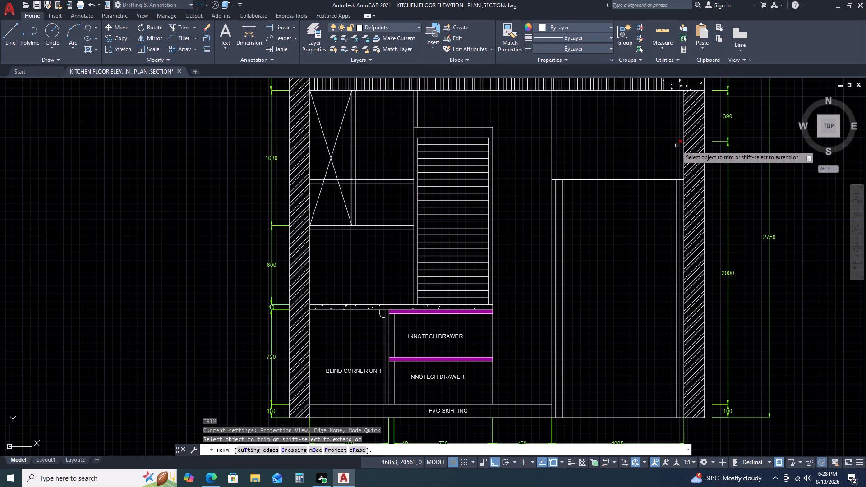
pyautogui.click(677, 146)
pyautogui.press('Escape')
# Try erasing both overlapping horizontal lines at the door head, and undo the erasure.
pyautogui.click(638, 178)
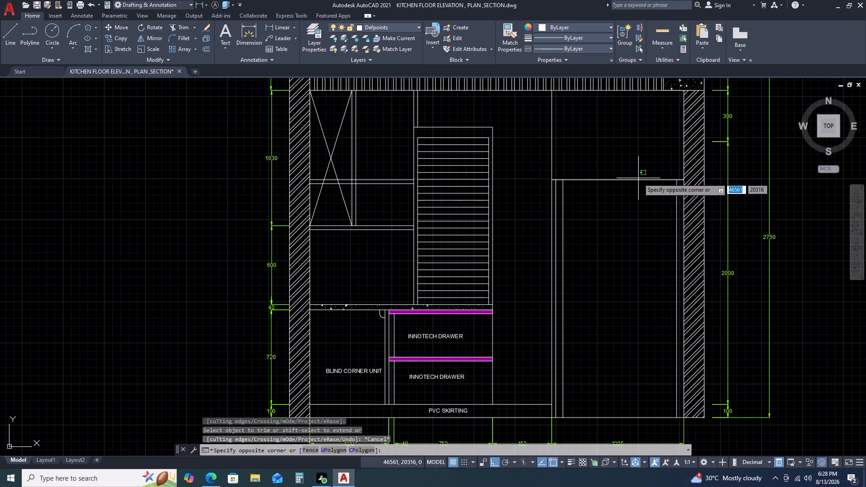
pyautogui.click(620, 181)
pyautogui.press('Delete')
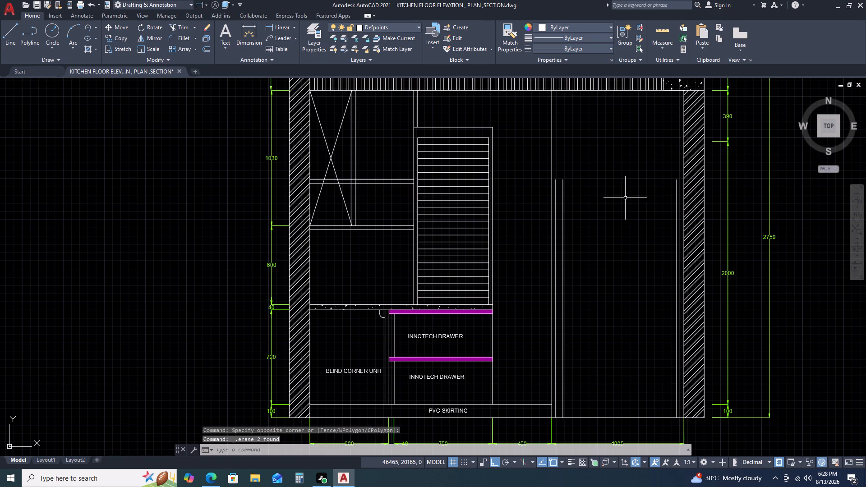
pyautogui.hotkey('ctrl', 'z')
# Erase only one of the overlapping horizontal lines at the door head.
pyautogui.scroll(3, 603, 178)
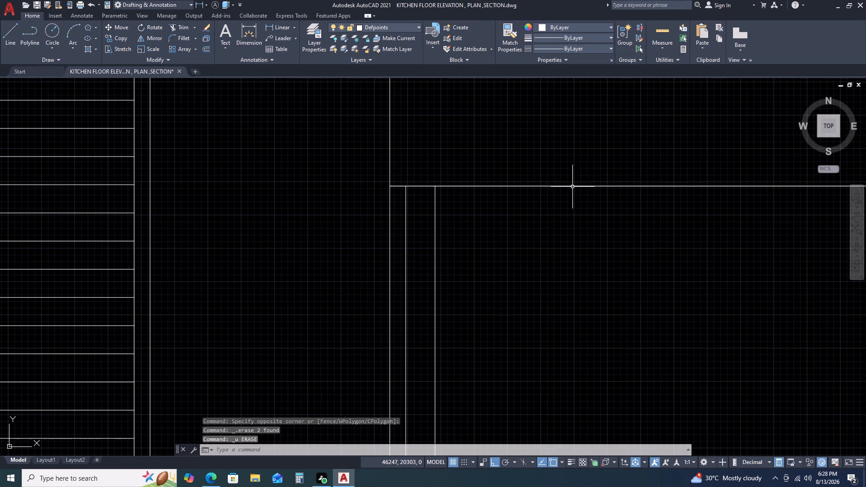
pyautogui.click(562, 185)
pyautogui.press('Delete')
pyautogui.scroll(-1, 530, 191)
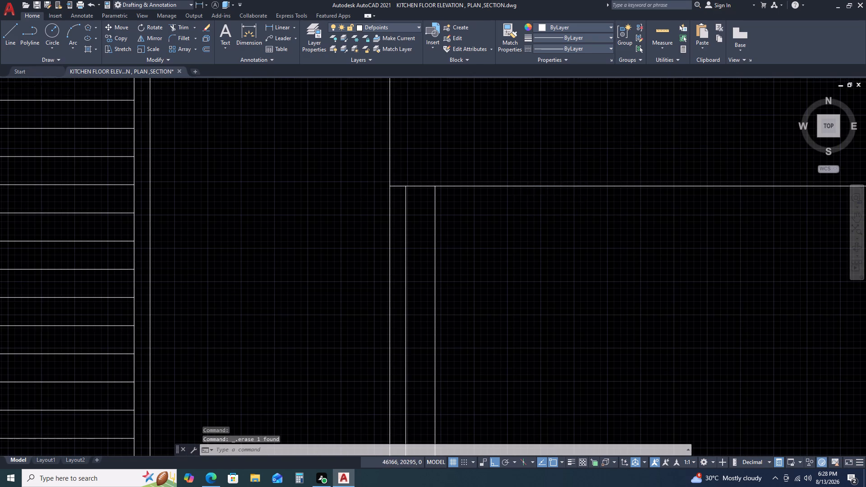
pyautogui.scroll(-2, 530, 191)
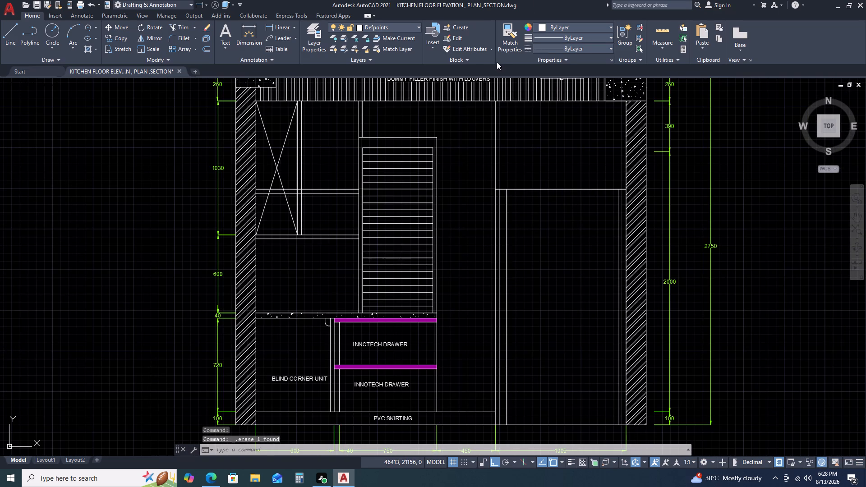
# Trim the short piece of the door head line between the right inner vertical and the hatched wall.
pyautogui.write('TR')
pyautogui.press('space')
pyautogui.scroll(3, 616, 192)
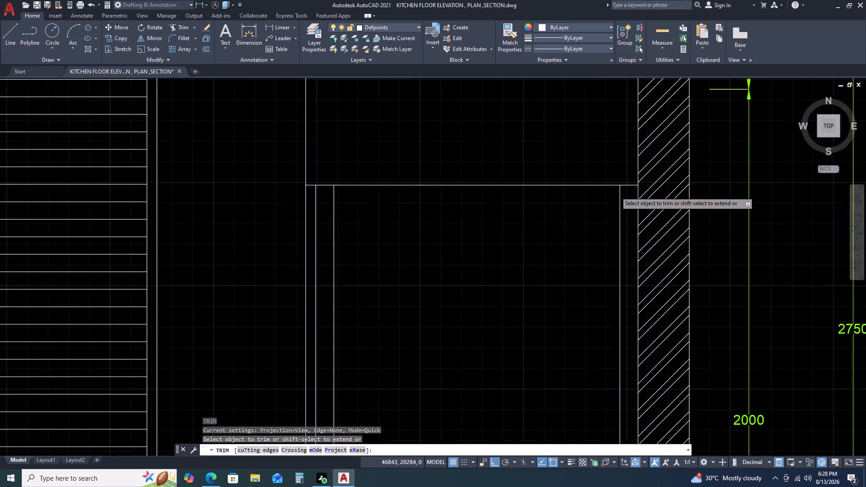
pyautogui.click(628, 187)
pyautogui.click(628, 167)
pyautogui.scroll(-3, 543, 154)
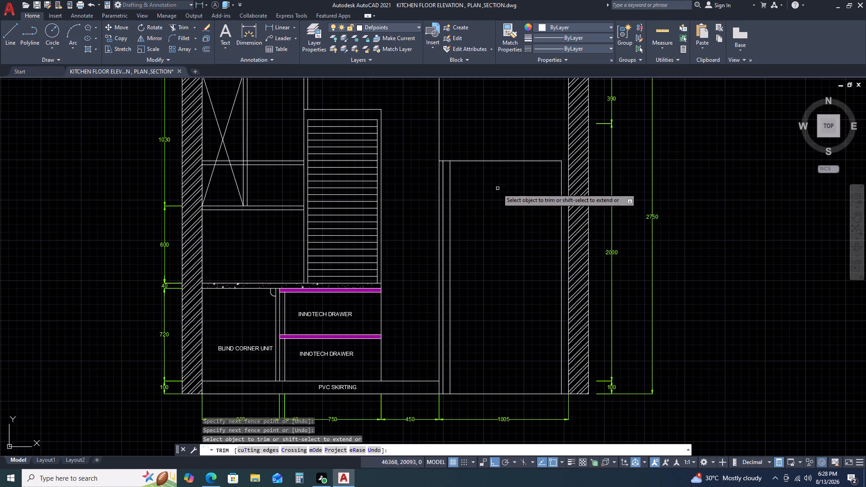
pyautogui.press('Escape')
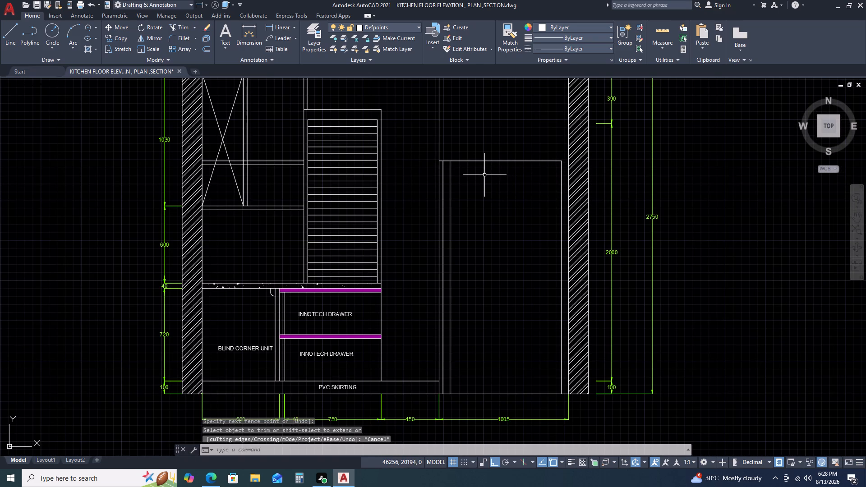
# Draw a vertical line about 1810 long from the door head's midpoint down to the floor line.
pyautogui.moveTo(465, 223); pyautogui.dragTo(509, 168, button='middle')
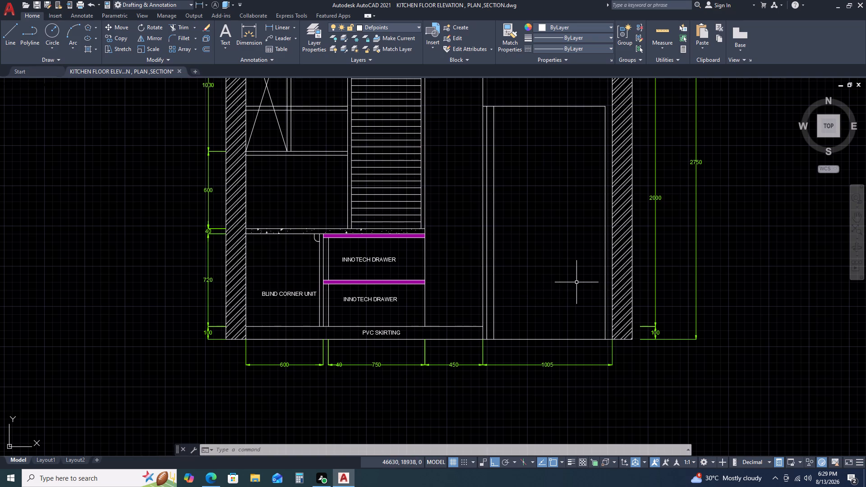
pyautogui.write('L')
pyautogui.press('space')
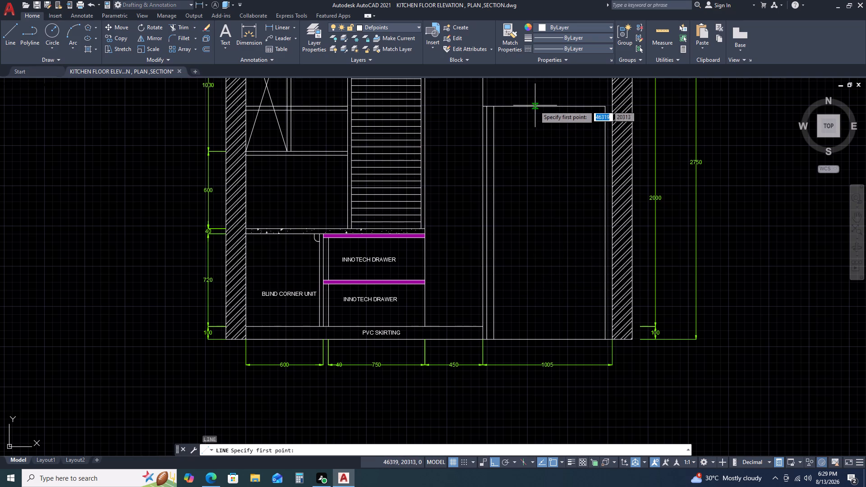
pyautogui.click(545, 106)
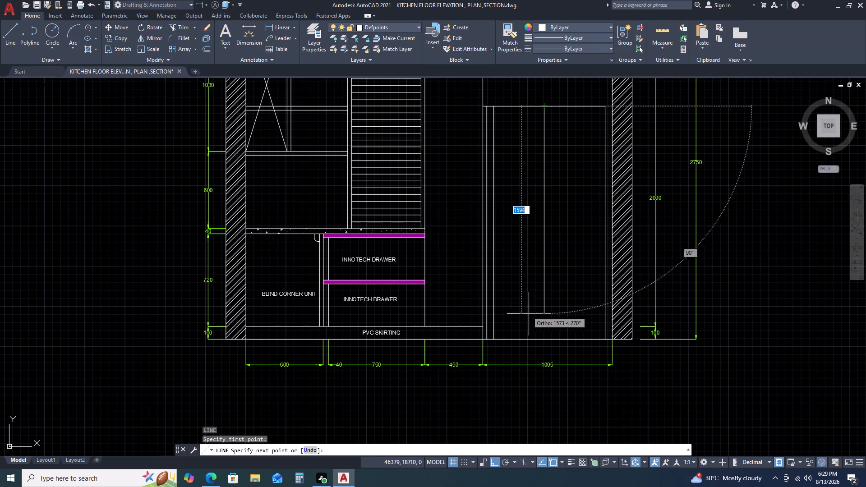
pyautogui.click(542, 340)
pyautogui.press('Escape')
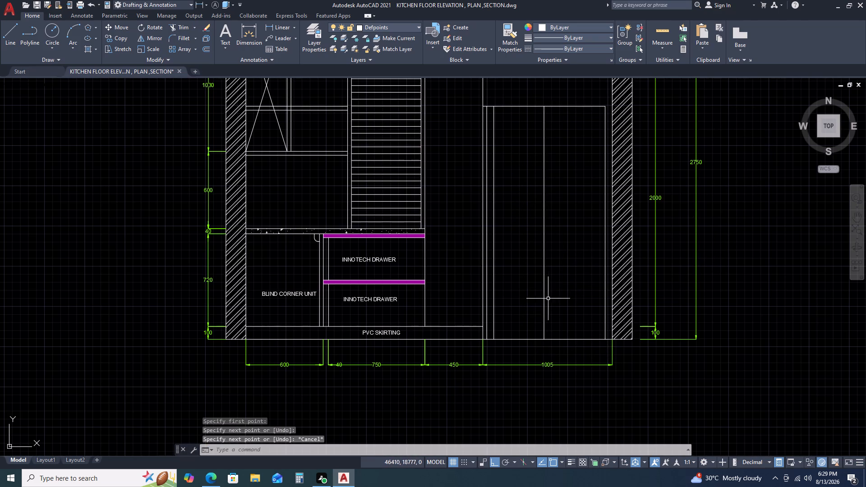
# Offset the central vertical line 55 to the left, and offset the resulting line another 55 to the left.
pyautogui.click(560, 254)
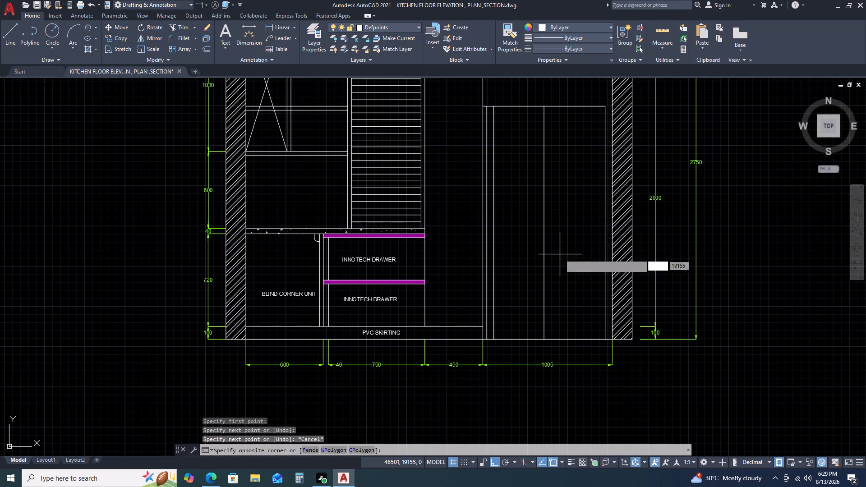
pyautogui.click(536, 265)
pyautogui.write('O')
pyautogui.press('space')
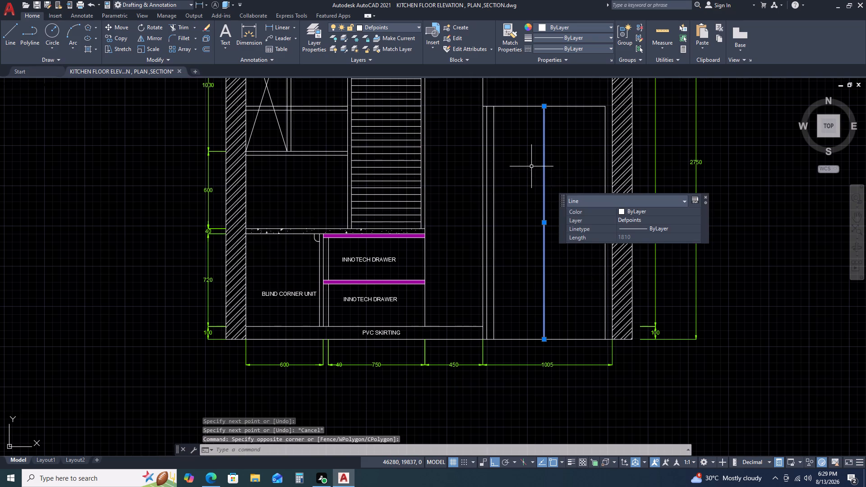
pyautogui.write('55')
pyautogui.press('space')
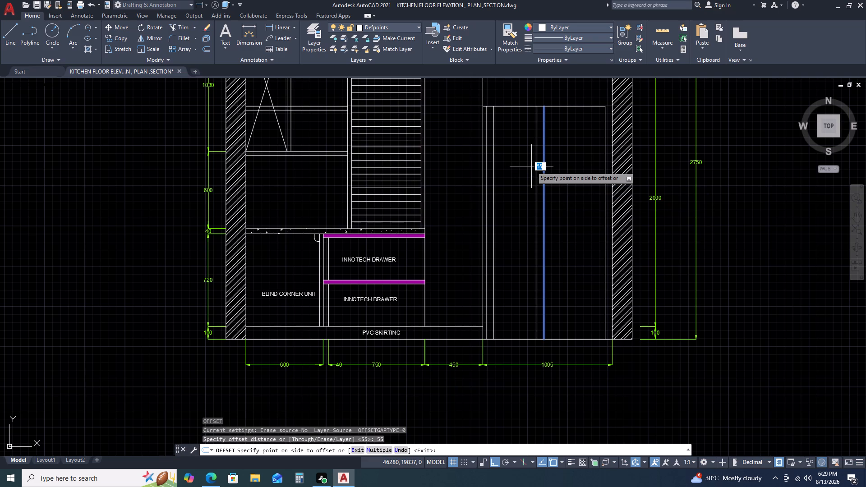
pyautogui.click(524, 171)
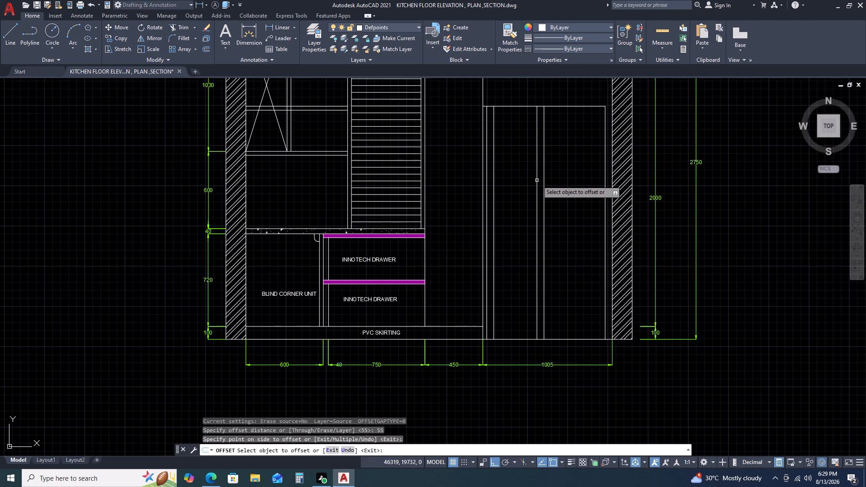
pyautogui.doubleClick(537, 180)
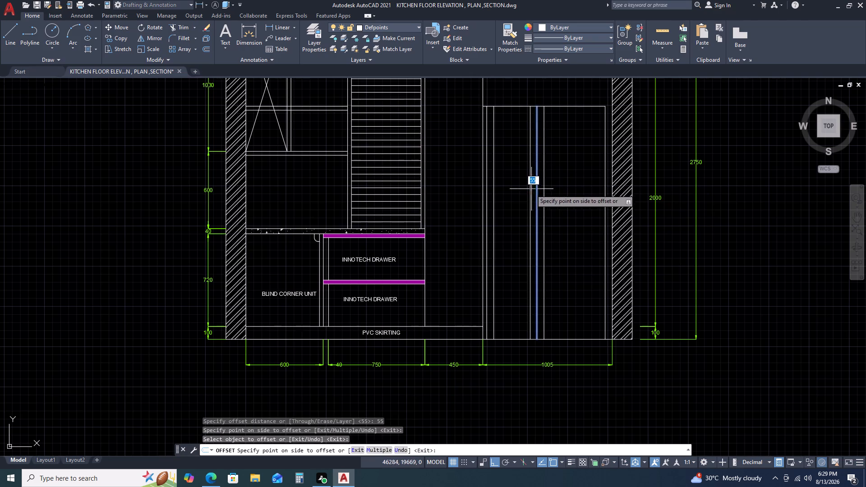
pyautogui.click(530, 190)
pyautogui.press('Escape')
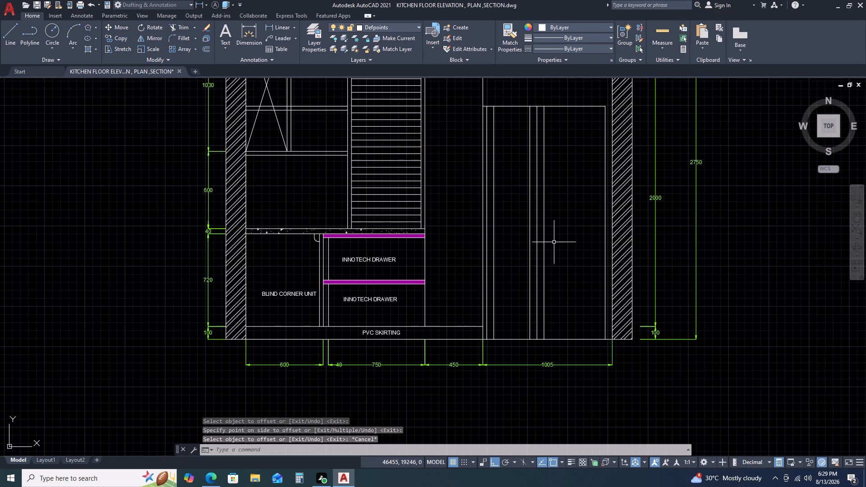
# Draw a rectangle spanning the door's left bay, between the left frame line and the leftmost offset line.
pyautogui.press('r')
pyautogui.press('e')
pyautogui.press('c')
pyautogui.press('space')
pyautogui.click(493, 184)
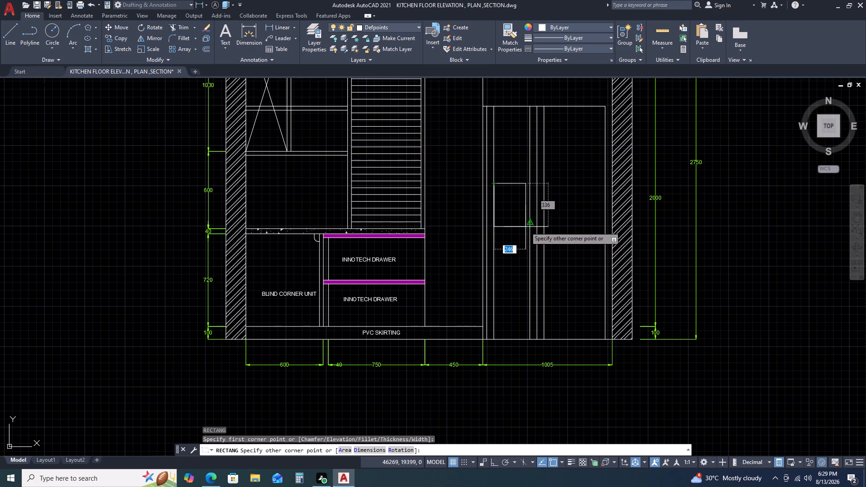
pyautogui.click(525, 227)
pyautogui.press('Escape')
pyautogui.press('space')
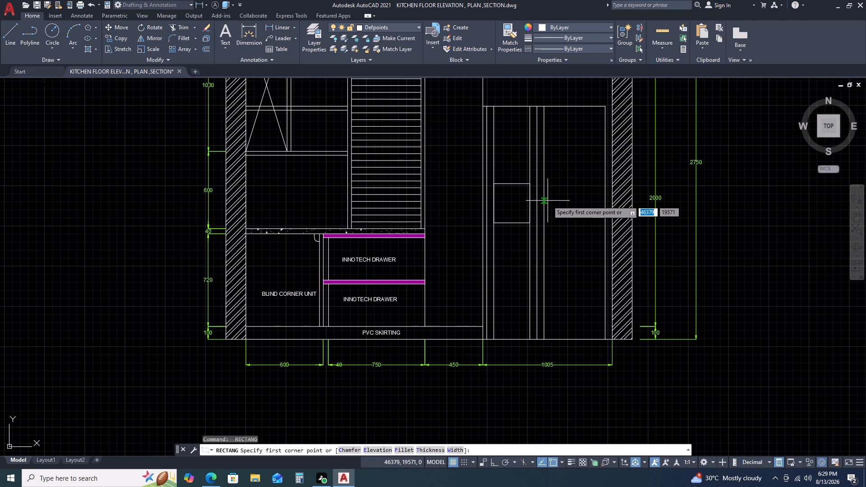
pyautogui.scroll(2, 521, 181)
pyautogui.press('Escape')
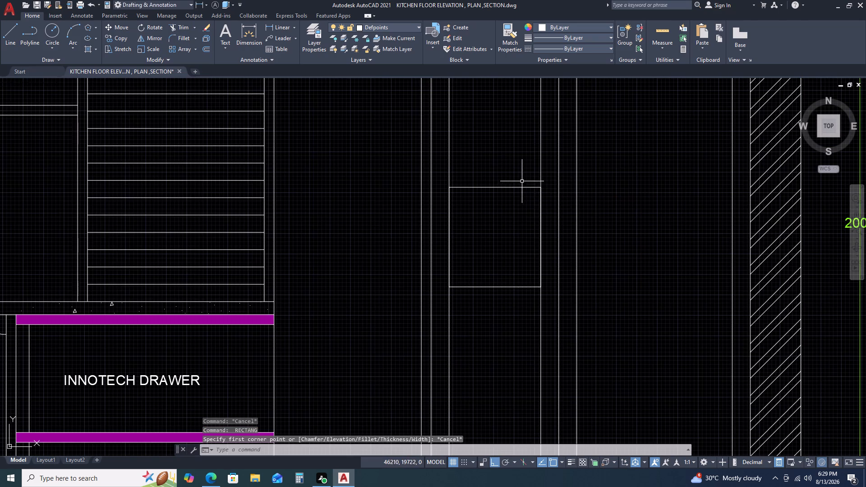
# Draw two horizontal lines continuing the rectangle's top and bottom edges across to the door's right inner vertical line.
pyautogui.press('l')
pyautogui.press('space')
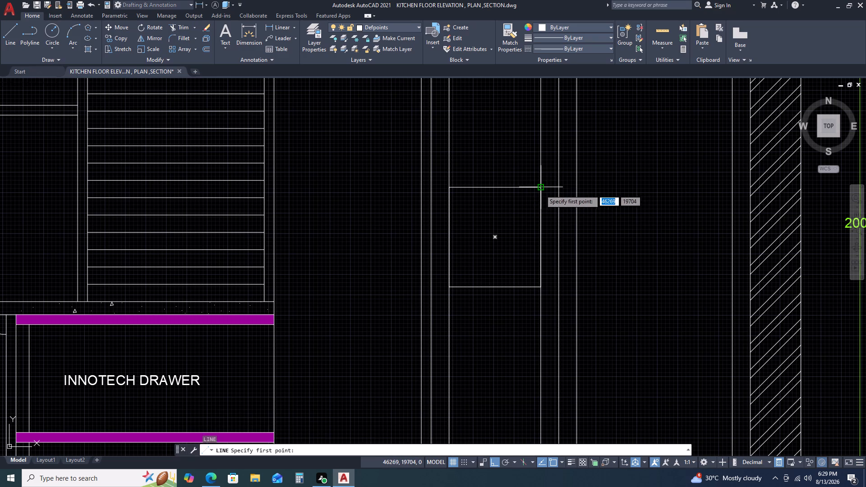
pyautogui.click(530, 187)
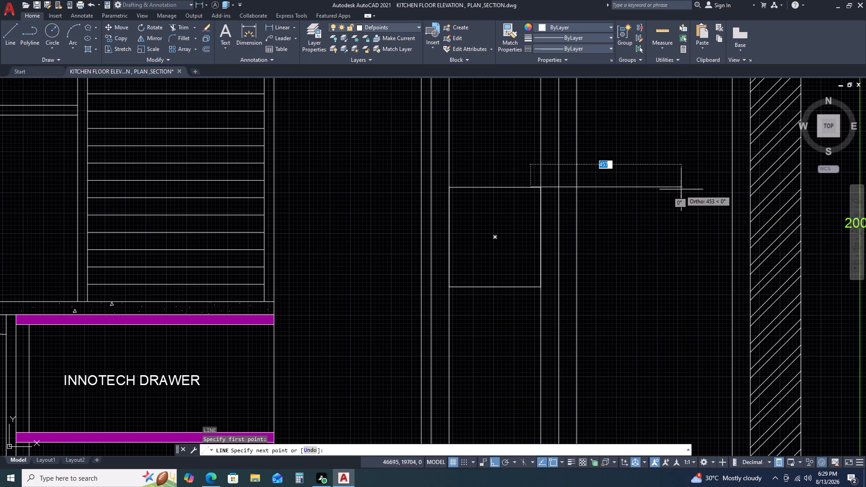
pyautogui.click(730, 188)
pyautogui.press('Escape')
pyautogui.press('space')
pyautogui.moveTo(537, 289); pyautogui.dragTo(542, 286)
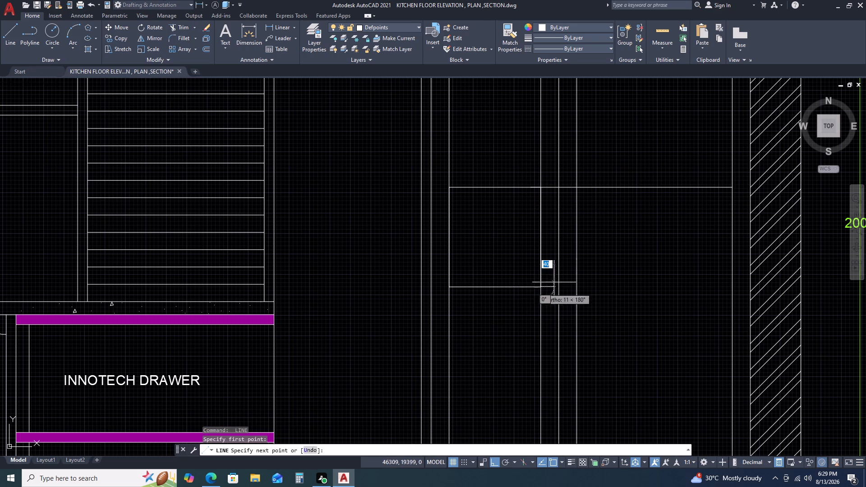
pyautogui.click(734, 288)
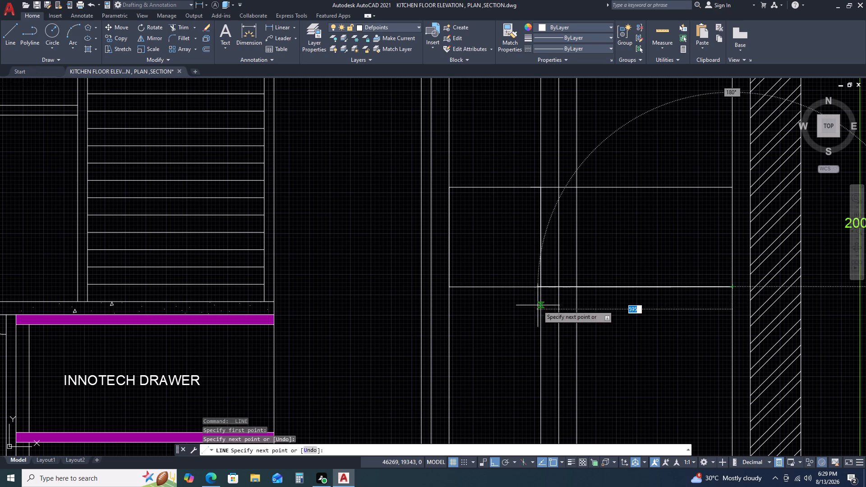
pyautogui.press('Escape')
# Stretch the rectangle's right edge slightly inward, away from the leftmost offset line.
pyautogui.scroll(2, 537, 248)
pyautogui.click(544, 225)
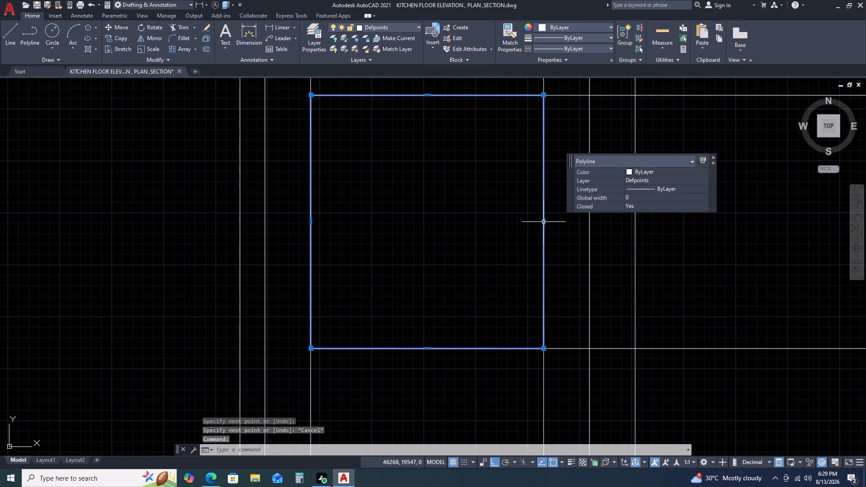
pyautogui.click(543, 221)
pyautogui.click(532, 223)
pyautogui.press('Escape')
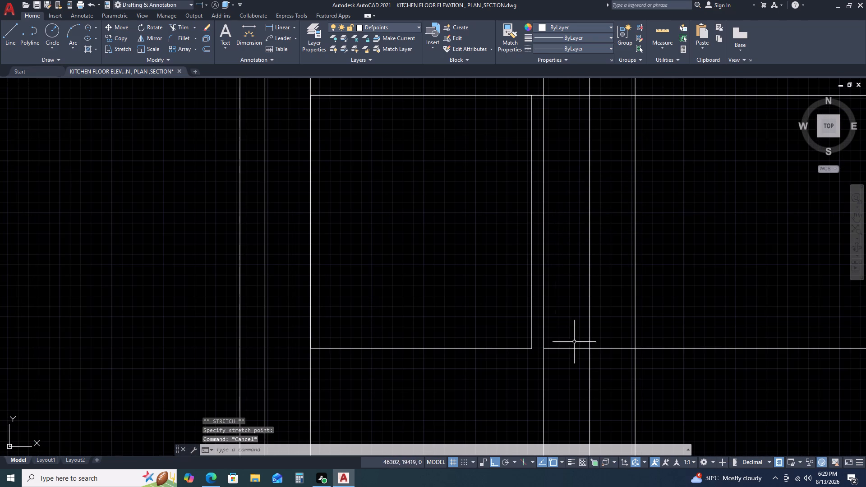
# Trim the horizontal top and bottom line segments crossing the central stiles, leaving them only in the door's right bay.
pyautogui.write('TR')
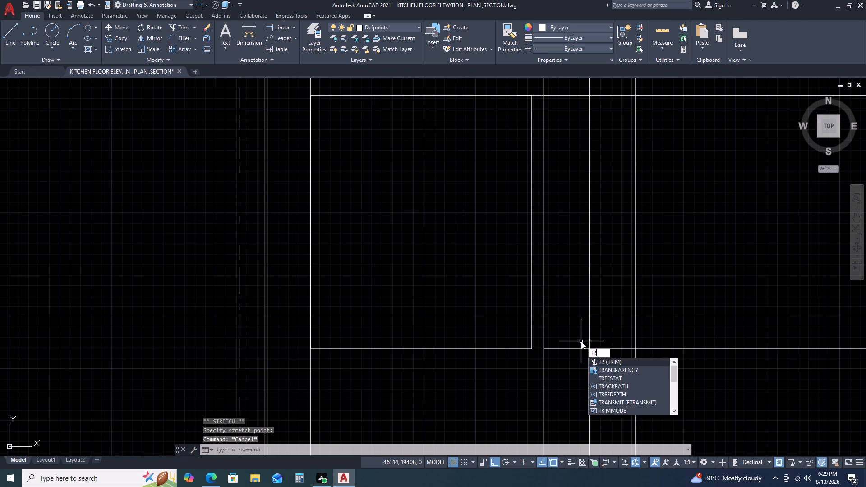
pyautogui.press('space')
pyautogui.click(539, 97)
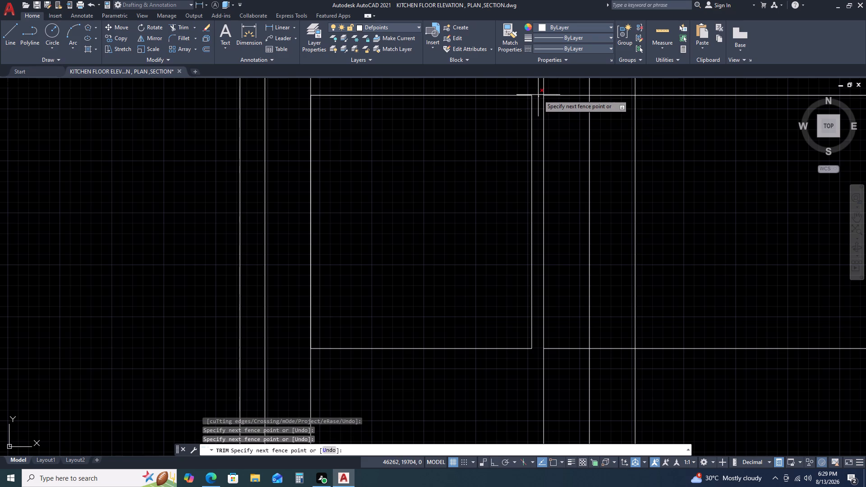
pyautogui.click(538, 95)
pyautogui.click(574, 86)
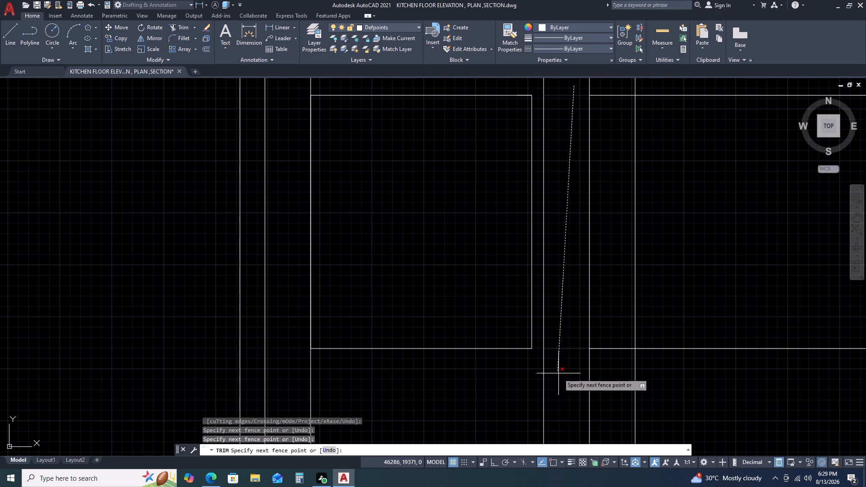
pyautogui.click(561, 377)
pyautogui.click(608, 92)
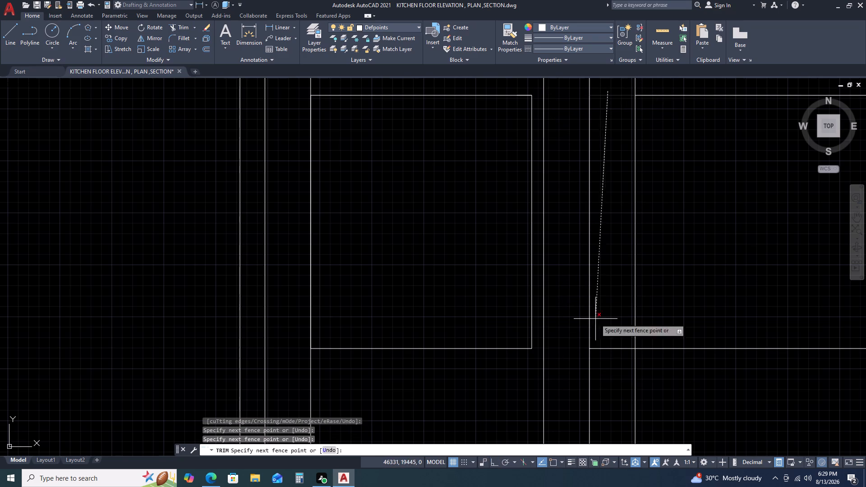
pyautogui.click(602, 395)
pyautogui.scroll(-3, 582, 313)
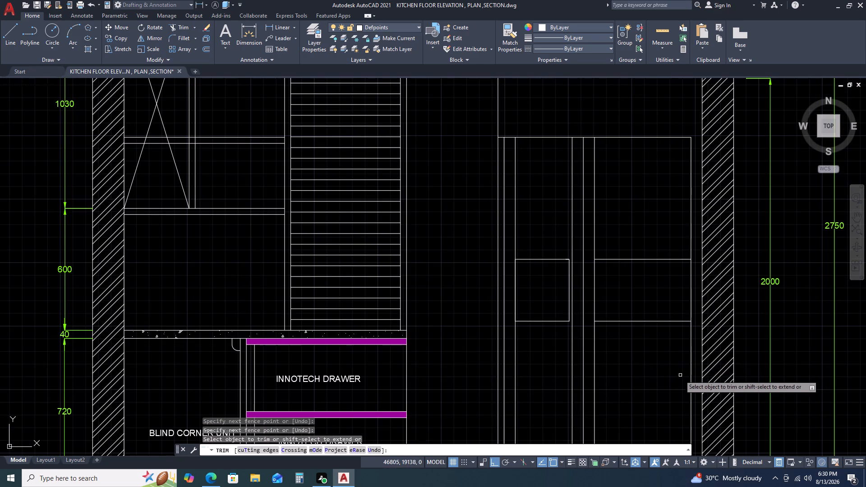
pyautogui.press('Escape')
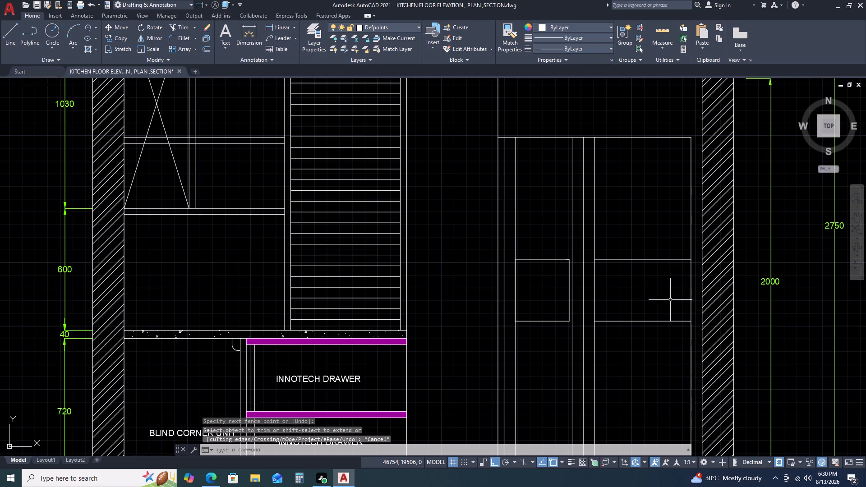
# Draw two vertical lines joining the ends of the right bay's horizontal lines to close the panel rectangle.
pyautogui.press('l')
pyautogui.press('space')
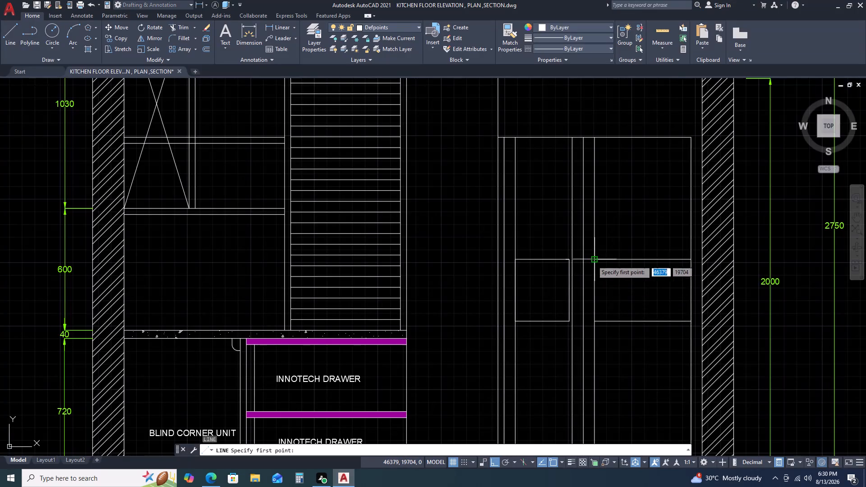
pyautogui.click(596, 257)
pyautogui.click(596, 320)
pyautogui.press('Escape')
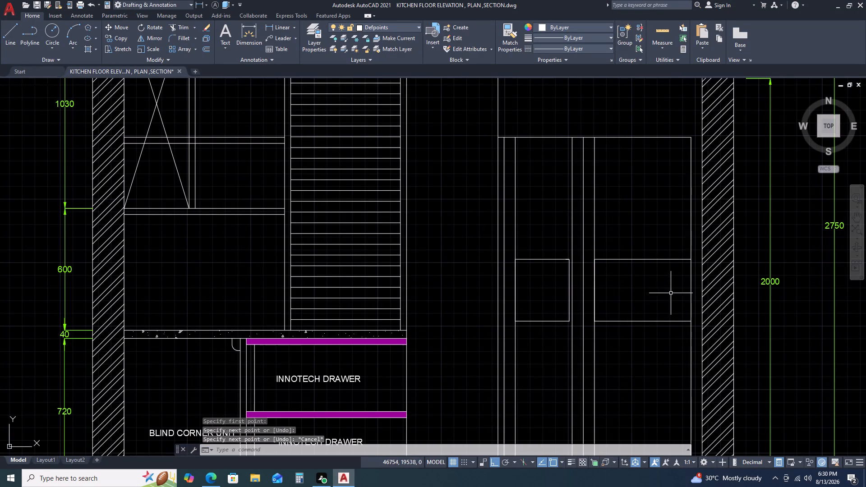
pyautogui.press('space')
pyautogui.click(690, 261)
pyautogui.click(691, 321)
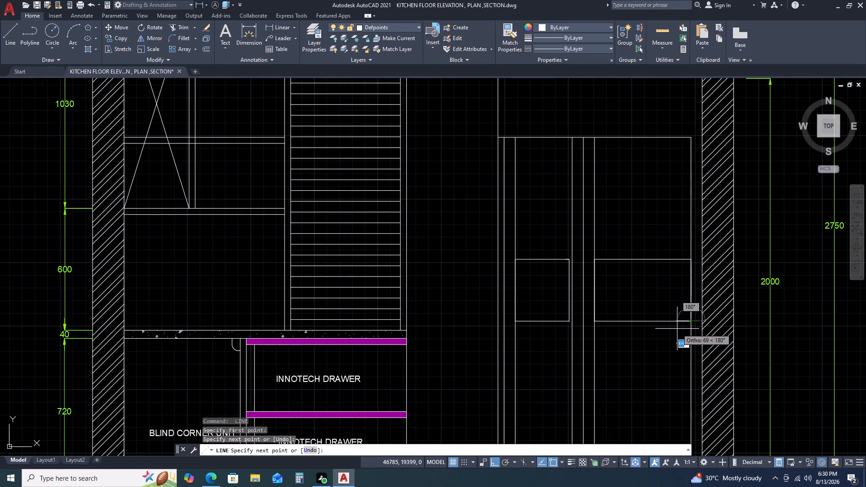
pyautogui.press('Escape')
# Offset the right bay panel's two vertical sides 55 inward.
pyautogui.click(691, 301)
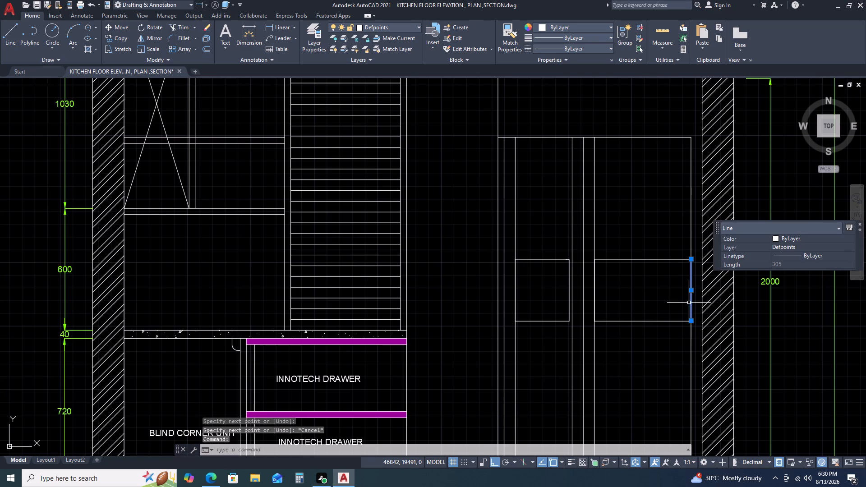
pyautogui.press('o')
pyautogui.press('space')
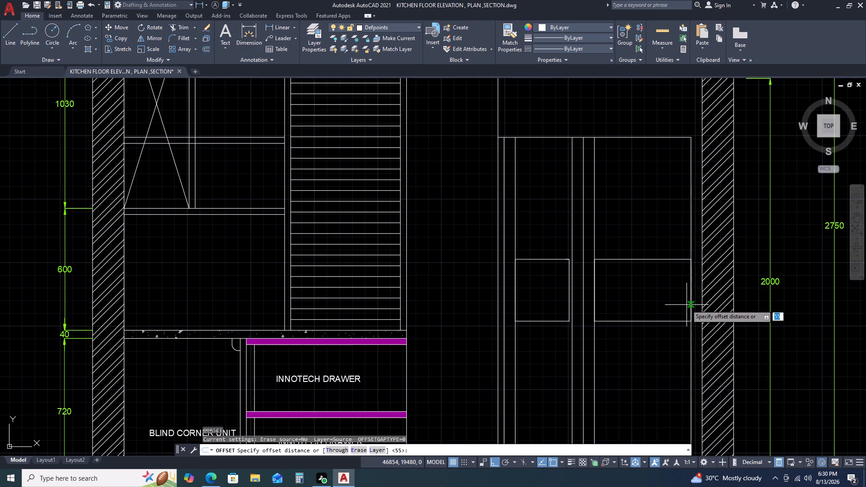
pyautogui.write('55')
pyautogui.press('space')
pyautogui.click(684, 306)
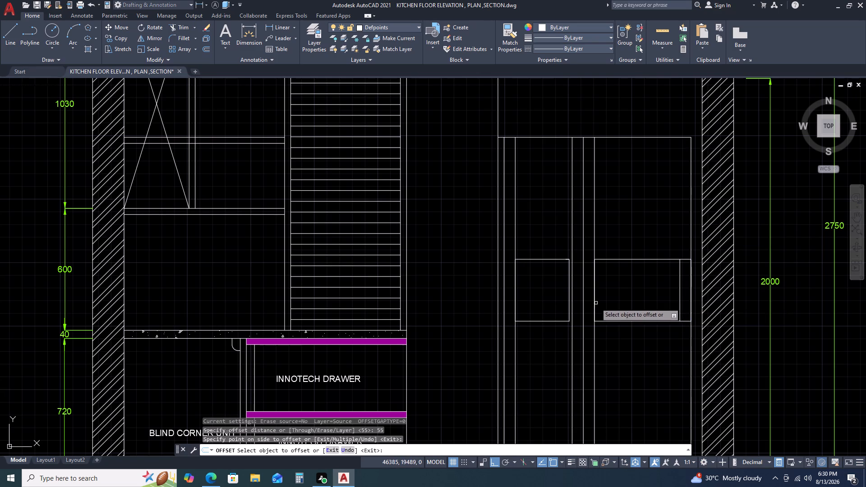
pyautogui.click(595, 301)
pyautogui.click(599, 299)
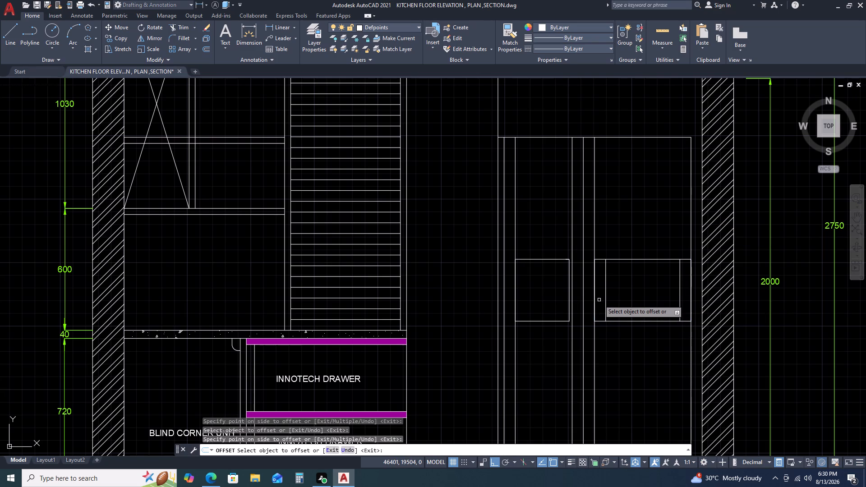
pyautogui.press('Escape')
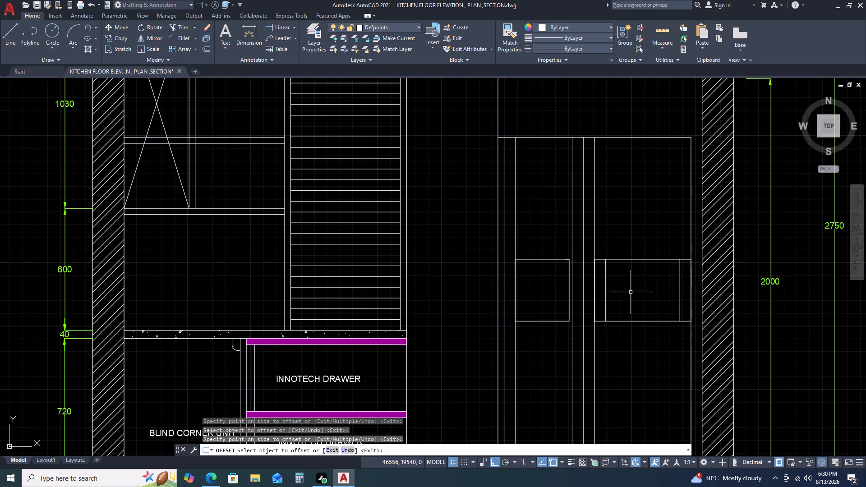
# Offset the right bay panel's top and bottom edges 10 inward.
pyautogui.click(633, 260)
pyautogui.press('o')
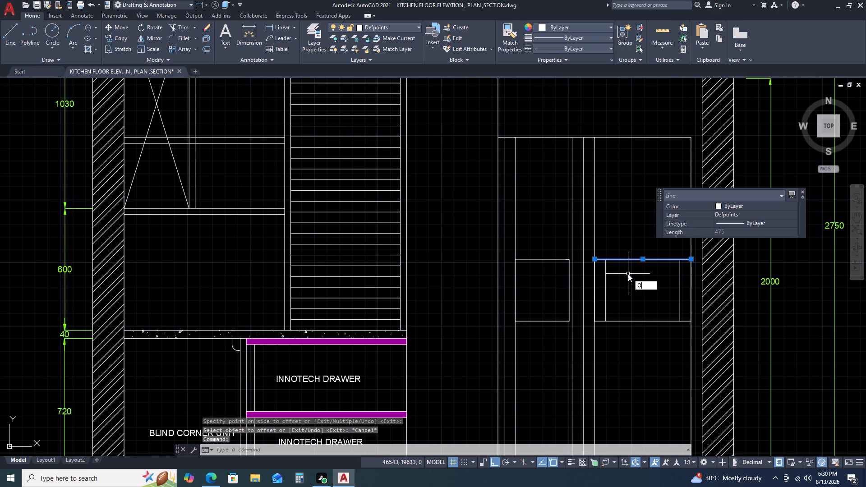
pyautogui.press('space')
pyautogui.press('1')
pyautogui.press('0')
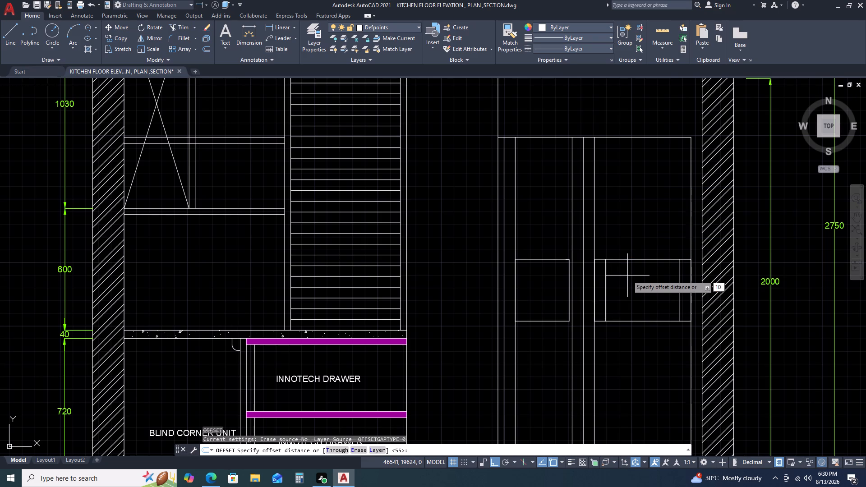
pyautogui.press('space')
pyautogui.click(627, 276)
pyautogui.click(634, 322)
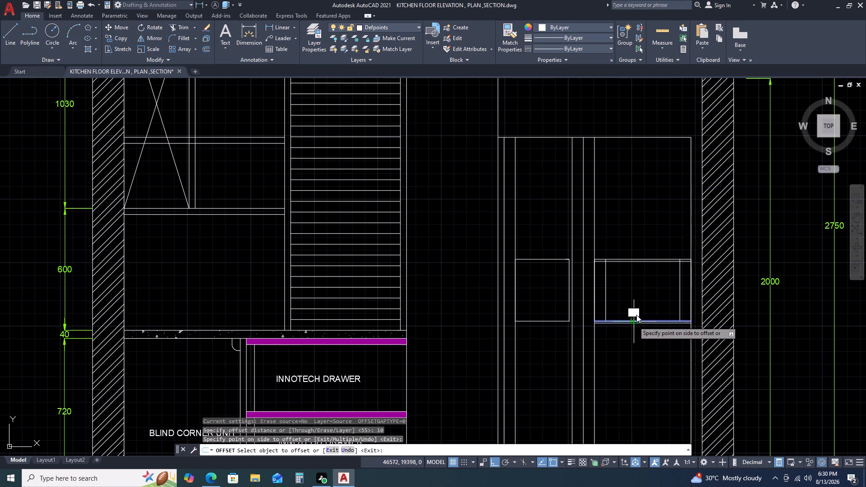
pyautogui.click(636, 312)
pyautogui.press('Escape')
# Fillet the two top corners of the right bay's inner offset lines with radius 0.
pyautogui.press('f')
pyautogui.press('space')
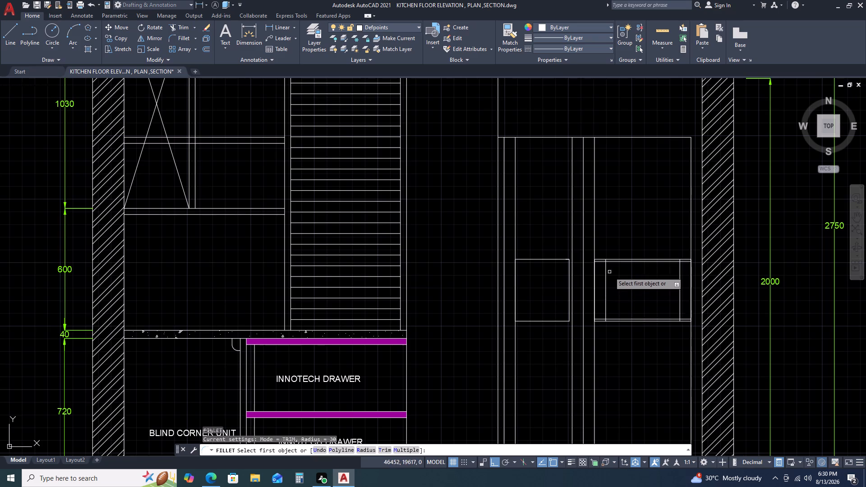
pyautogui.scroll(2, 610, 267)
pyautogui.click(615, 251)
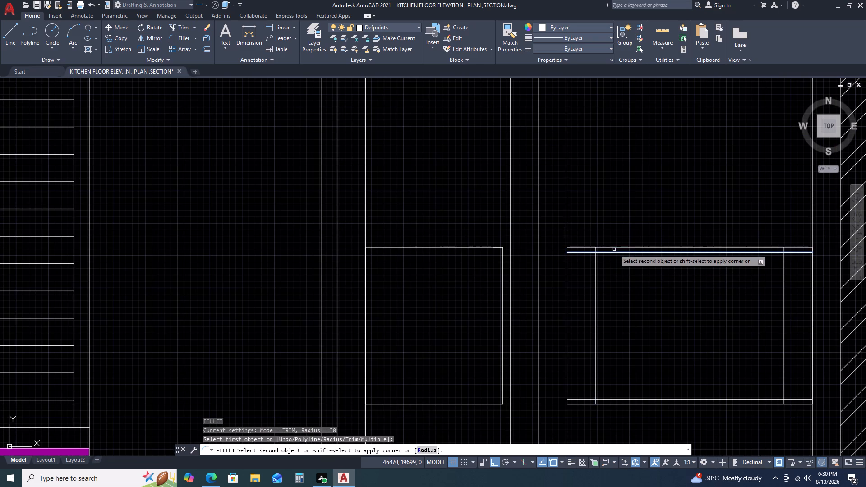
pyautogui.press('r')
pyautogui.press('space')
pyautogui.write('0')
pyautogui.press('space')
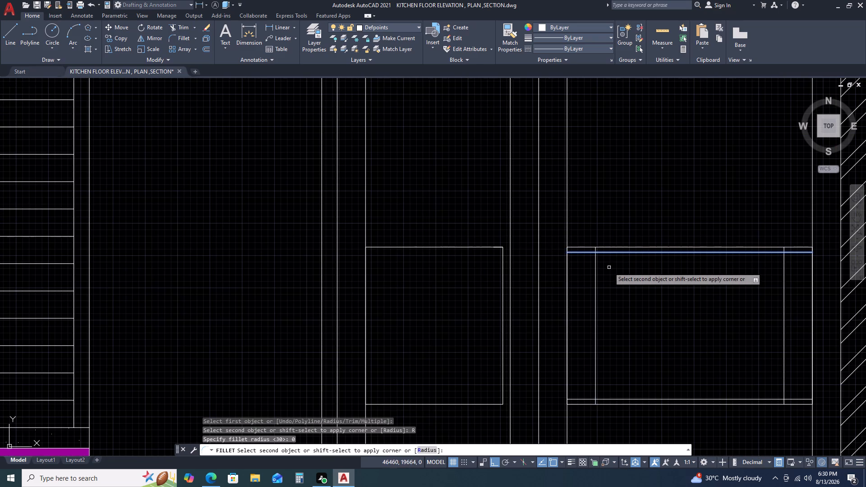
pyautogui.click(596, 274)
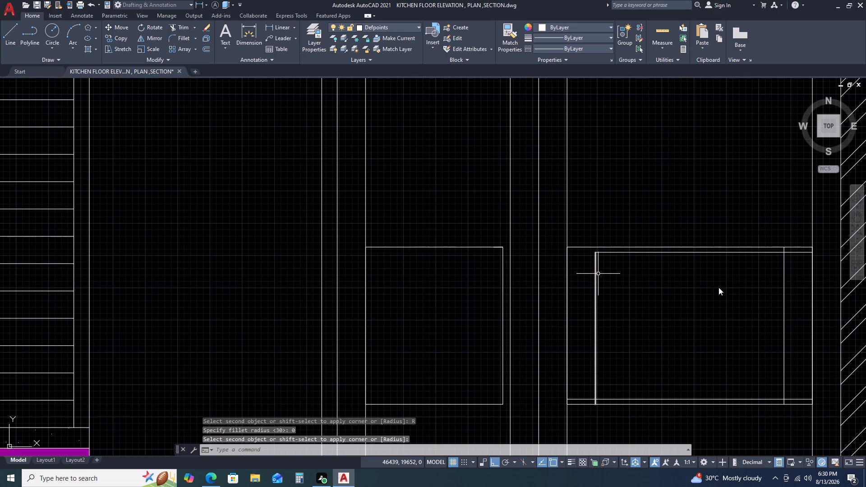
pyautogui.press('space')
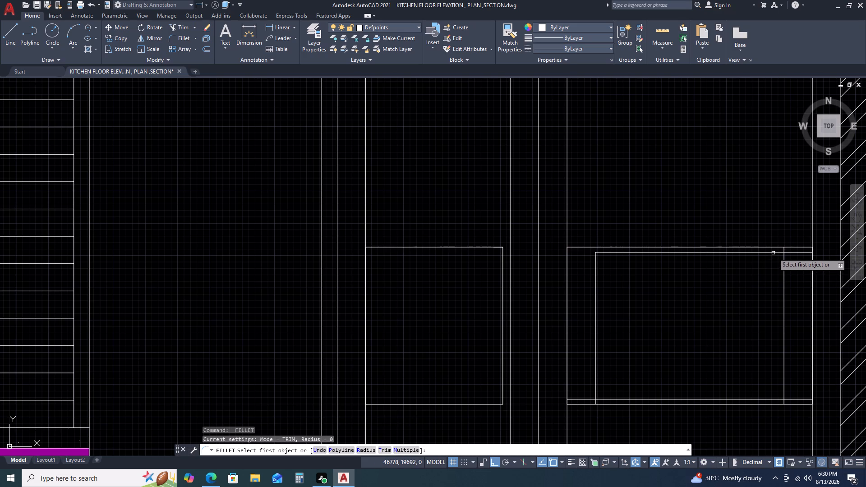
pyautogui.click(773, 253)
pyautogui.click(784, 274)
# Fillet the two bottom corners of the right bay's inner offset lines with radius 0 to close the inner rectangle.
pyautogui.press('space')
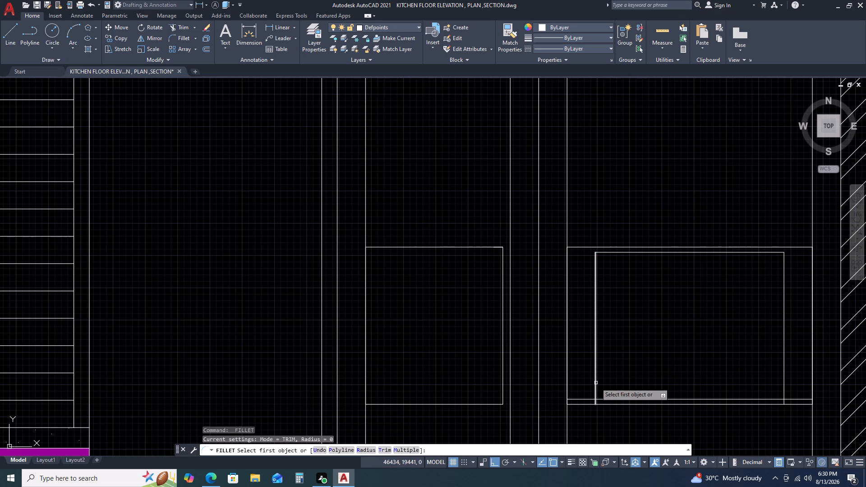
pyautogui.click(596, 383)
pyautogui.click(603, 399)
pyautogui.press('space')
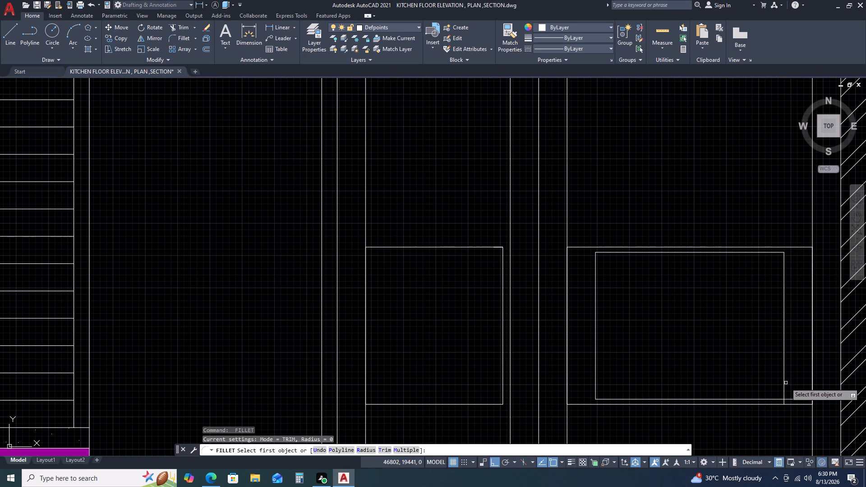
pyautogui.click(785, 384)
pyautogui.click(749, 400)
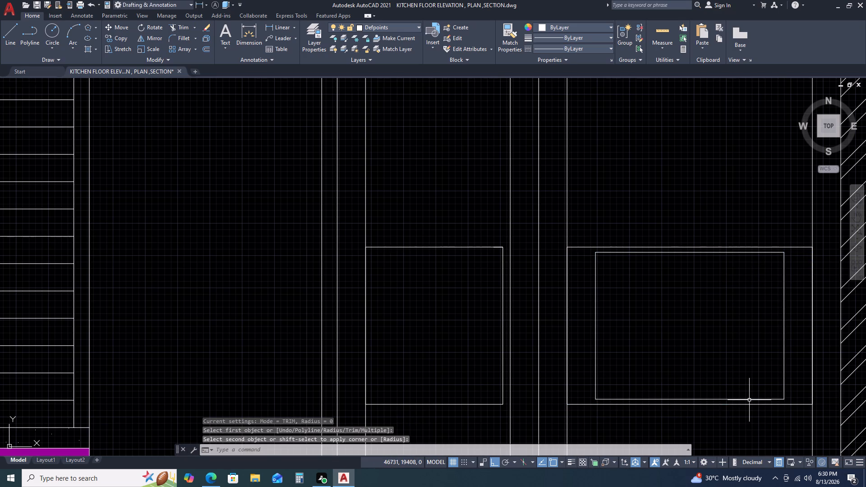
pyautogui.press('Escape')
# Delete the stray short line at the top right corner of the left bay's rectangle.
pyautogui.click(476, 234)
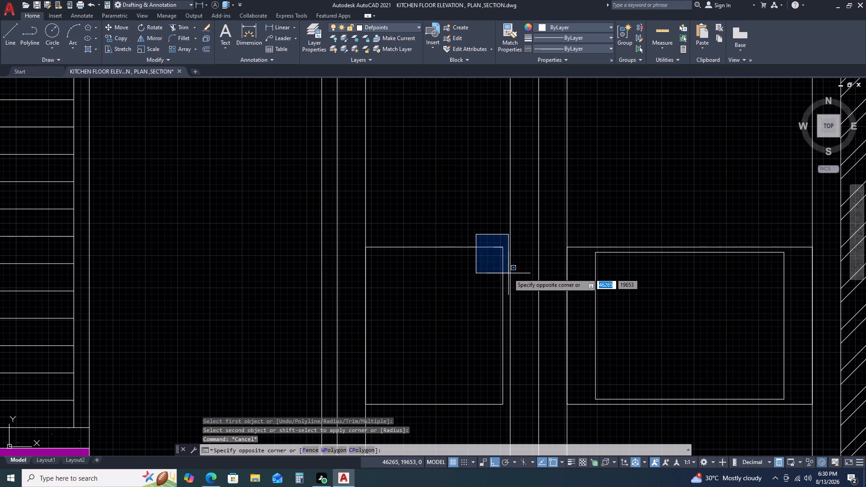
pyautogui.click(512, 271)
pyautogui.press('Delete')
# Draw a horizontal line across the right bay's inner rectangle, a little below its top edge.
pyautogui.scroll(-1, 511, 288)
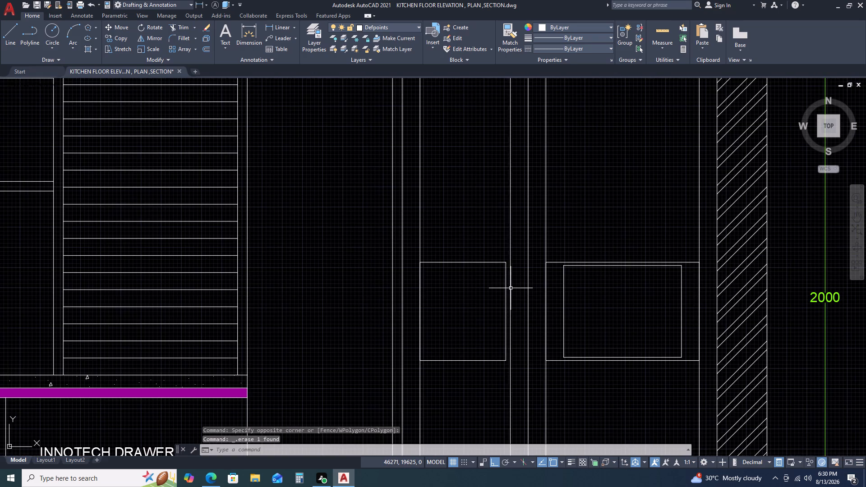
pyautogui.scroll(-1, 548, 308)
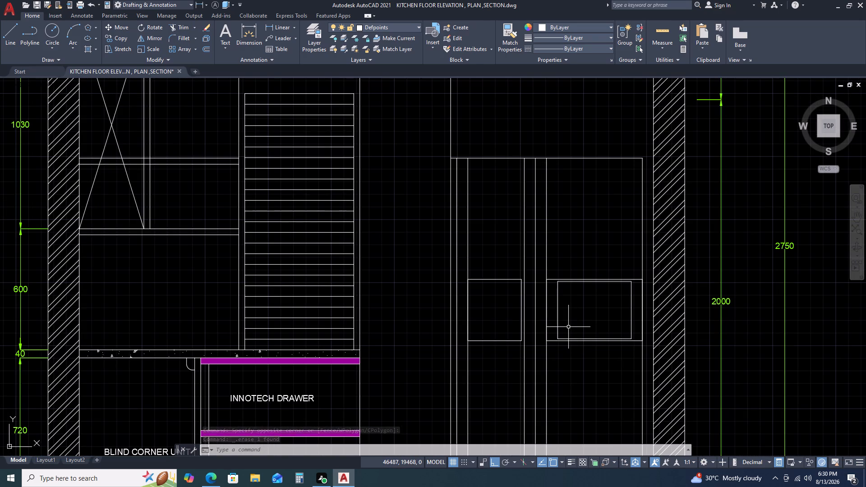
pyautogui.write('L')
pyautogui.press('space')
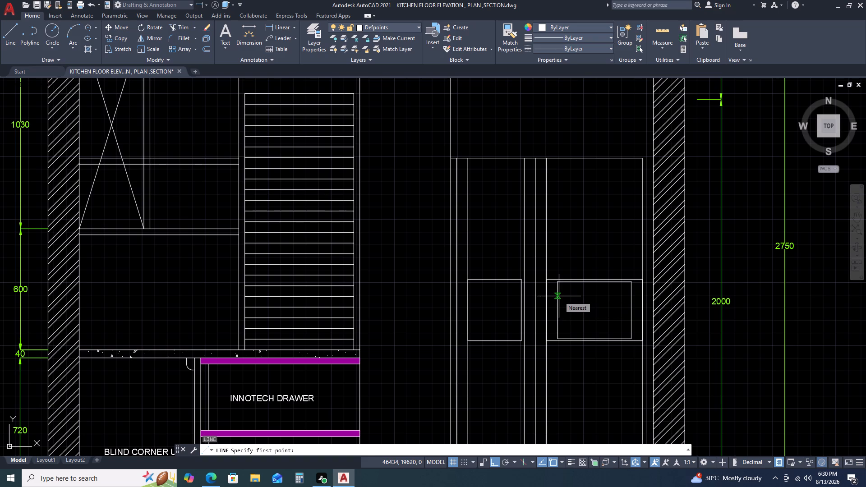
pyautogui.click(559, 296)
pyautogui.click(632, 298)
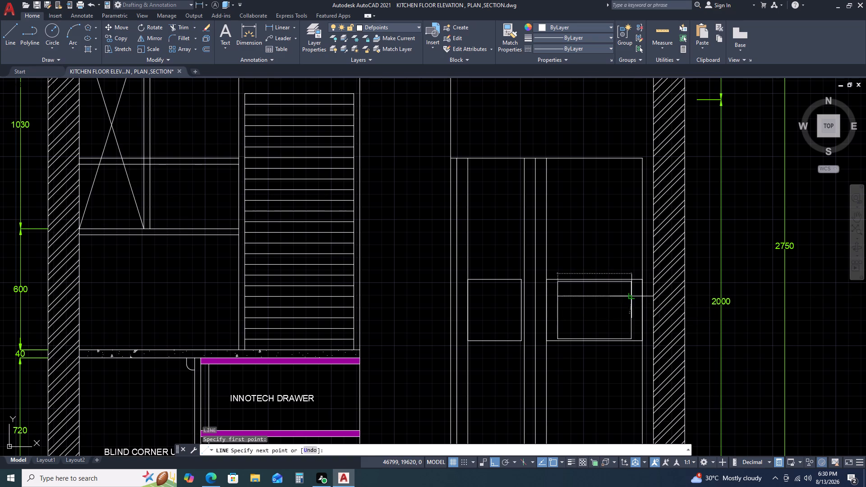
pyautogui.press('Escape')
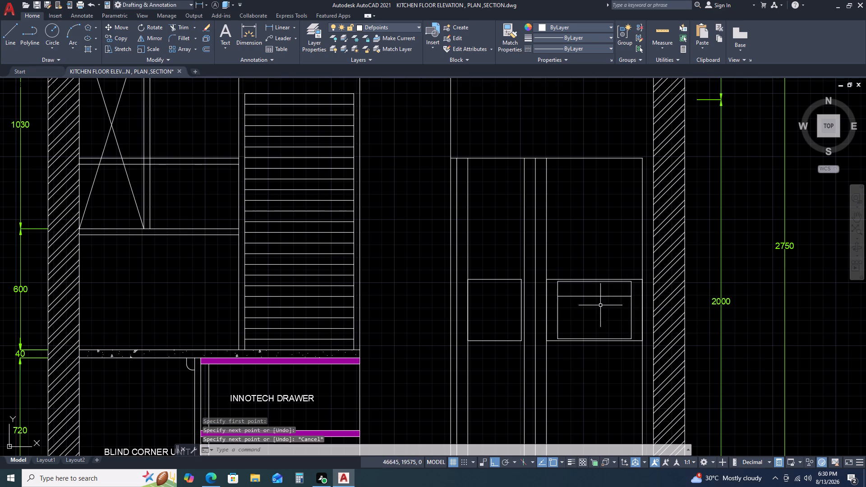
# Draw a three-point arc about 365 wide between the sides of the right bay's inner rectangle, starting above its horizontal line.
pyautogui.click(69, 31)
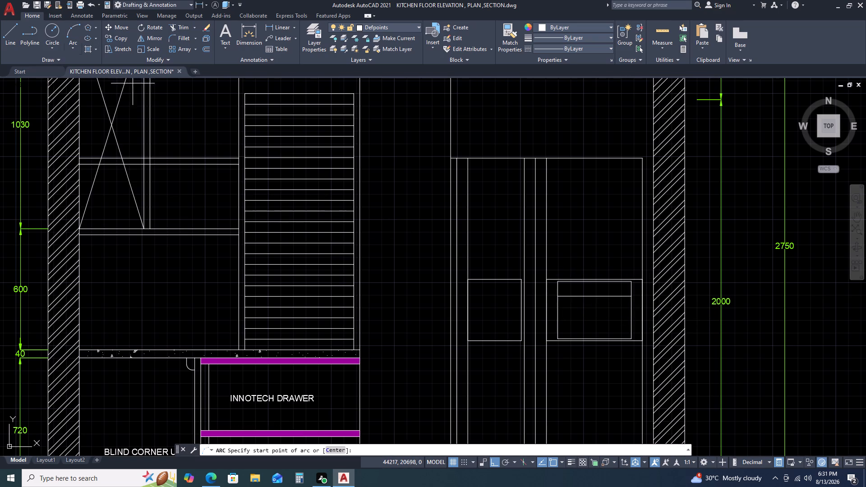
pyautogui.scroll(2, 566, 278)
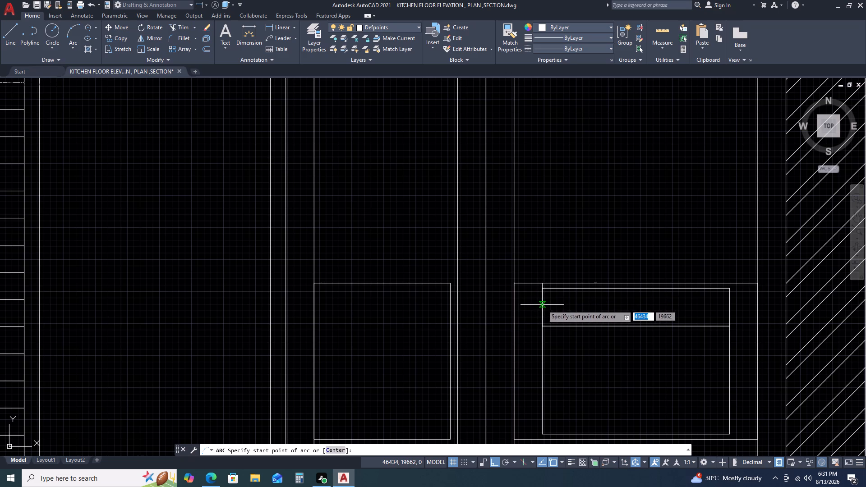
pyautogui.click(542, 305)
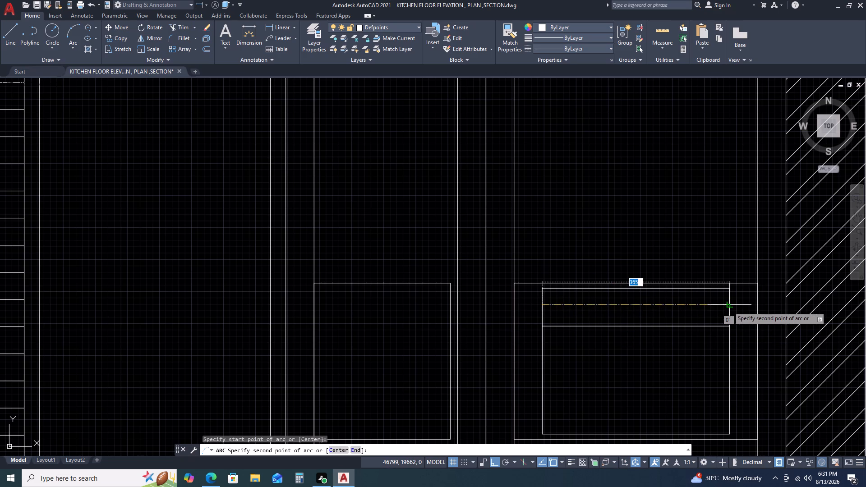
pyautogui.click(728, 307)
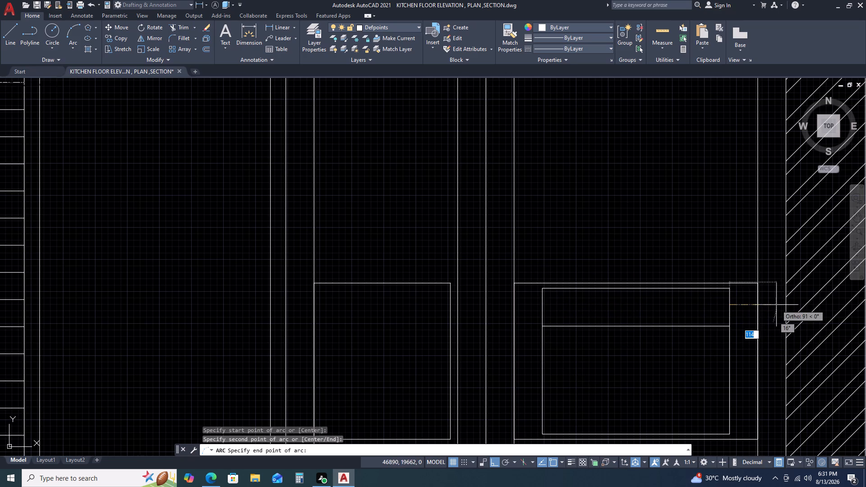
pyautogui.click(746, 317)
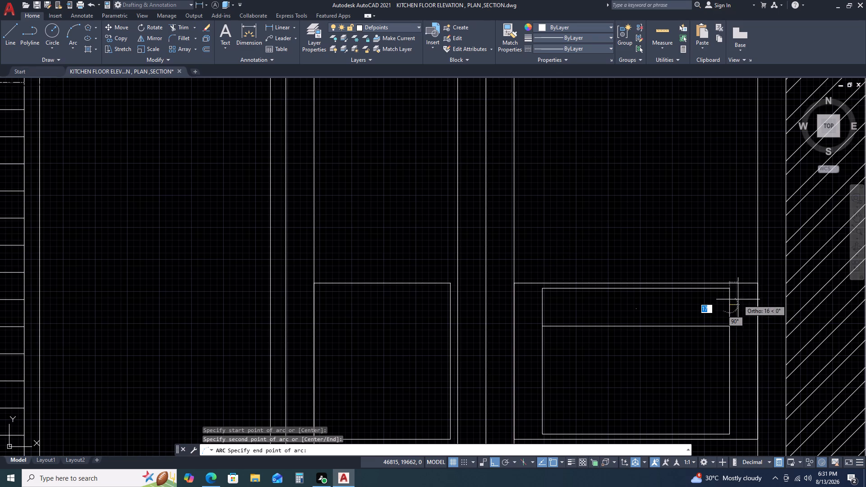
pyautogui.click(738, 299)
pyautogui.click(728, 319)
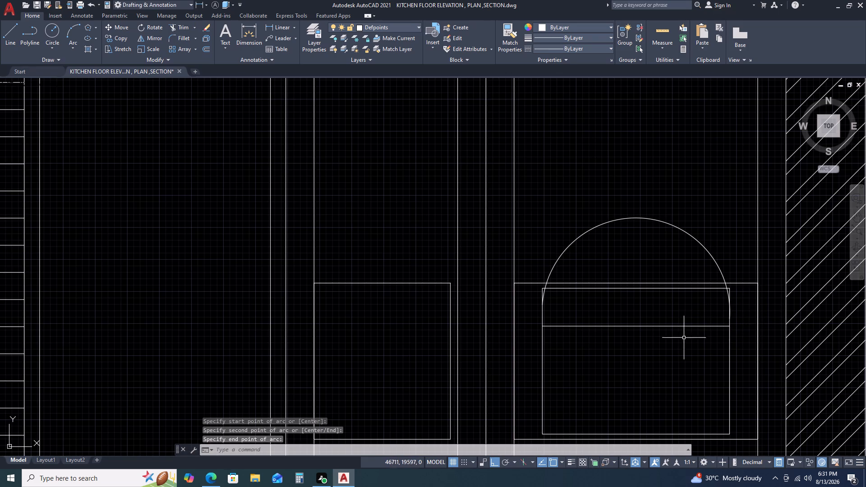
# Flatten the arc by lowering its midpoint into the strip above the horizontal line, and level its right end with its left end.
pyautogui.click(652, 206)
pyautogui.click(623, 239)
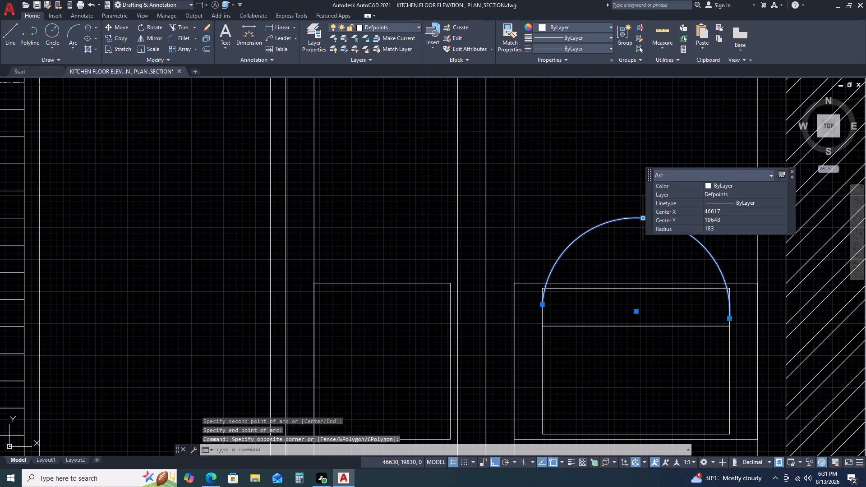
pyautogui.click(642, 219)
pyautogui.click(634, 304)
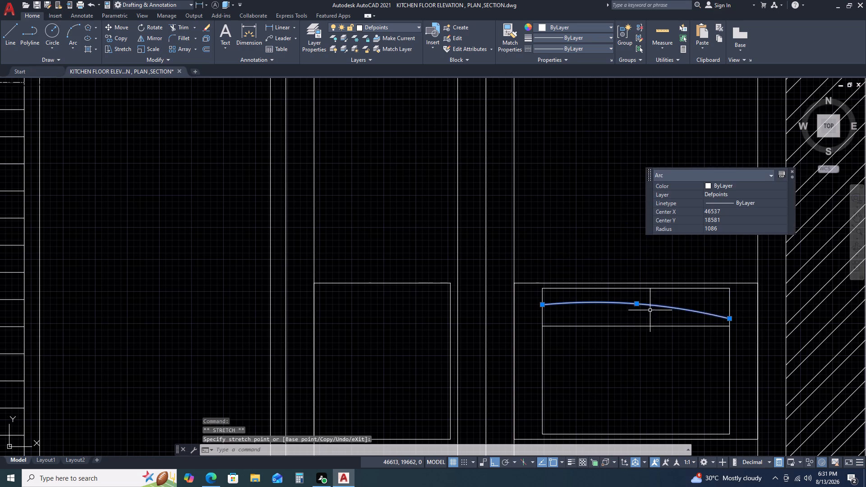
pyautogui.moveTo(698, 321); pyautogui.dragTo(611, 334, button='middle')
pyautogui.click(643, 331)
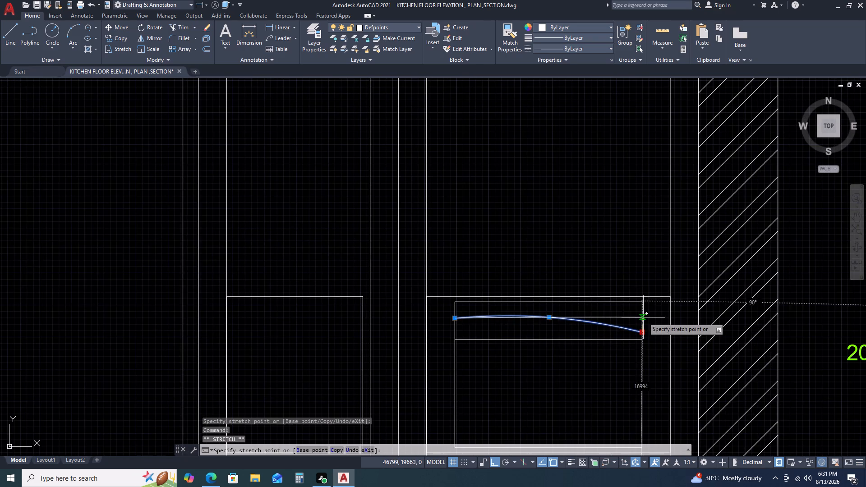
pyautogui.click(642, 317)
pyautogui.press('Escape')
# Bow the arc downward by moving its midpoint down about 26, keeping it above the horizontal line.
pyautogui.scroll(1, 563, 324)
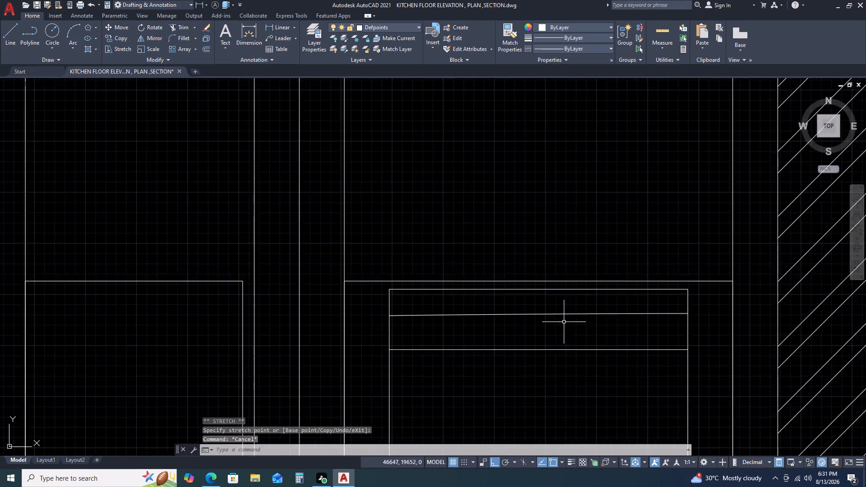
pyautogui.scroll(1, 564, 322)
pyautogui.click(556, 309)
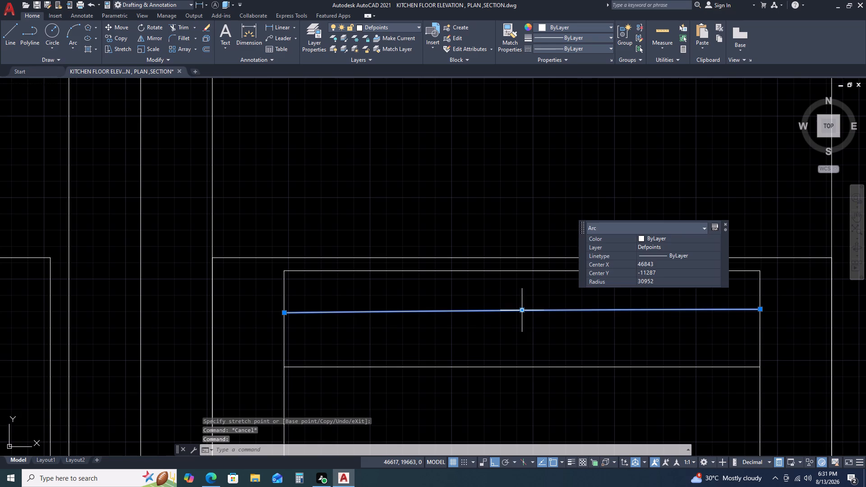
pyautogui.click(521, 309)
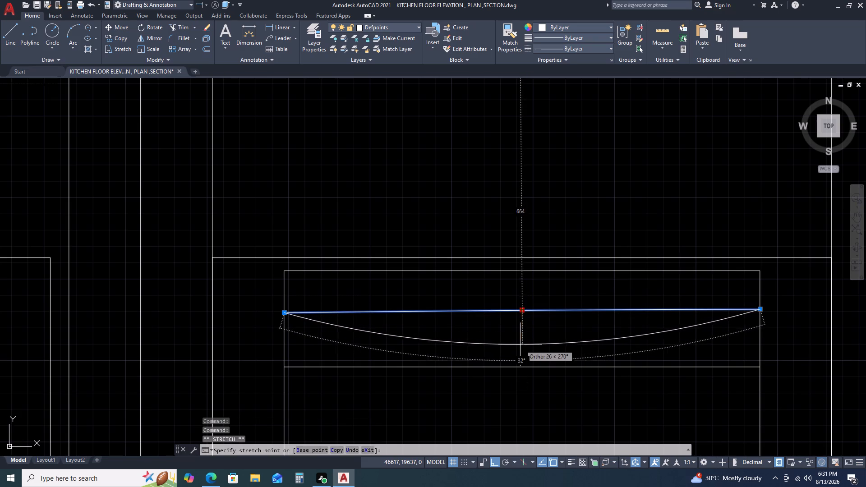
pyautogui.click(521, 343)
pyautogui.press('Escape')
# Explode the left bay's rectangle into separate lines.
pyautogui.scroll(-2, 668, 371)
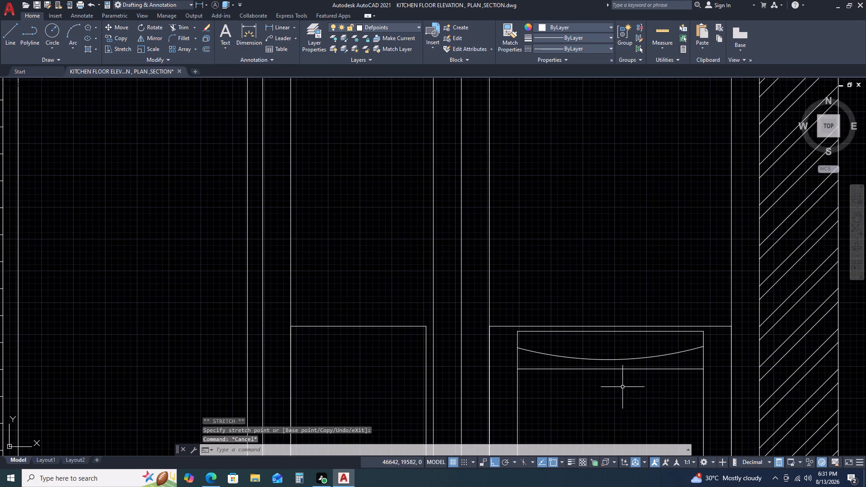
pyautogui.scroll(-2, 619, 375)
pyautogui.moveTo(581, 398); pyautogui.dragTo(612, 328, button='middle')
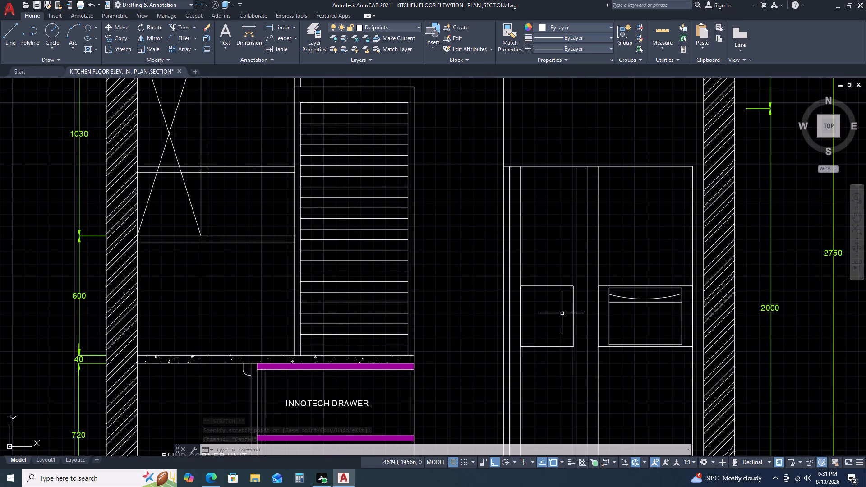
pyautogui.click(521, 309)
pyautogui.press('Escape')
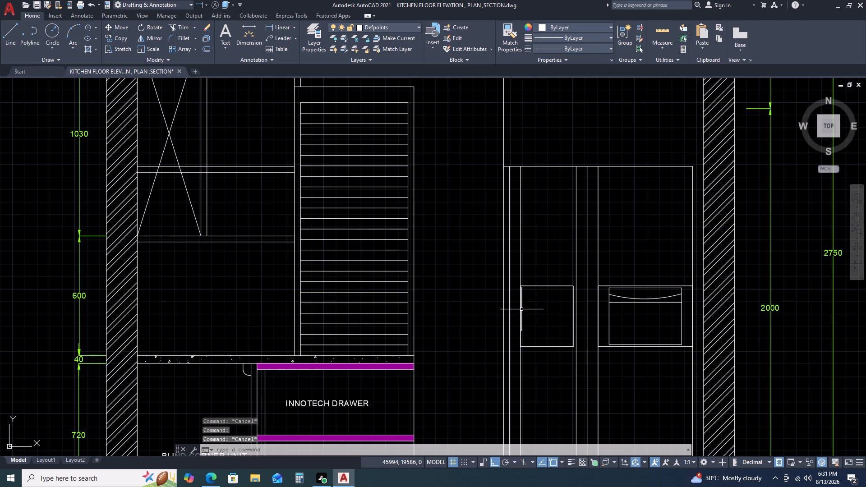
pyautogui.click(521, 309)
pyautogui.write('X')
pyautogui.press('space')
# Offset the left edge of the left bay's rectangle inward by 55.
pyautogui.click(521, 309)
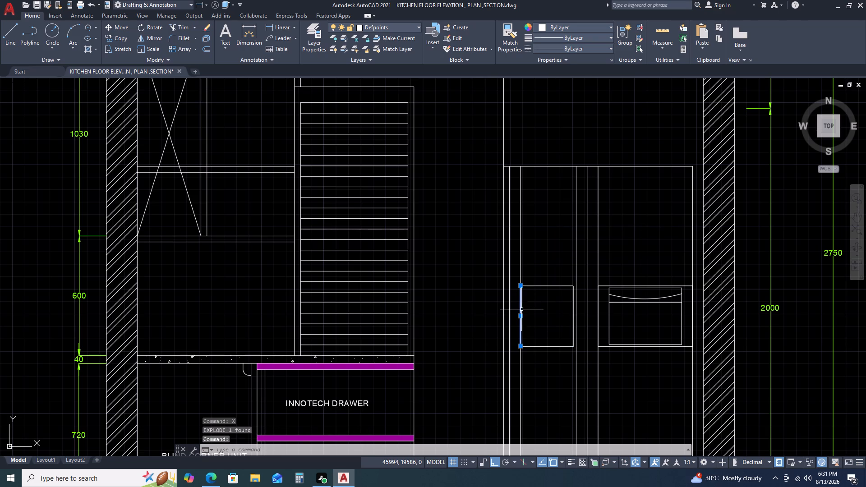
pyautogui.write('O 55')
pyautogui.press('space')
pyautogui.click(551, 322)
pyautogui.press('Escape')
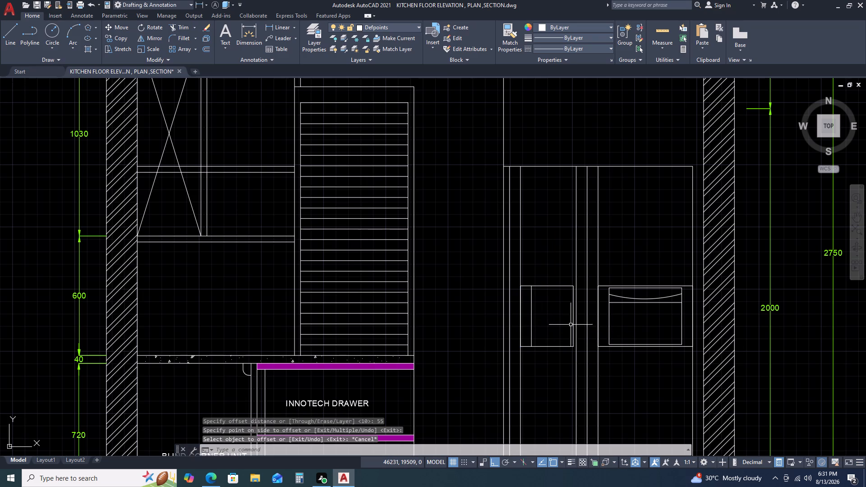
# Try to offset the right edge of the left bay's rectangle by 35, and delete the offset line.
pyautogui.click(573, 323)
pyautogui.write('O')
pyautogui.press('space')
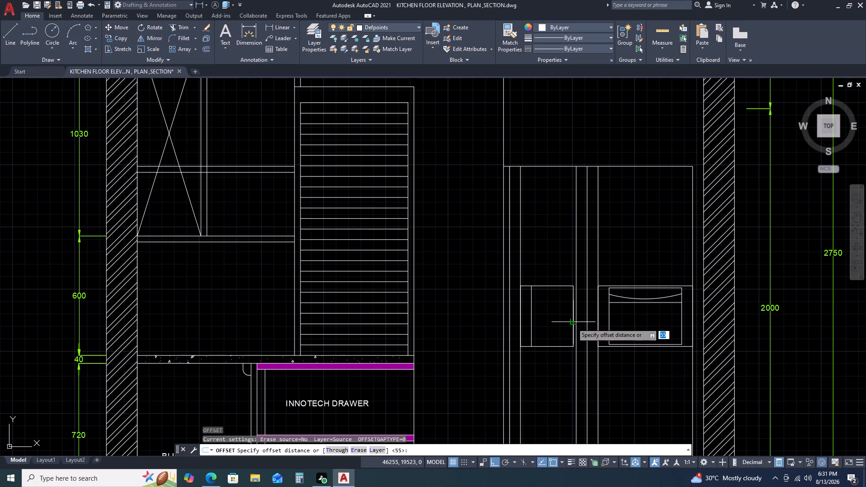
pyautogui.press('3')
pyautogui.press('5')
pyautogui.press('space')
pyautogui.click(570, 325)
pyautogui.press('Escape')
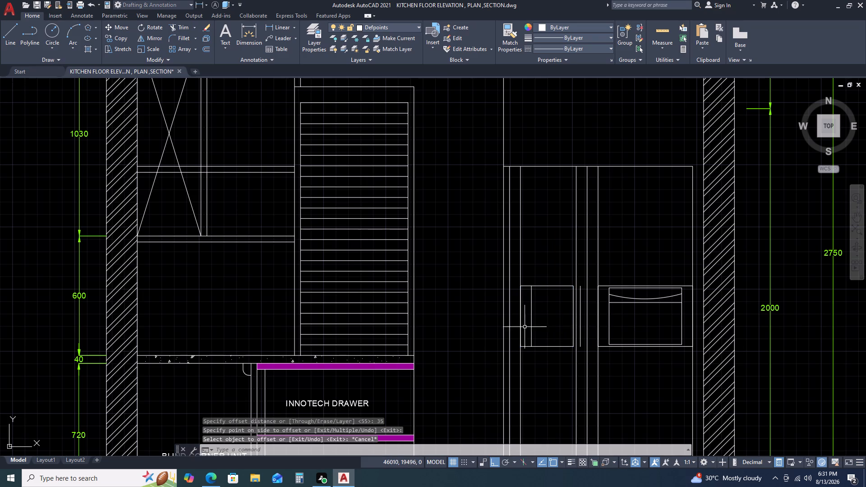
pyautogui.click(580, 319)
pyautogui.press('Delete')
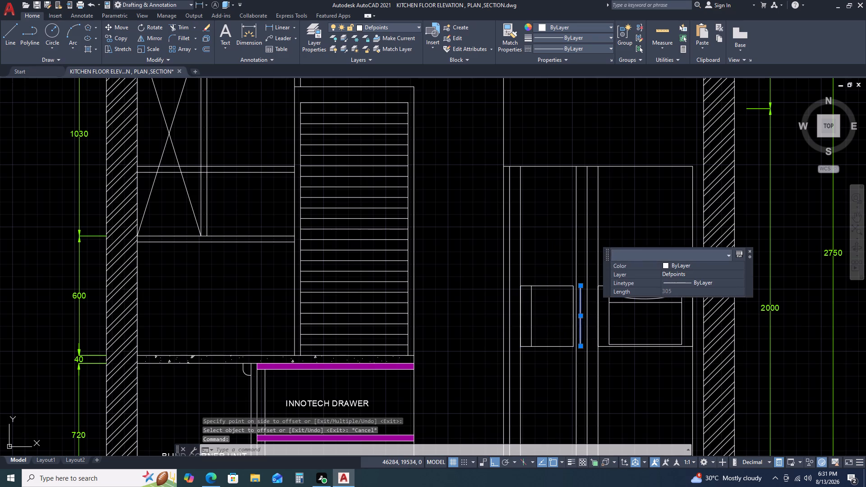
# Offset the right edge of the left bay's rectangle inward by 25, and delete the stray copy outside the rectangle.
pyautogui.click(573, 319)
pyautogui.write('O')
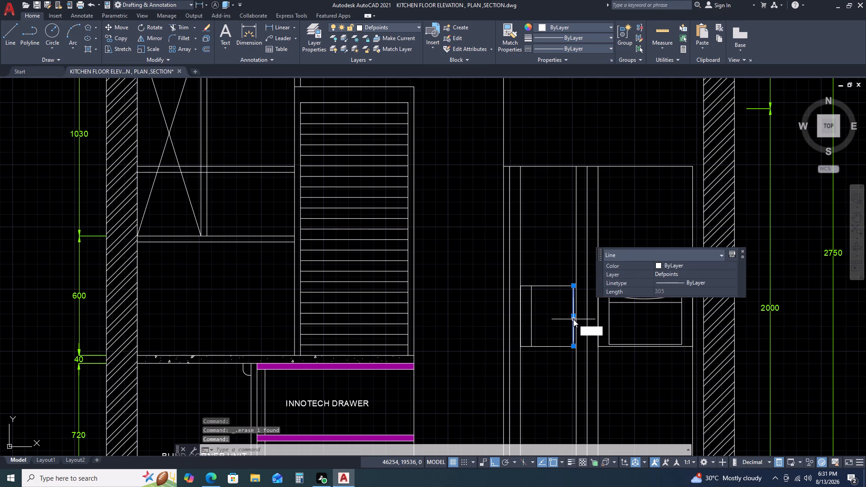
pyautogui.press('space')
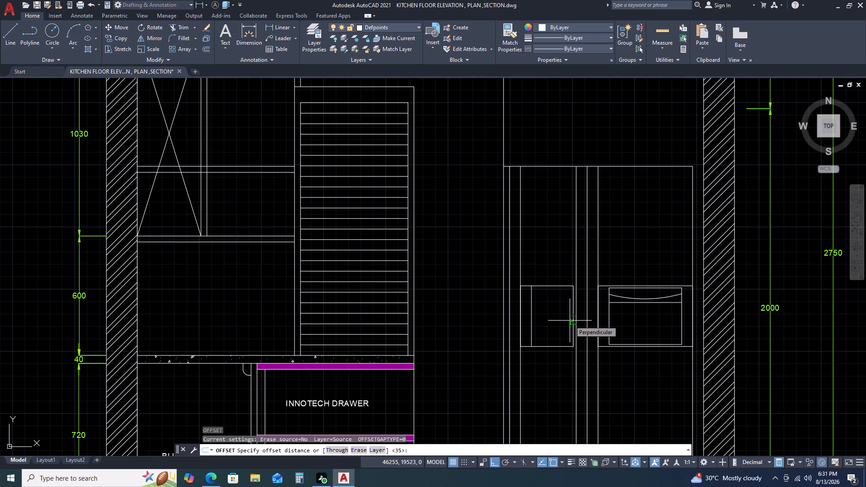
pyautogui.write('25')
pyautogui.press('space')
pyautogui.click(570, 321)
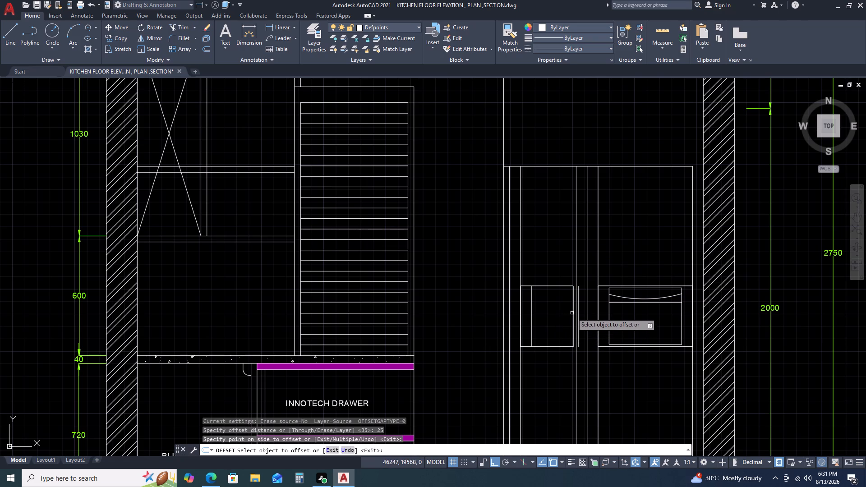
pyautogui.click(574, 311)
pyautogui.click(564, 316)
pyautogui.press('Escape')
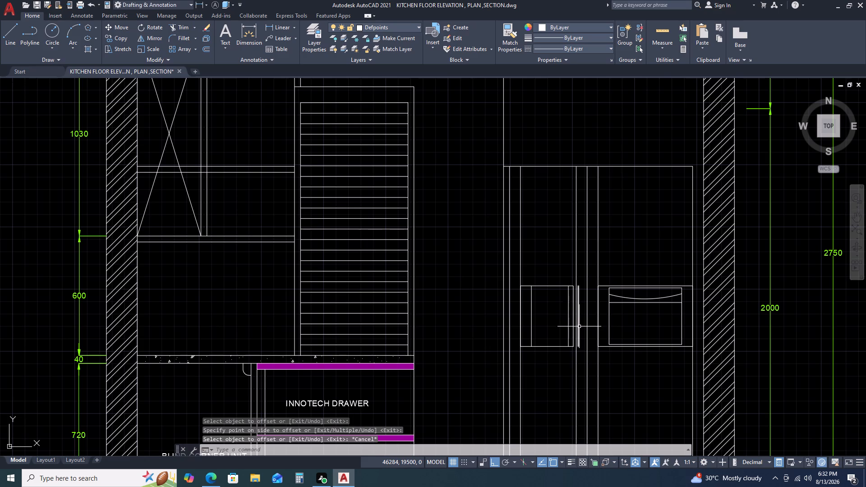
pyautogui.click(579, 326)
pyautogui.press('Delete')
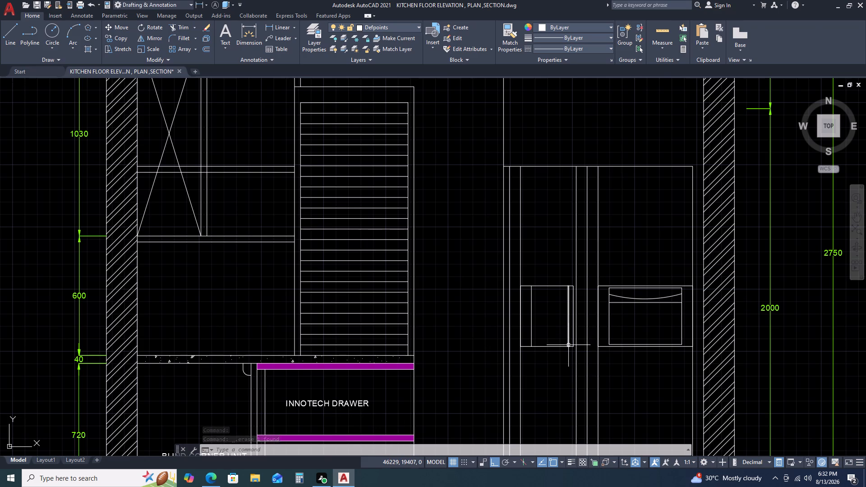
# Offset the bottom and top edges of the left bay's rectangle inward by 20.
pyautogui.scroll(2, 569, 343)
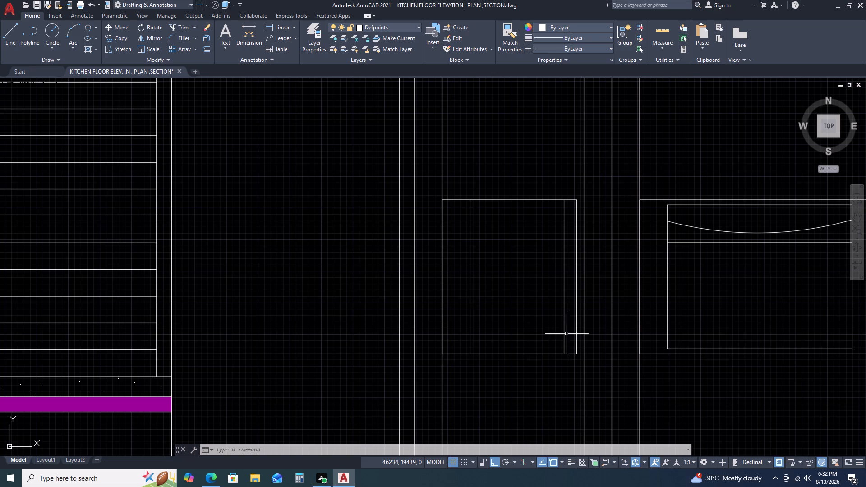
pyautogui.scroll(1, 558, 332)
pyautogui.click(550, 361)
pyautogui.click(532, 372)
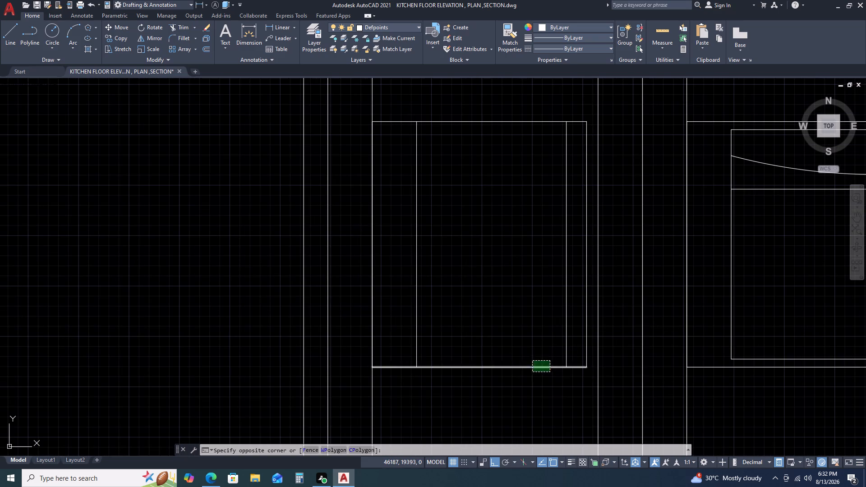
pyautogui.write('O')
pyautogui.press('space')
pyautogui.press('2')
pyautogui.press('0')
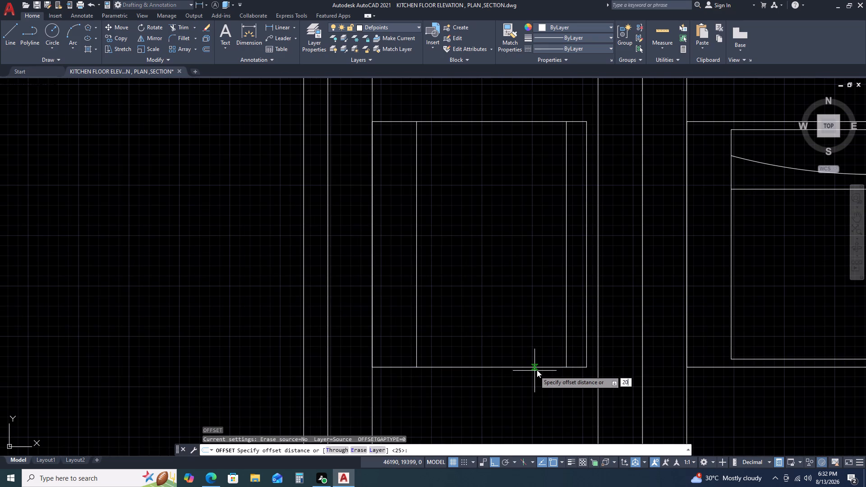
pyautogui.press('space')
pyautogui.click(538, 344)
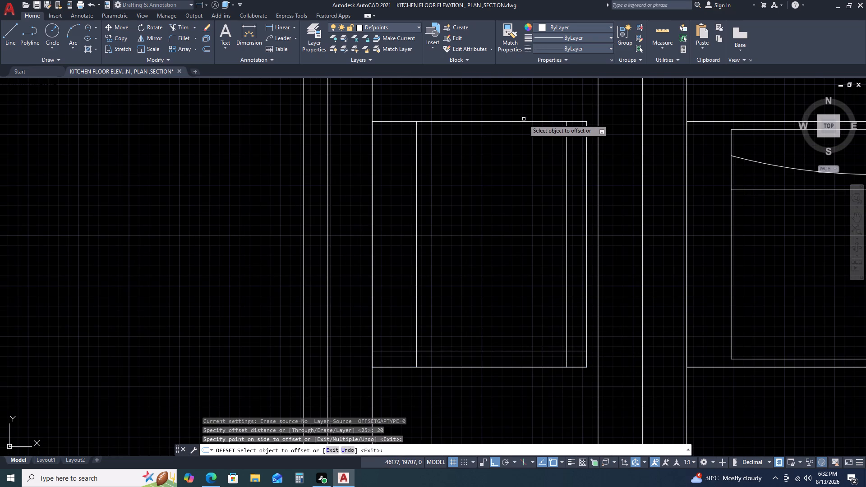
pyautogui.click(523, 122)
pyautogui.click(517, 197)
pyautogui.press('Escape')
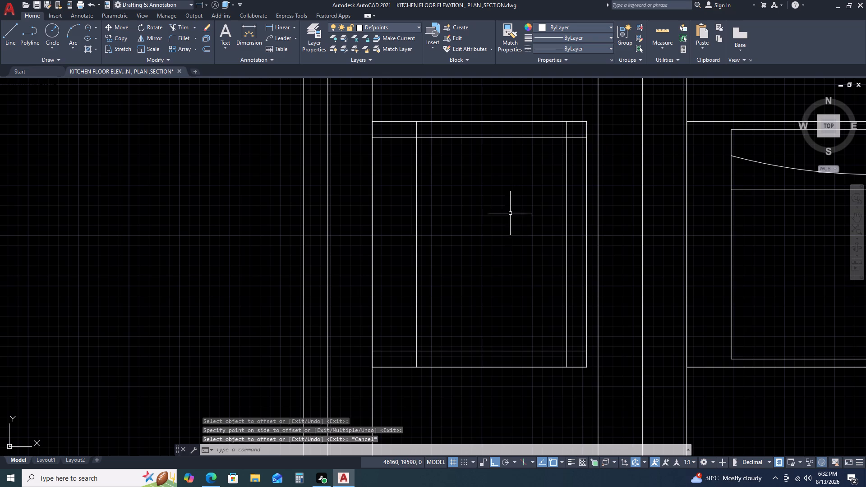
# Fillet the two top corners of the left bay's inner offset lines at radius 0 to form square corners.
pyautogui.press('f')
pyautogui.press('space')
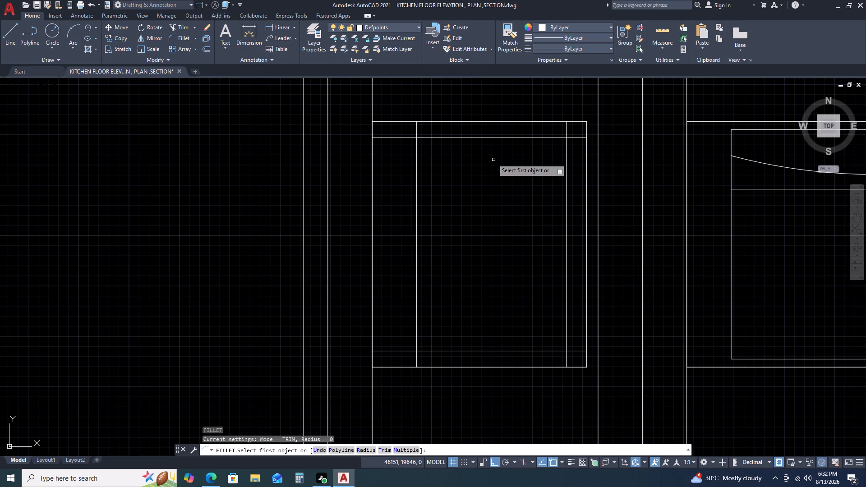
pyautogui.click(456, 136)
pyautogui.click(454, 139)
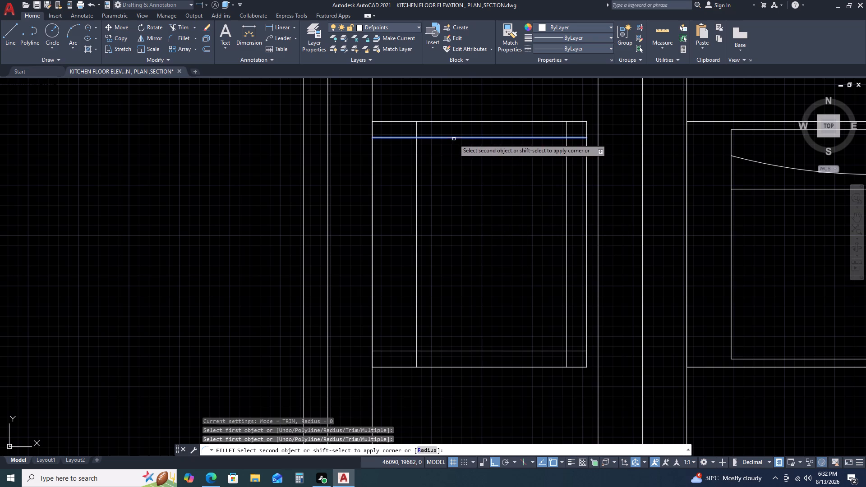
pyautogui.doubleClick(416, 181)
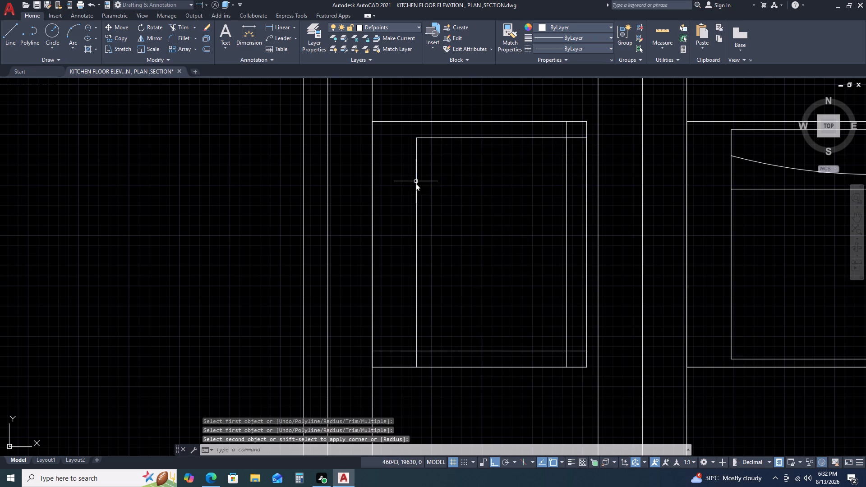
pyautogui.rightClick(393, 198)
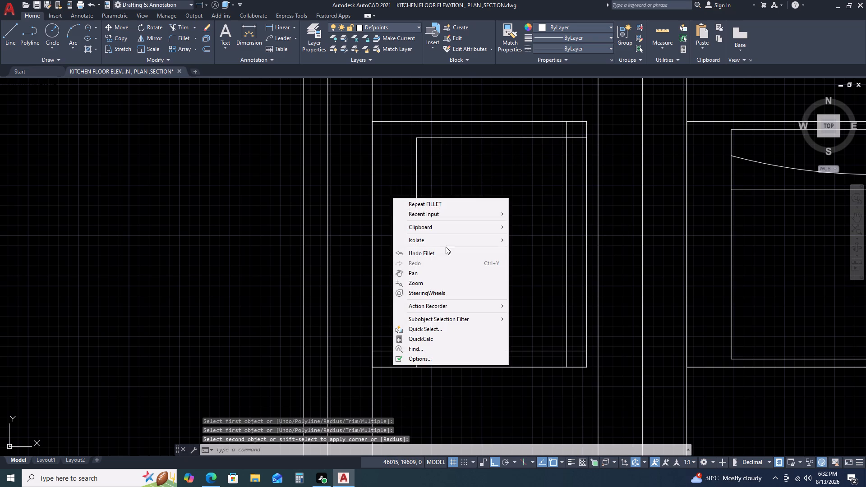
pyautogui.click(434, 201)
pyautogui.doubleClick(566, 163)
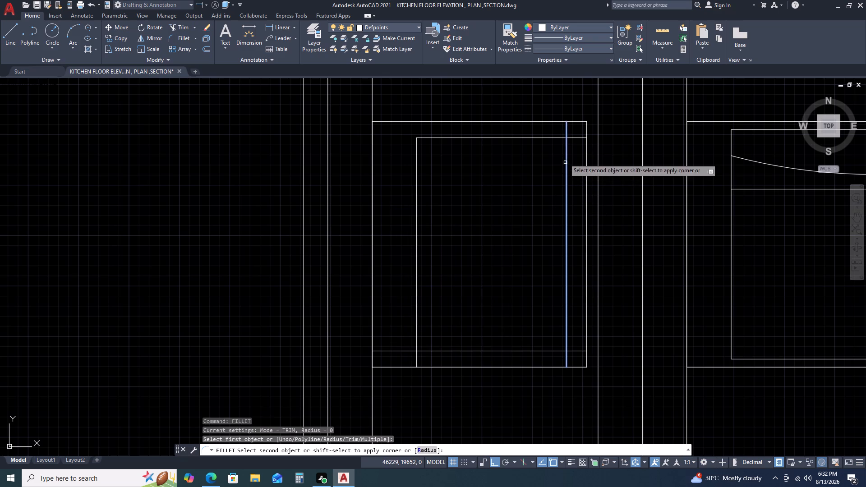
pyautogui.click(547, 138)
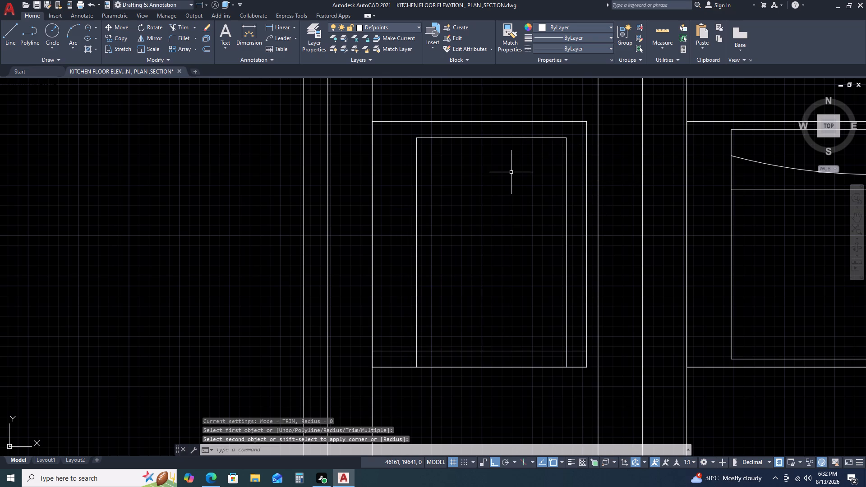
# Fillet the two bottom corners of the left bay's inner offset lines at radius 0, closing the inner rectangle.
pyautogui.rightClick(511, 172)
pyautogui.click(537, 182)
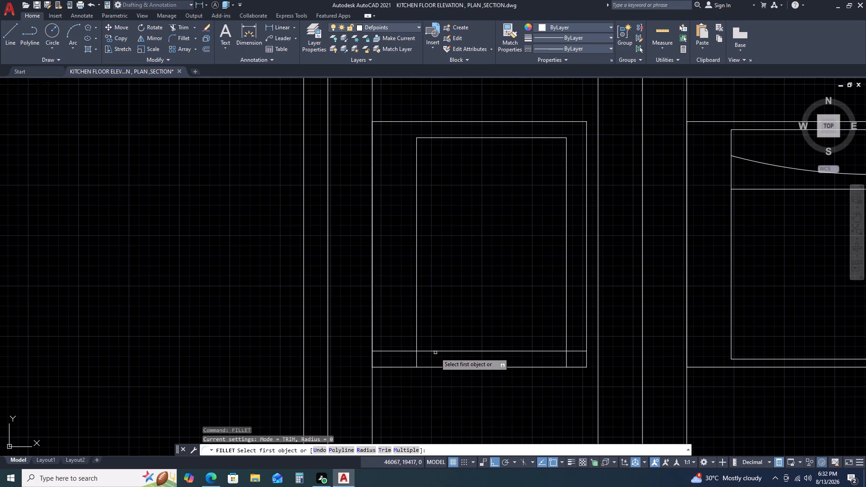
pyautogui.click(437, 349)
pyautogui.click(434, 352)
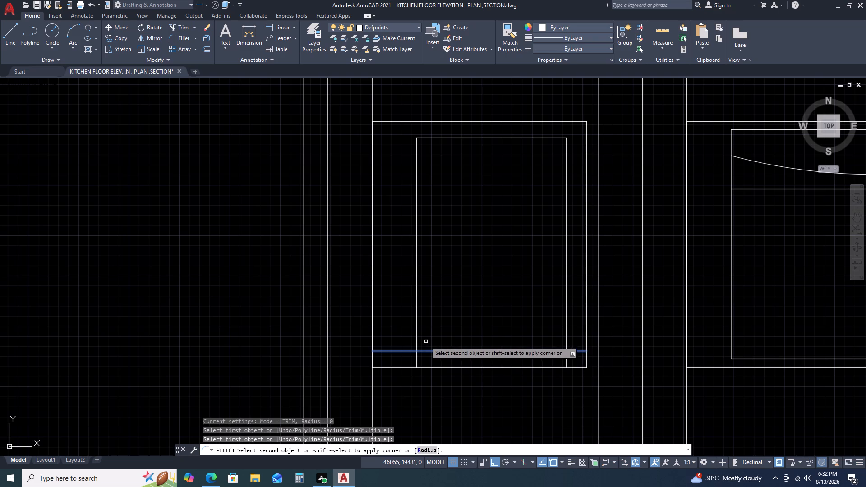
pyautogui.click(418, 331)
pyautogui.rightClick(477, 306)
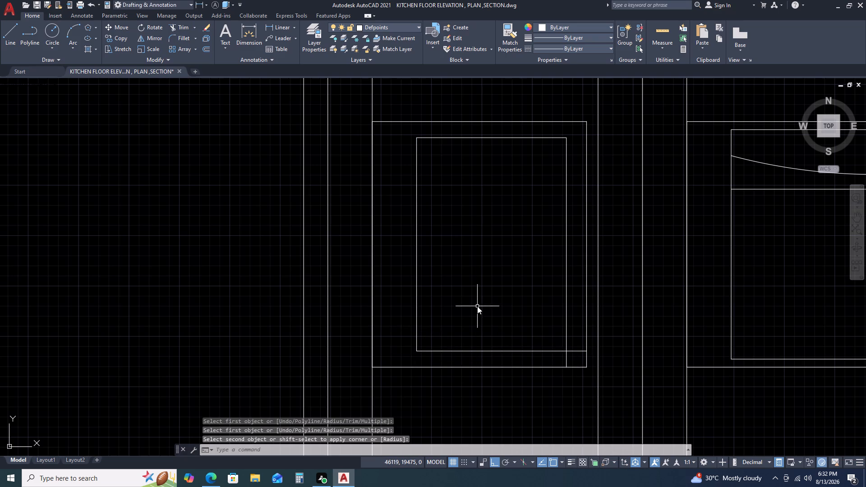
pyautogui.click(530, 144)
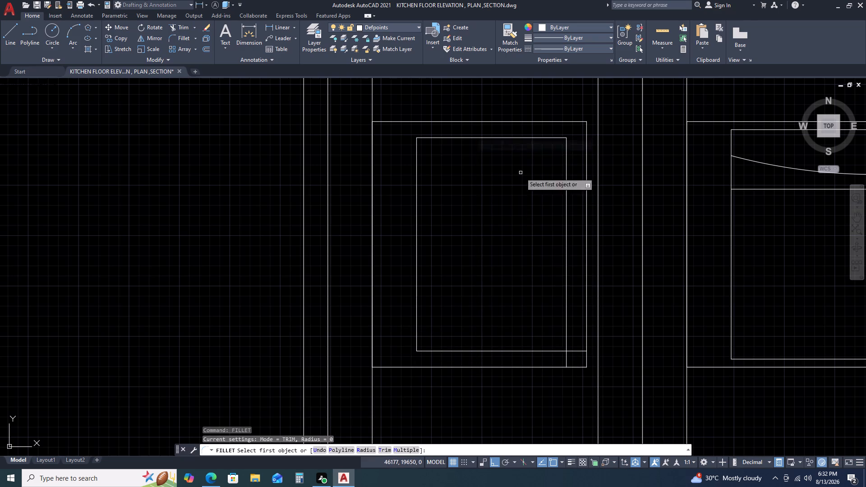
pyautogui.click(567, 288)
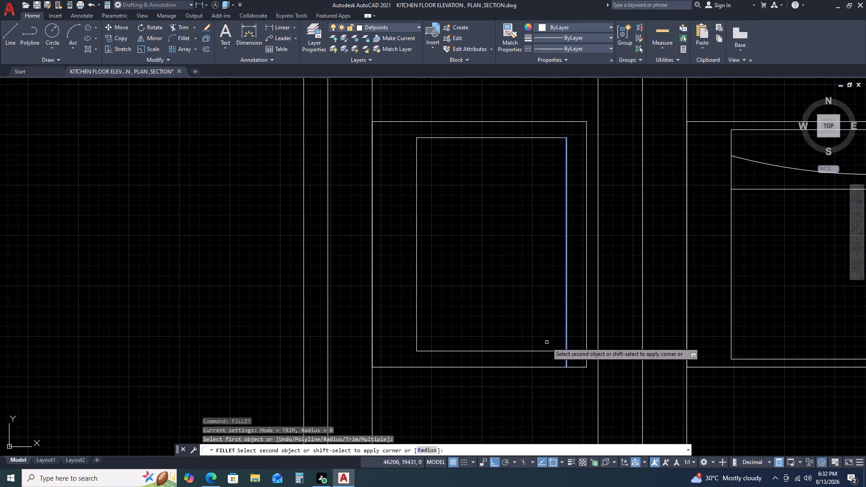
pyautogui.click(544, 353)
pyautogui.click(542, 350)
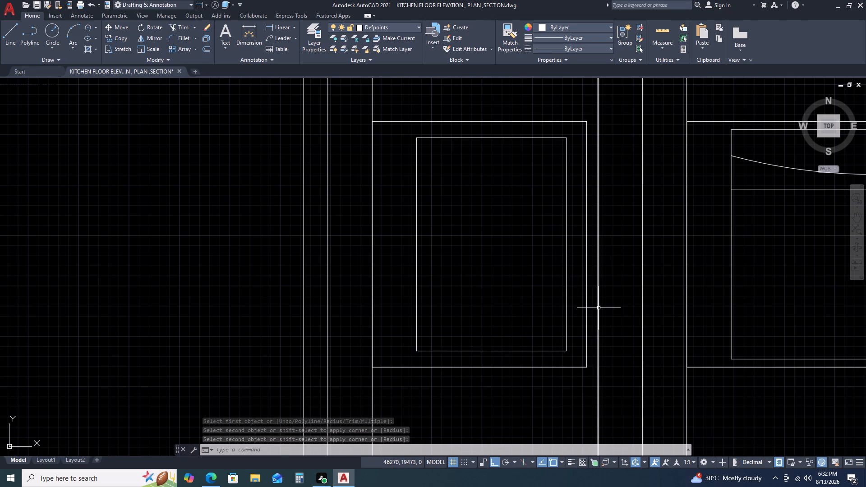
# Draw a horizontal line about 186 long across the inner rectangle, roughly a third of the way down from its top edge.
pyautogui.write('L')
pyautogui.press('space')
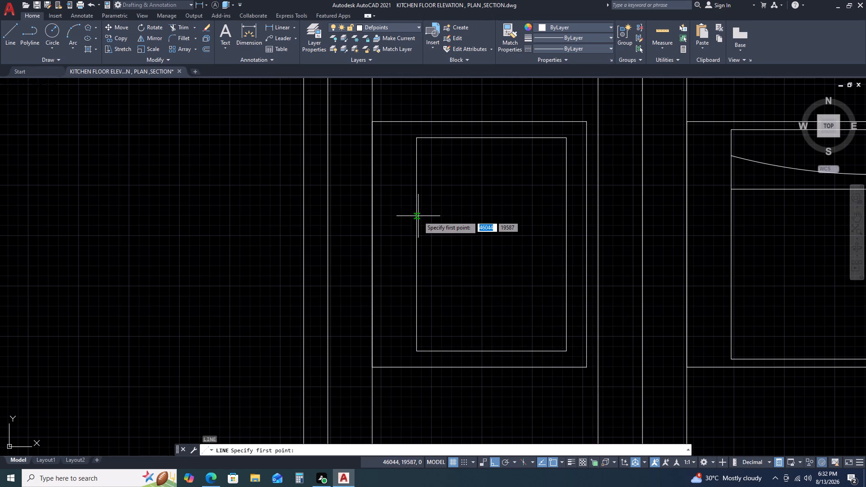
pyautogui.click(415, 216)
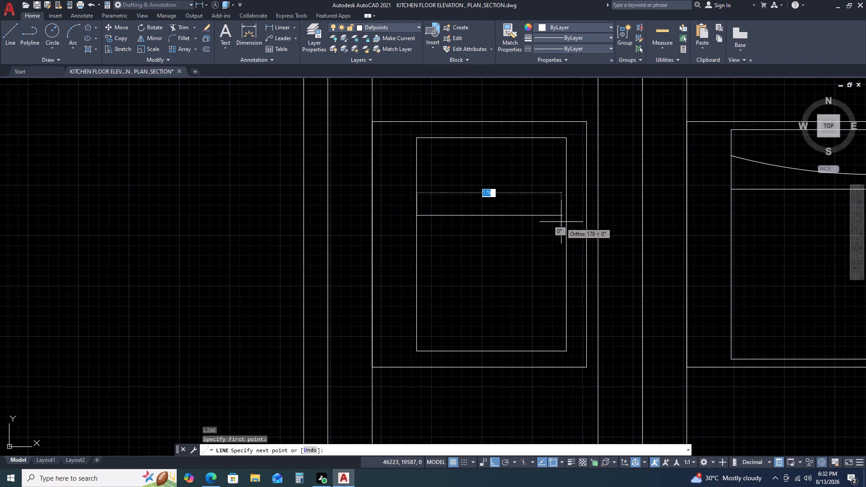
pyautogui.click(566, 216)
pyautogui.press('Escape')
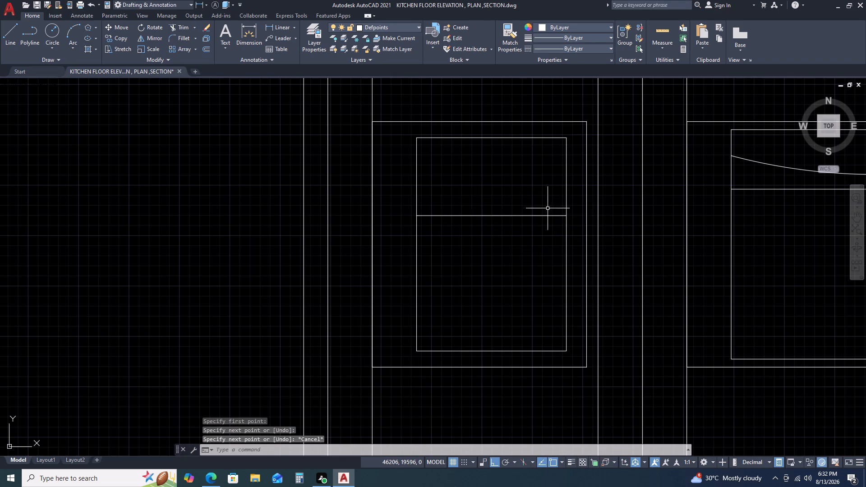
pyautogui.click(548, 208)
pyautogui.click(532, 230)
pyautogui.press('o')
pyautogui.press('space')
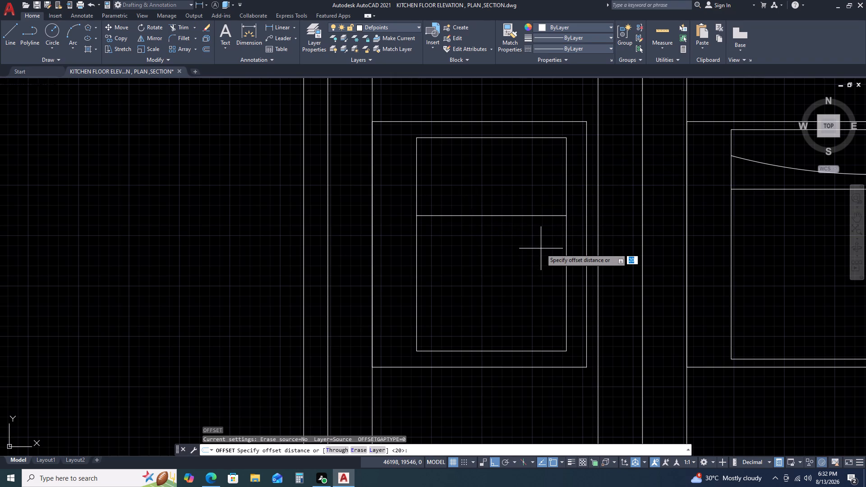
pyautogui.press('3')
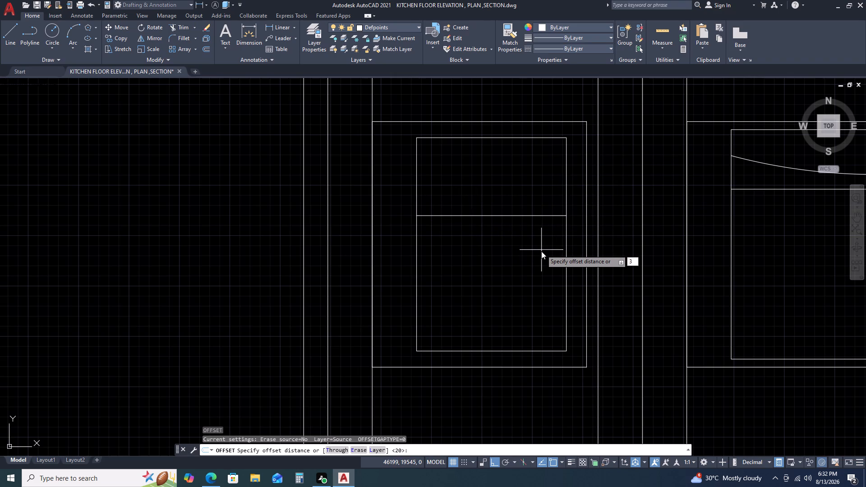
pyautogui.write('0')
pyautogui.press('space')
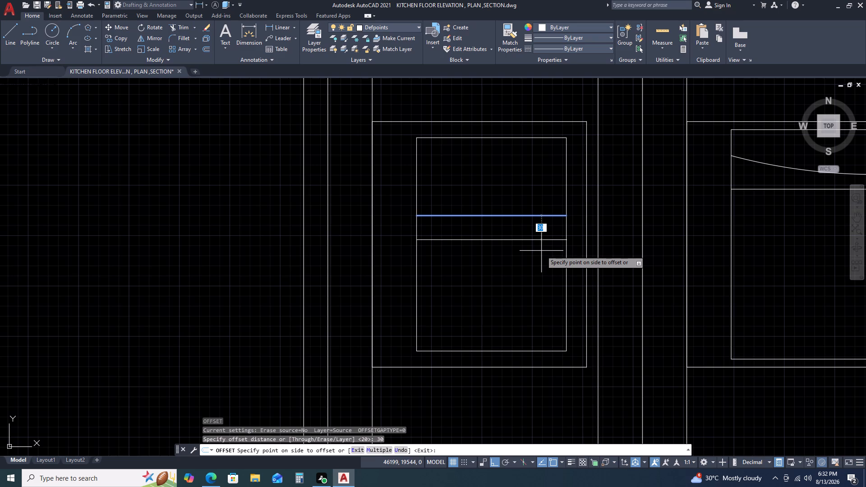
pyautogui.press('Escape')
# Offset the horizontal dividing line downward by 25.
pyautogui.click(545, 212)
pyautogui.click(540, 219)
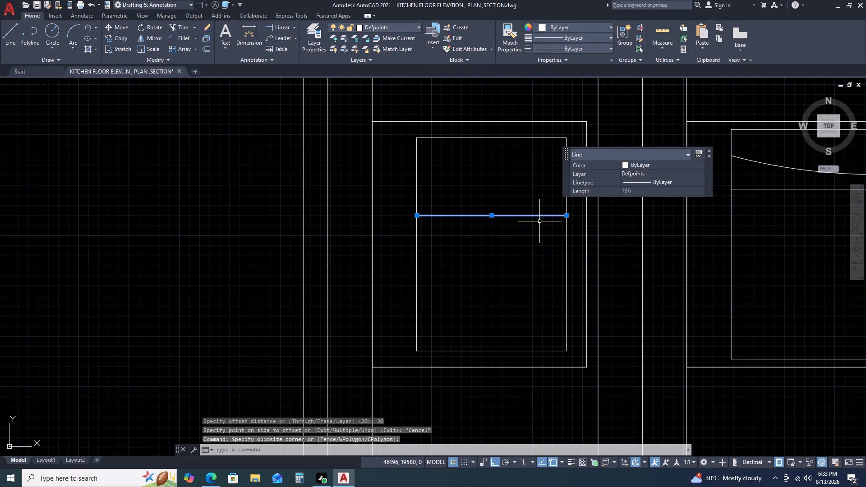
pyautogui.press('o')
pyautogui.press('space')
pyautogui.press('2')
pyautogui.write('5')
pyautogui.press('space')
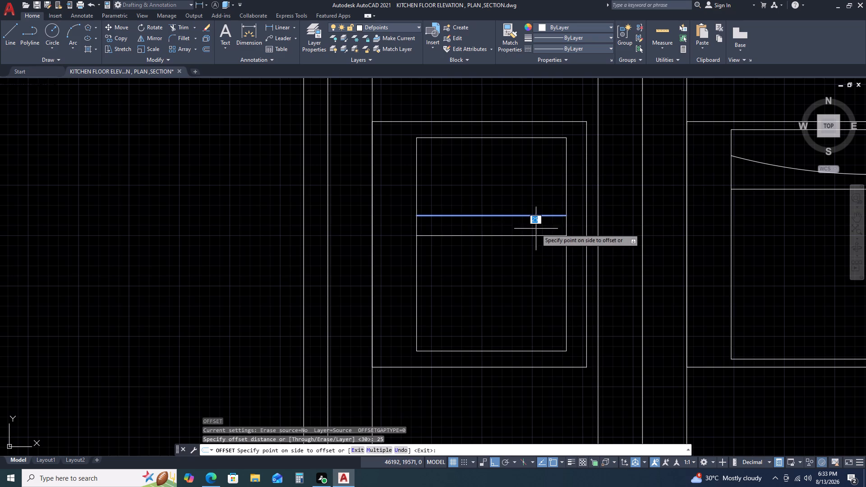
pyautogui.click(535, 231)
pyautogui.press('Escape')
# Trim the inner rectangle's side edges between the two dividing lines to leave separate upper and lower rectangles.
pyautogui.write('TR')
pyautogui.press('space')
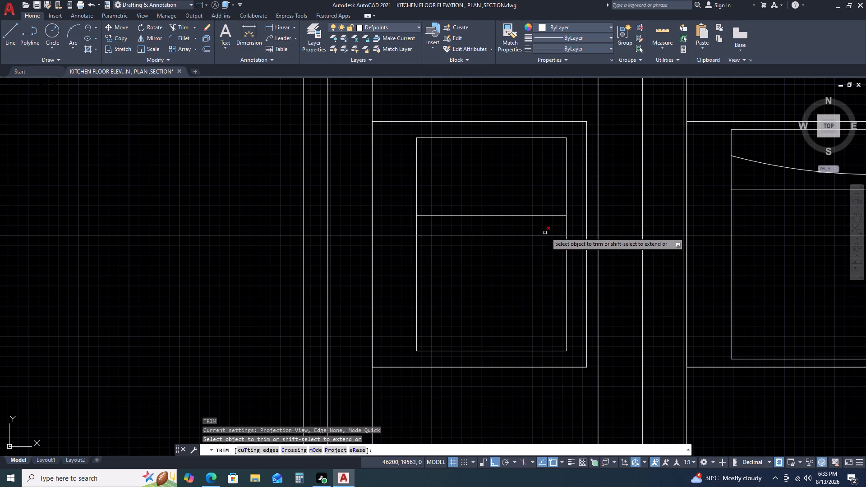
pyautogui.click(569, 226)
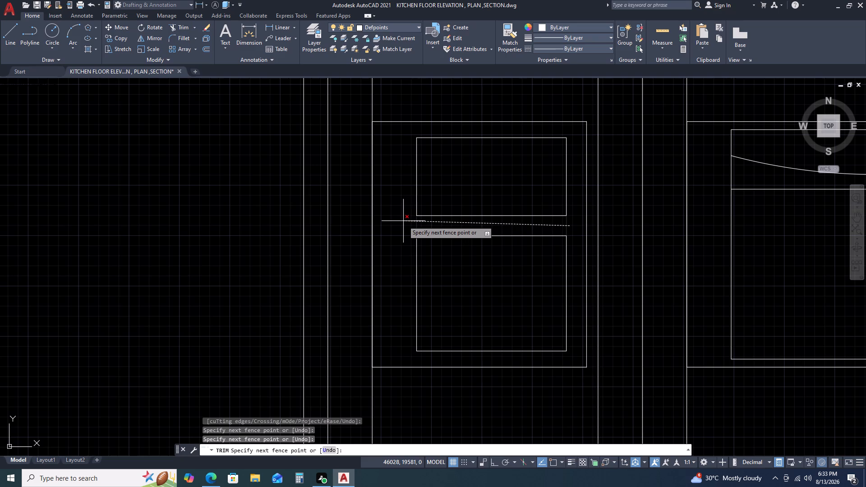
pyautogui.click(403, 221)
pyautogui.press('Escape')
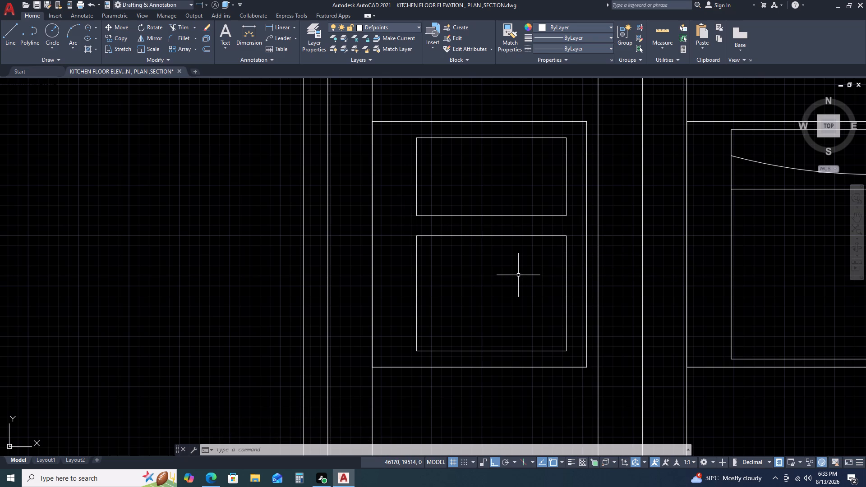
# Draw vertical and horizontal centre lines across the upper inner rectangle, joining the midpoints of its opposite edges.
pyautogui.write('L')
pyautogui.press('space')
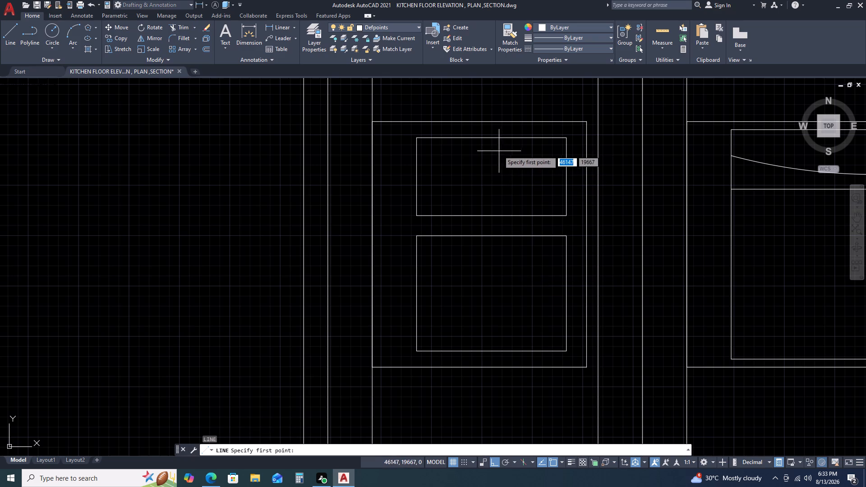
pyautogui.click(493, 138)
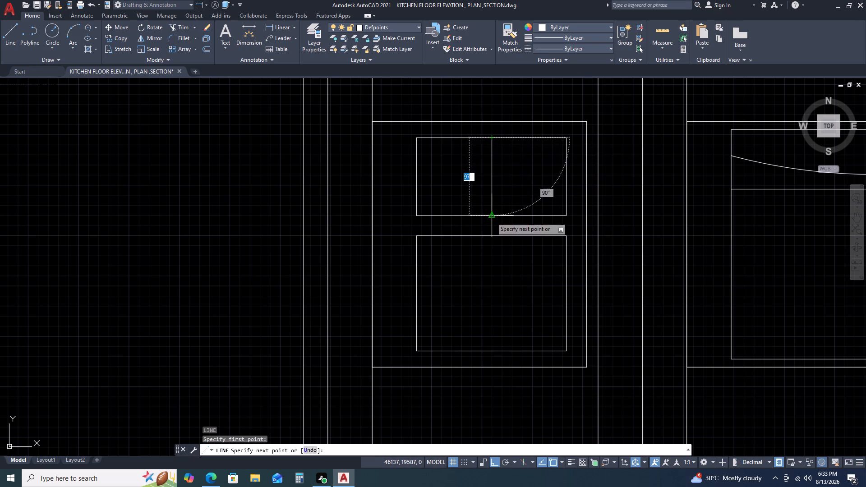
pyautogui.click(491, 217)
pyautogui.press('Escape')
pyautogui.press('space')
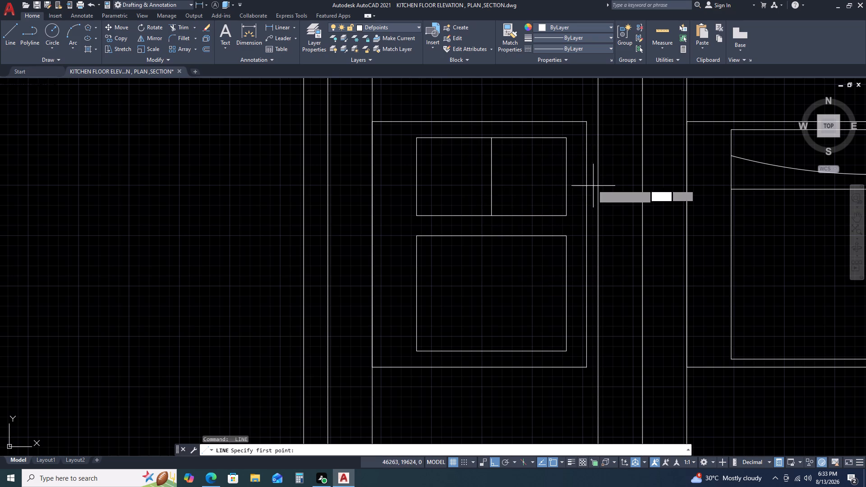
pyautogui.click(568, 178)
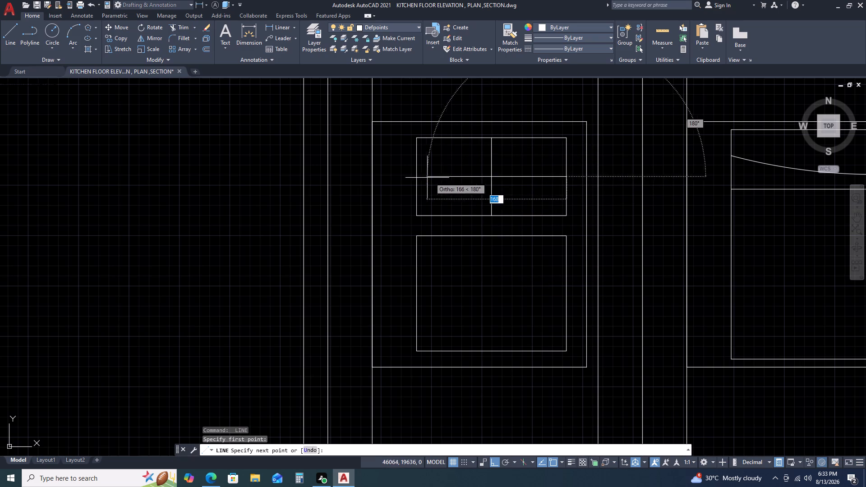
pyautogui.click(419, 178)
pyautogui.press('Escape')
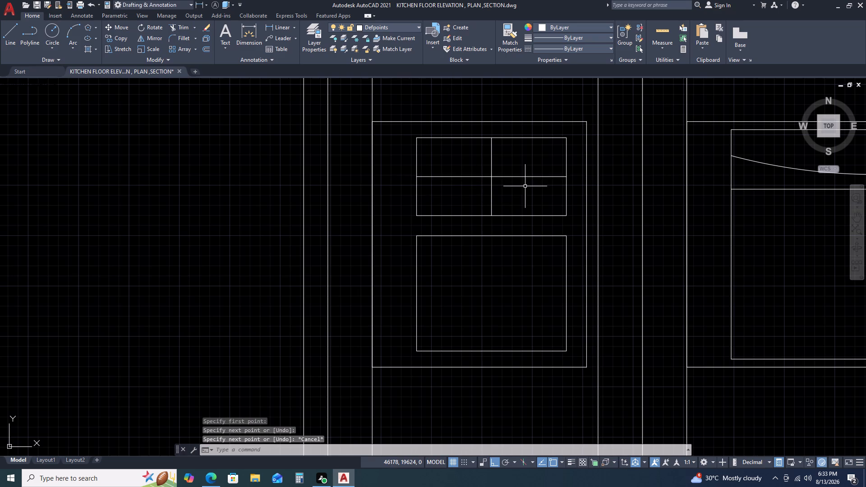
# Draw a small rectangle about 18 by 14 in the upper-left quarter of the upper inner rectangle, near the centre lines' crossing.
pyautogui.write('RE')
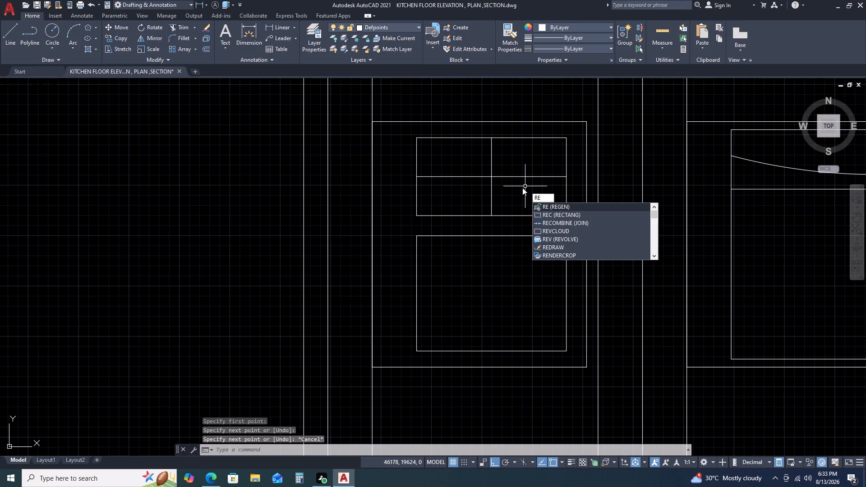
pyautogui.press('c')
pyautogui.press('space')
pyautogui.click(470, 163)
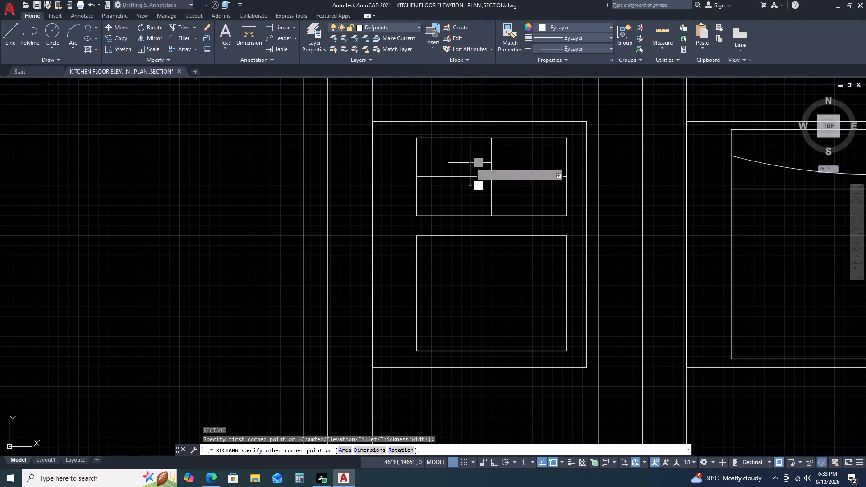
pyautogui.scroll(2, 484, 178)
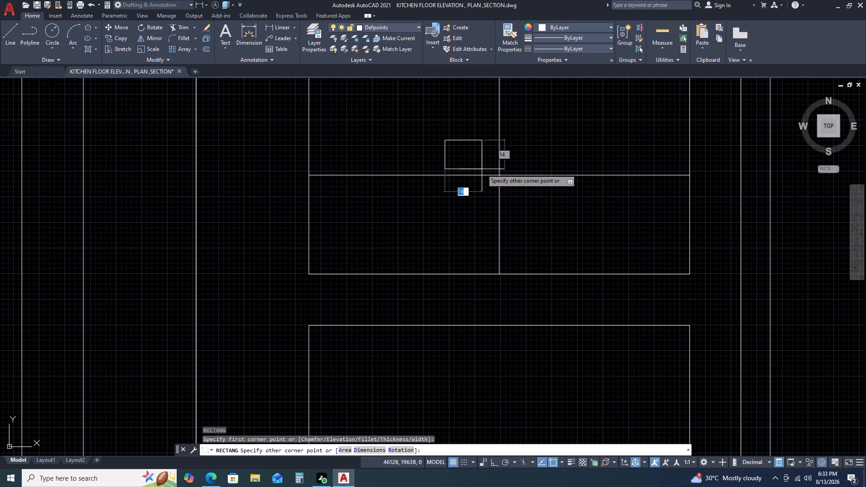
pyautogui.click(482, 169)
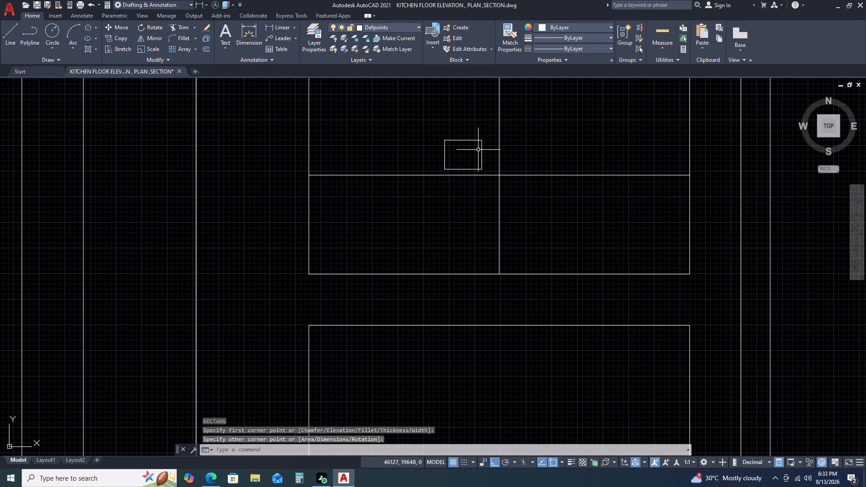
# Move the small rectangle slightly straight up, away from the horizontal centre line.
pyautogui.click(484, 146)
pyautogui.click(468, 138)
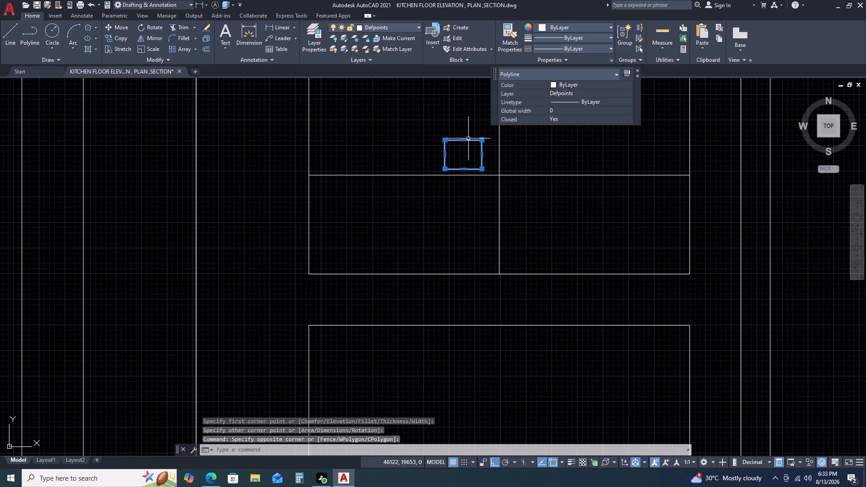
pyautogui.write('M')
pyautogui.press('space')
pyautogui.click(468, 138)
pyautogui.click(457, 122)
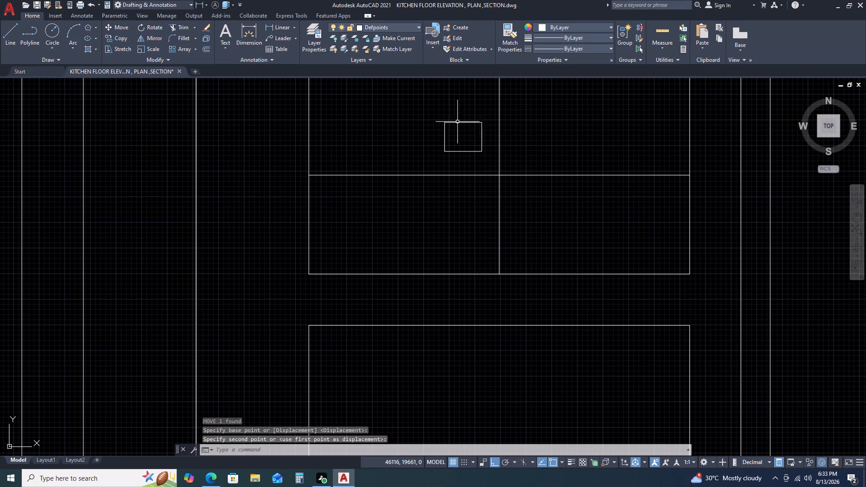
# Mirror the small rectangle across the vertical centre line of the upper inner rectangle, keeping the original.
pyautogui.click(490, 150)
pyautogui.click(472, 121)
pyautogui.write('MI')
pyautogui.press('space')
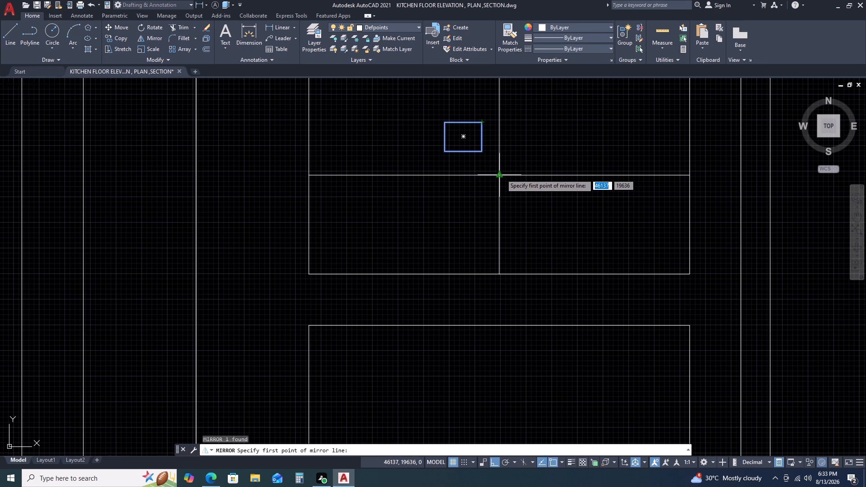
pyautogui.click(501, 174)
pyautogui.click(498, 123)
pyautogui.click(511, 157)
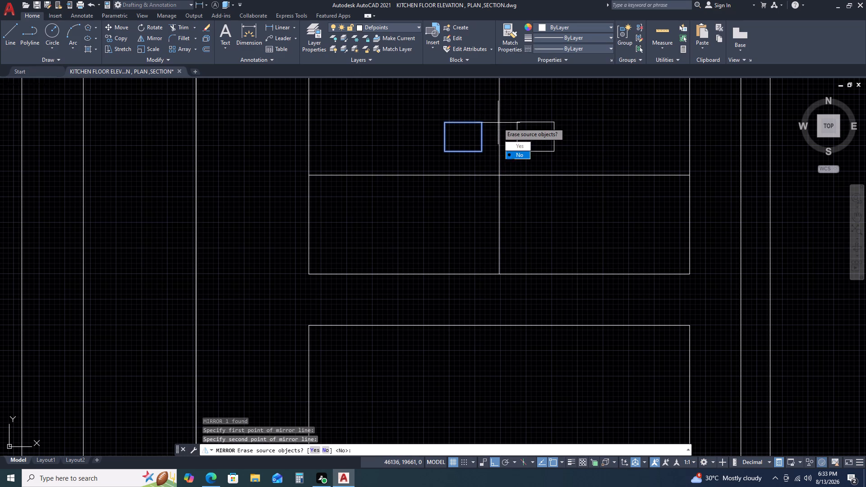
# Mirror the small rectangle in the upper-right quarter across the horizontal centre line, keeping the original.
pyautogui.click(539, 112)
pyautogui.click(519, 136)
pyautogui.write('MI')
pyautogui.press('space')
pyautogui.click(501, 175)
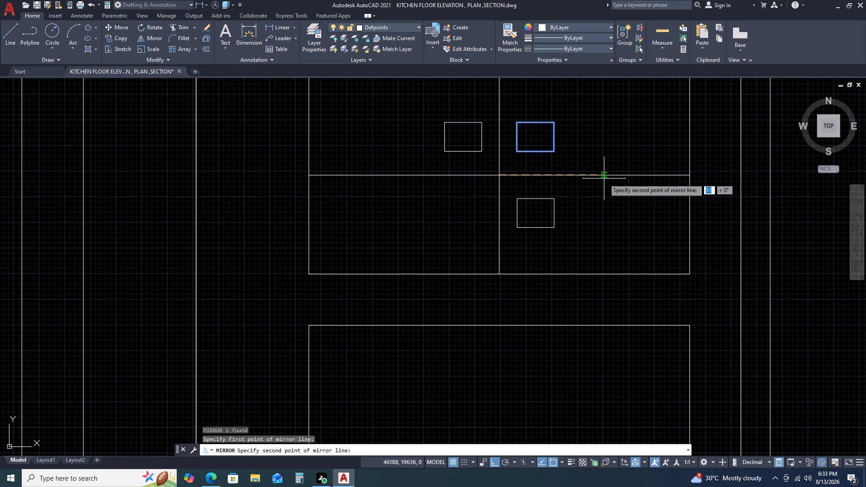
pyautogui.click(604, 179)
pyautogui.moveTo(626, 211); pyautogui.dragTo(606, 179)
# Mirror the small rectangle in the lower-right quarter across the vertical centre line into the lower-left quarter, keeping the original.
pyautogui.moveTo(549, 188); pyautogui.dragTo(545, 191)
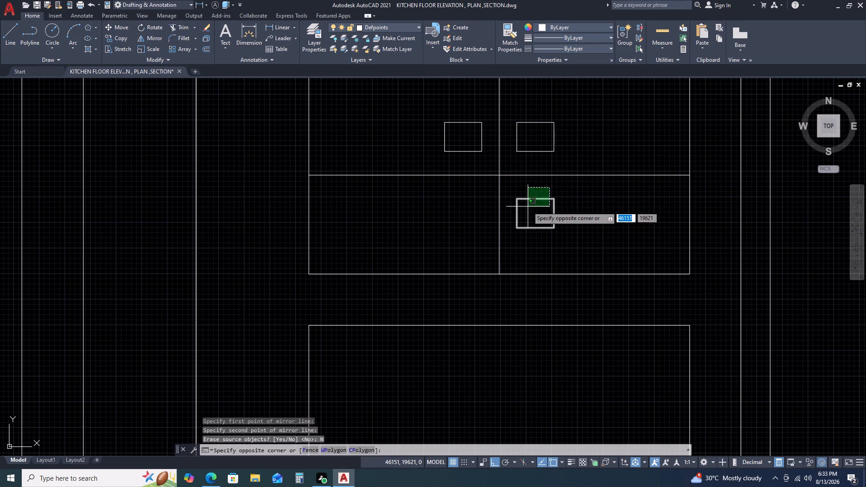
pyautogui.click(528, 207)
pyautogui.write('MI')
pyautogui.press('space')
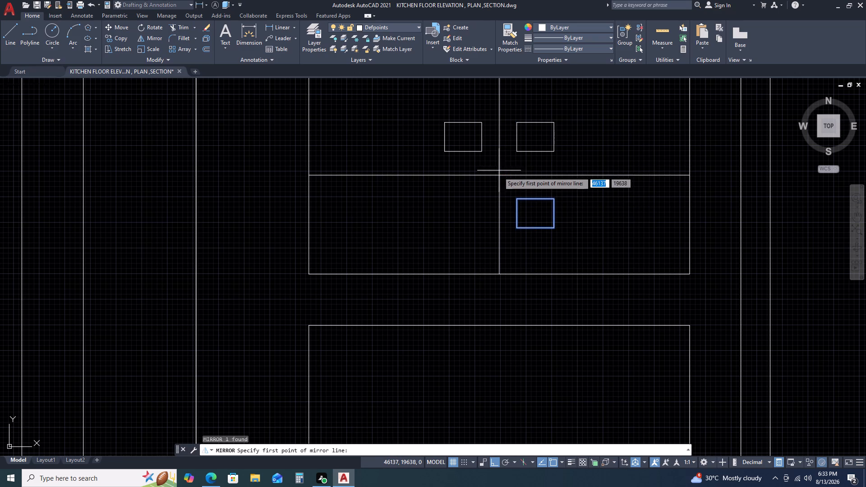
pyautogui.click(497, 177)
pyautogui.click(499, 128)
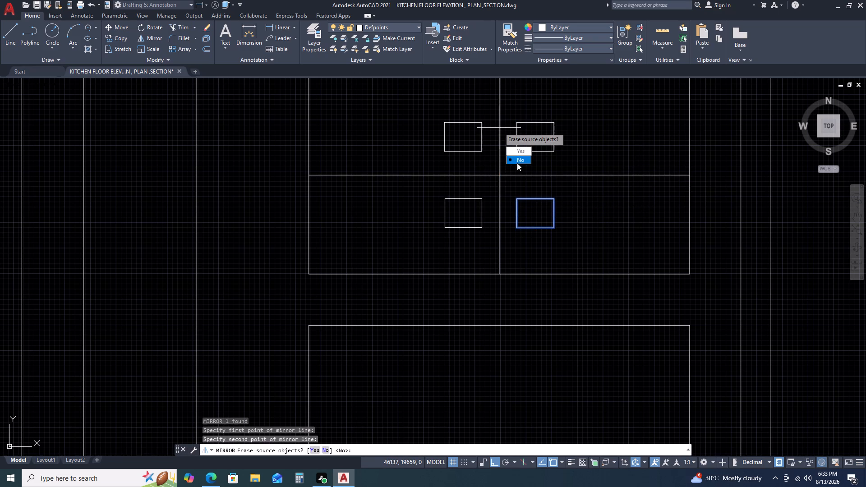
pyautogui.click(517, 163)
pyautogui.press('Escape')
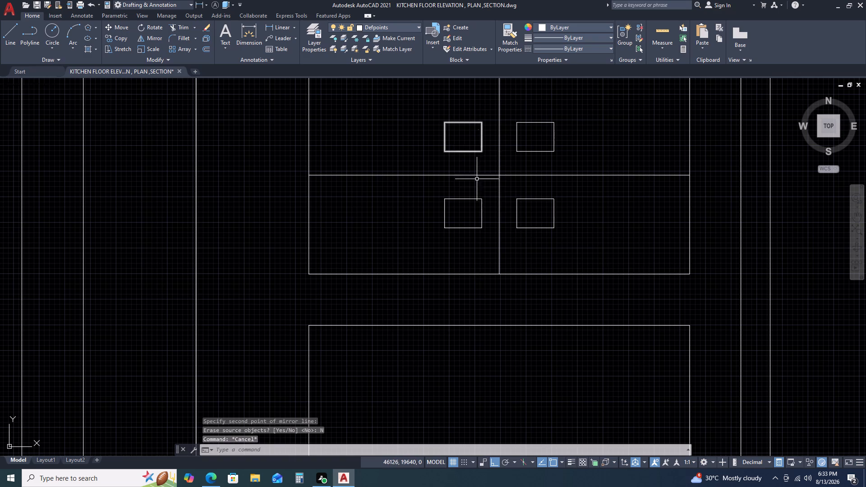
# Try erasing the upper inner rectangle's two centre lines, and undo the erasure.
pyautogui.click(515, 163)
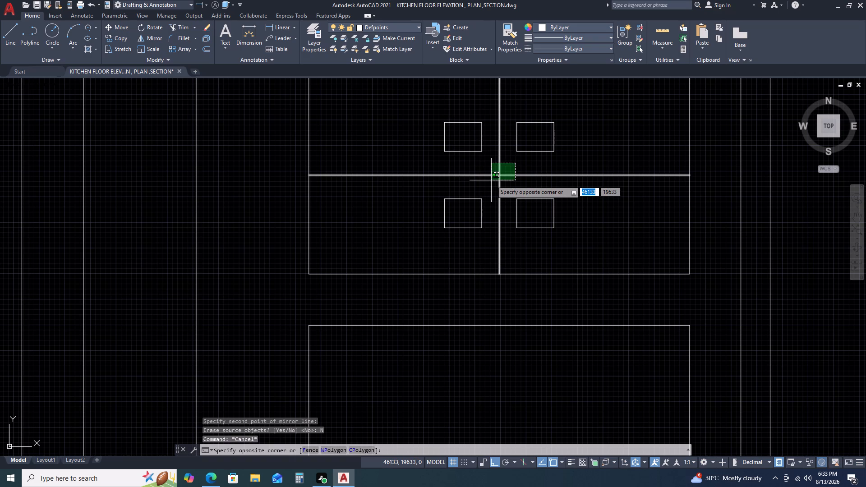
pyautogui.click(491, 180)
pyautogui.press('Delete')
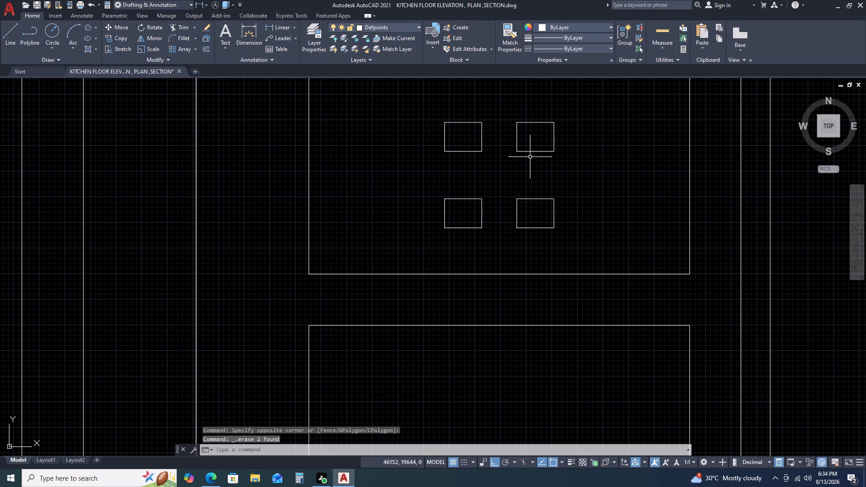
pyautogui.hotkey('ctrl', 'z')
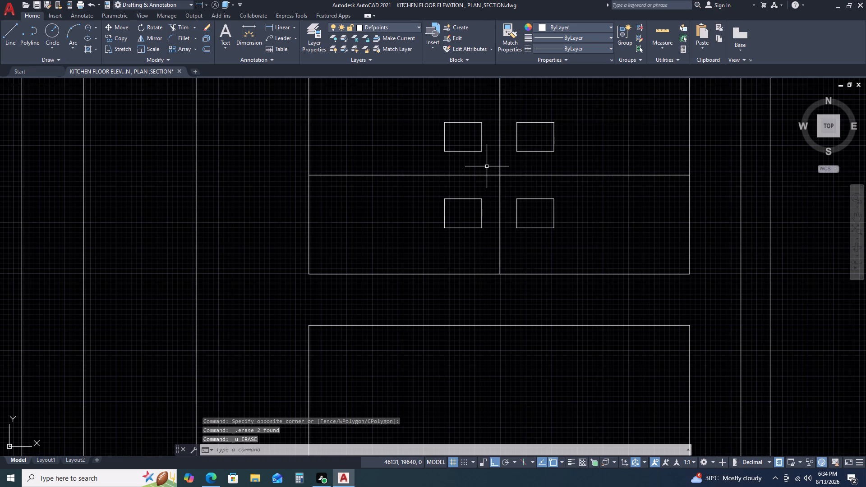
# Draw another small rectangle inside the upper inner rectangle, near its upper-left corner.
pyautogui.write('REC')
pyautogui.press('space')
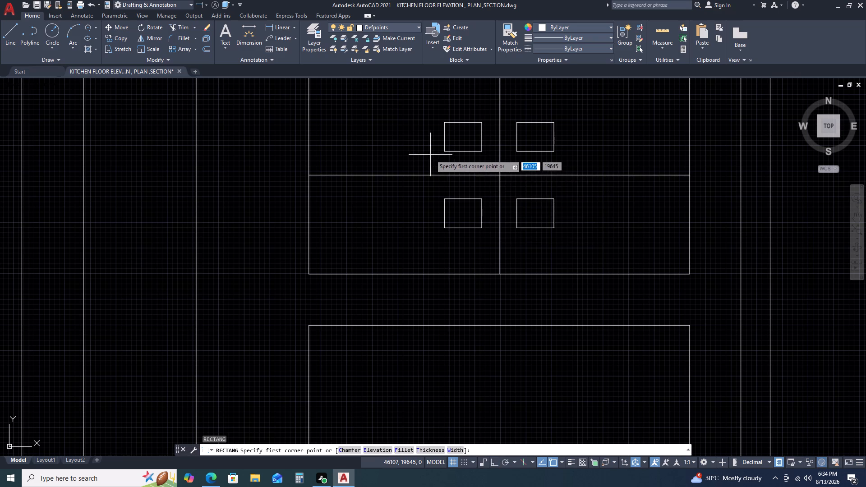
pyautogui.scroll(-2, 427, 161)
pyautogui.click(392, 138)
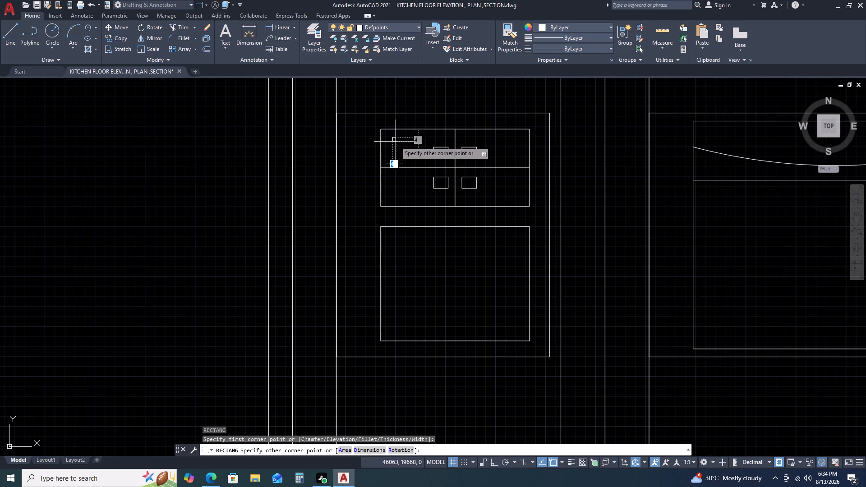
pyautogui.click(405, 147)
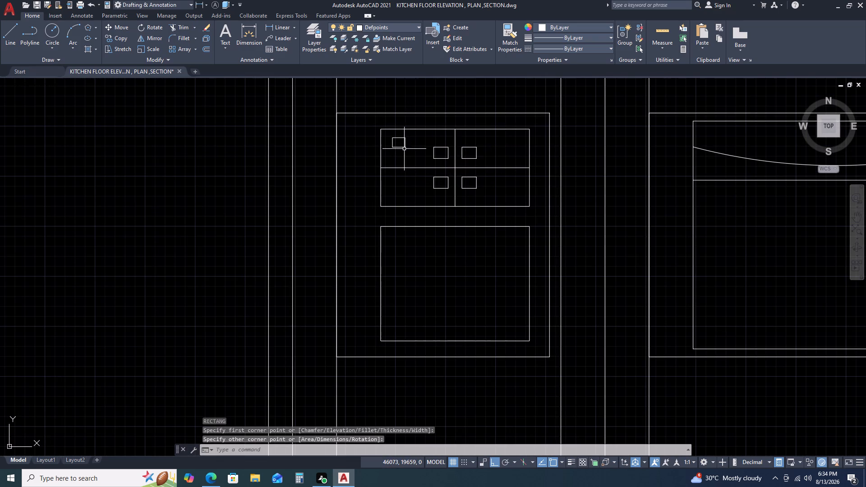
# Copy the new corner rectangle straight down twice, about 20 and 39 below the original, to form a column of three.
pyautogui.click(404, 149)
pyautogui.click(404, 143)
pyautogui.write('CO')
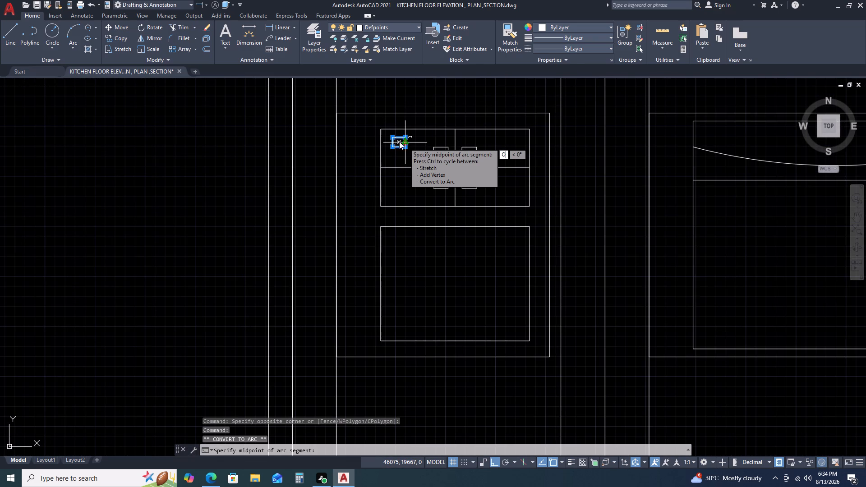
pyautogui.press('BackSpace')
pyautogui.press('BackSpace')
pyautogui.press('c')
pyautogui.write('O')
pyautogui.press('space')
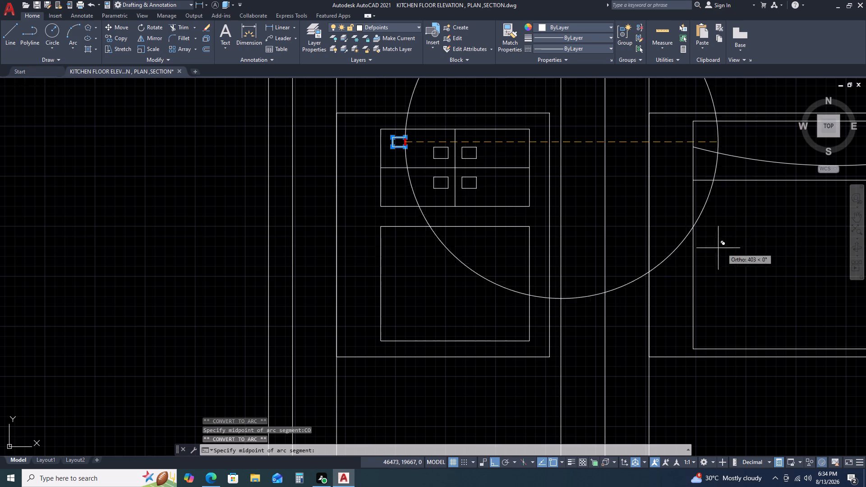
pyautogui.press('Escape')
pyautogui.write('CO')
pyautogui.press('space')
pyautogui.click(417, 146)
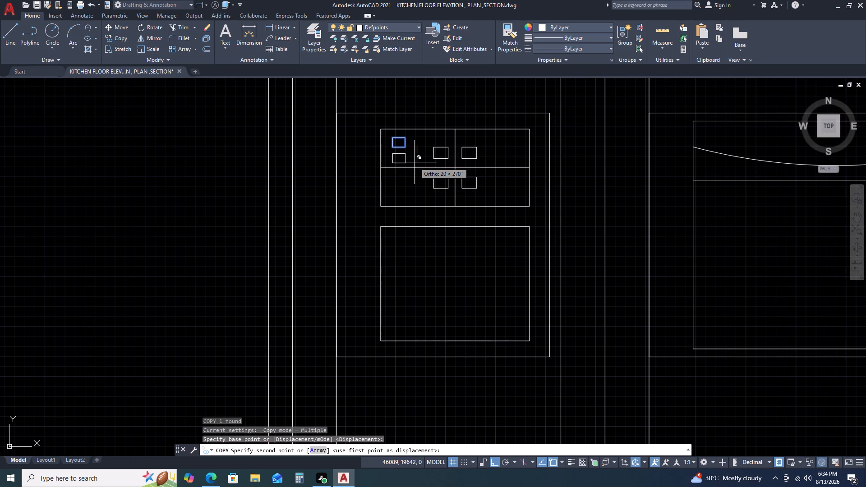
pyautogui.click(415, 162)
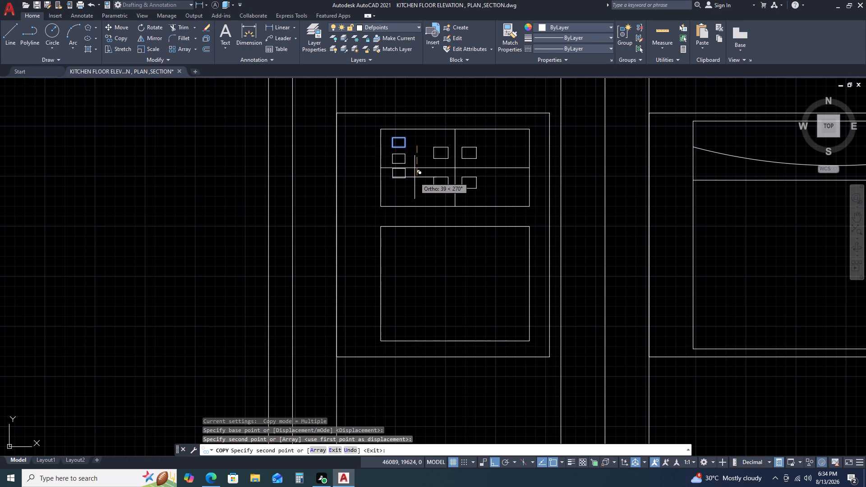
pyautogui.click(415, 177)
pyautogui.press('Escape')
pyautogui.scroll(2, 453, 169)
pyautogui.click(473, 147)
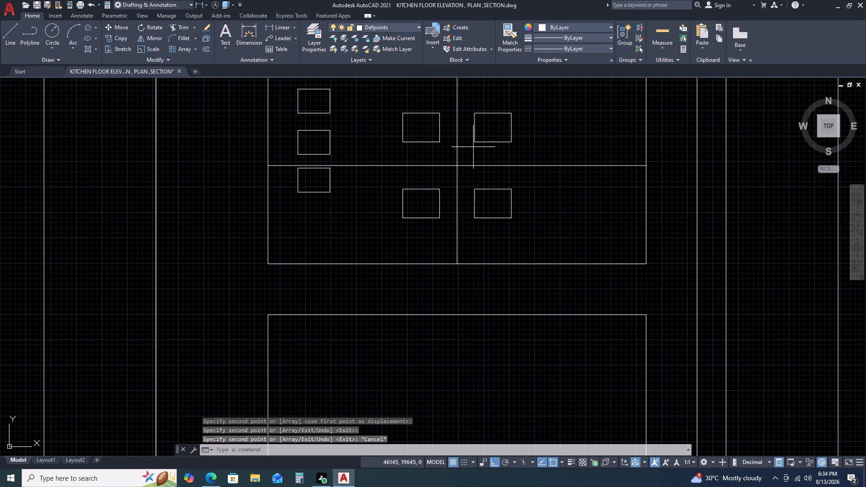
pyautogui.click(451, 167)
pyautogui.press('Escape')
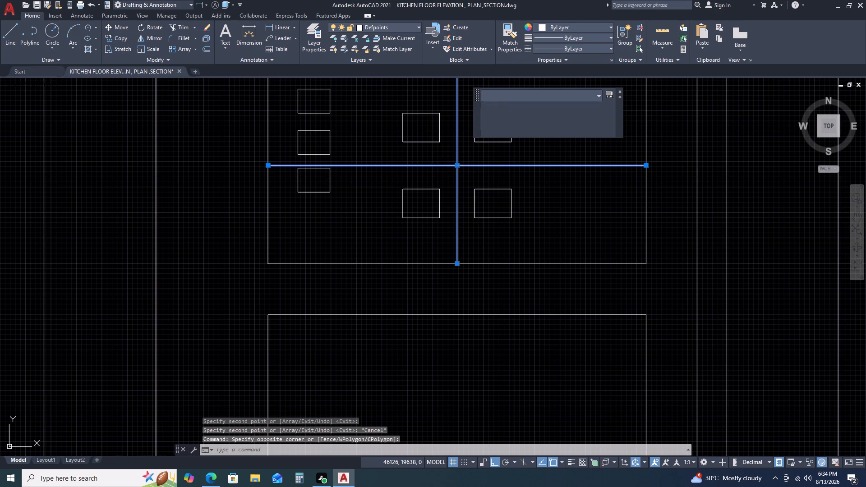
# Mirror the column of three small rectangles across the vertical centre line to the opposite side, keeping the originals.
pyautogui.click(284, 84)
pyautogui.click(346, 206)
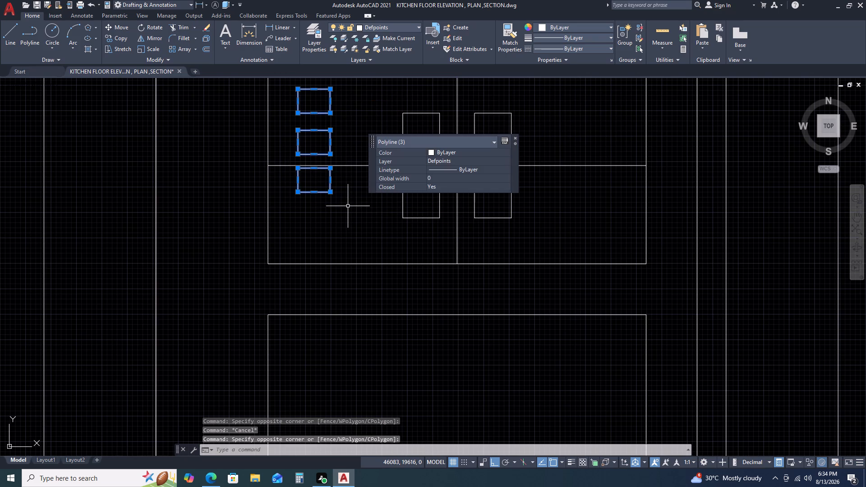
pyautogui.write('MI')
pyautogui.press('space')
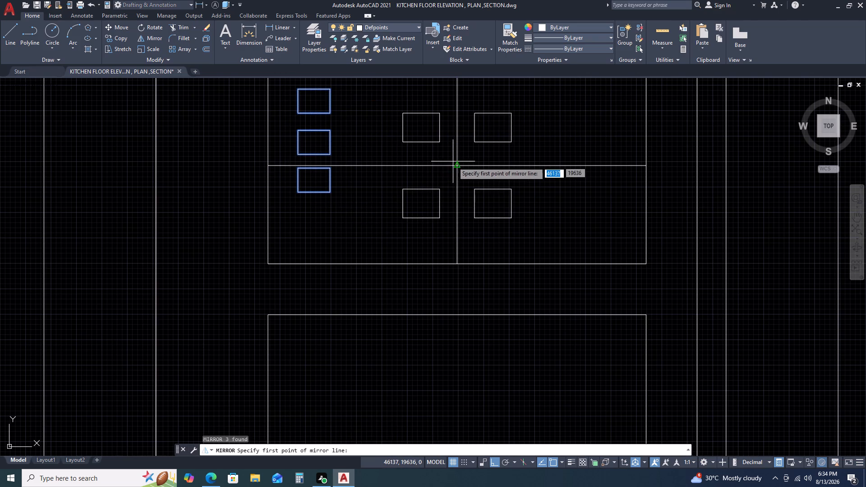
pyautogui.click(456, 166)
pyautogui.moveTo(456, 135); pyautogui.dragTo(445, 241, button='middle')
pyautogui.middleClick(445, 241)
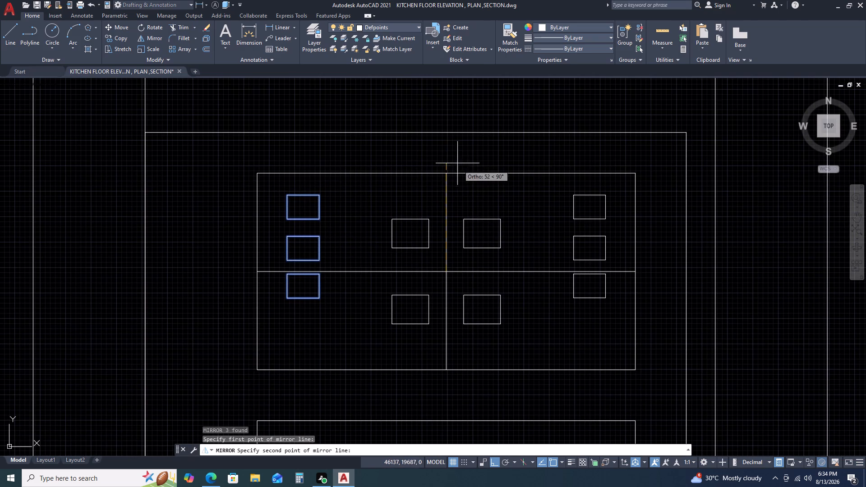
pyautogui.click(448, 148)
pyautogui.click(478, 184)
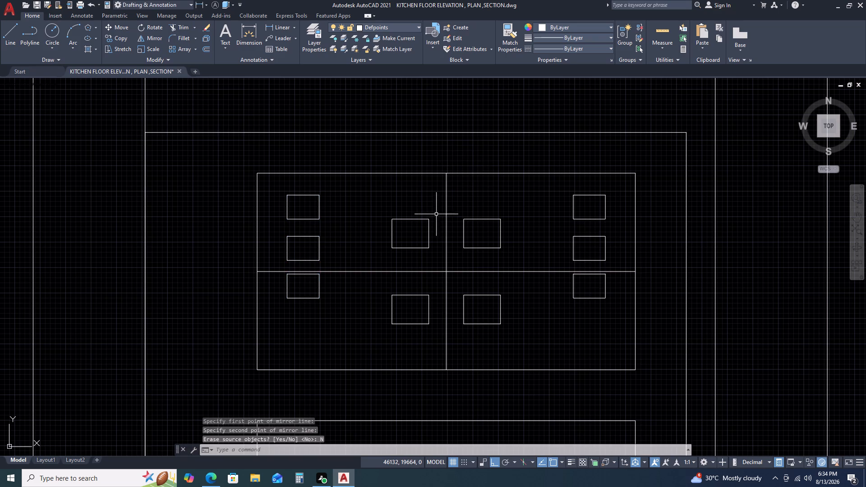
pyautogui.press('Escape')
# Erase the vertical and horizontal centre lines of the upper inner rectangle.
pyautogui.click(455, 262)
pyautogui.click(433, 282)
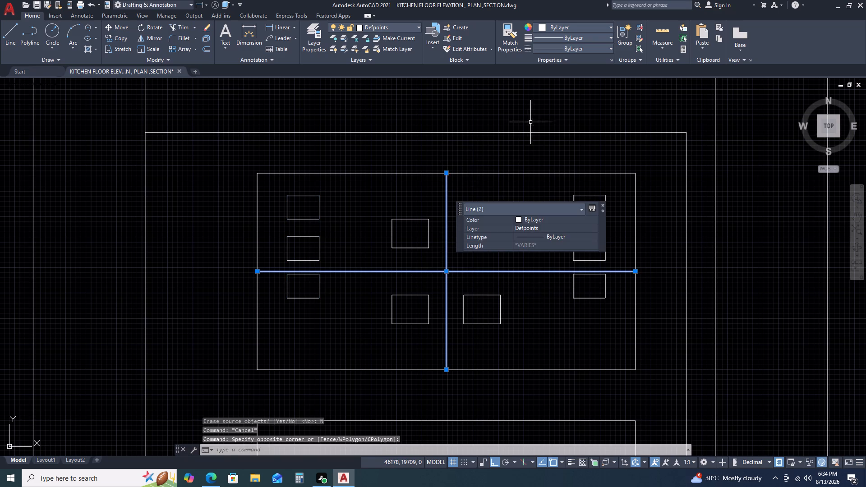
pyautogui.press('Delete')
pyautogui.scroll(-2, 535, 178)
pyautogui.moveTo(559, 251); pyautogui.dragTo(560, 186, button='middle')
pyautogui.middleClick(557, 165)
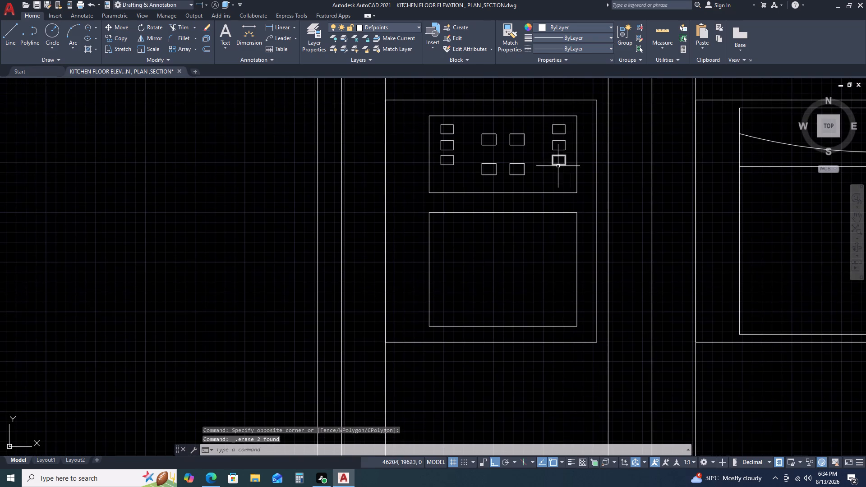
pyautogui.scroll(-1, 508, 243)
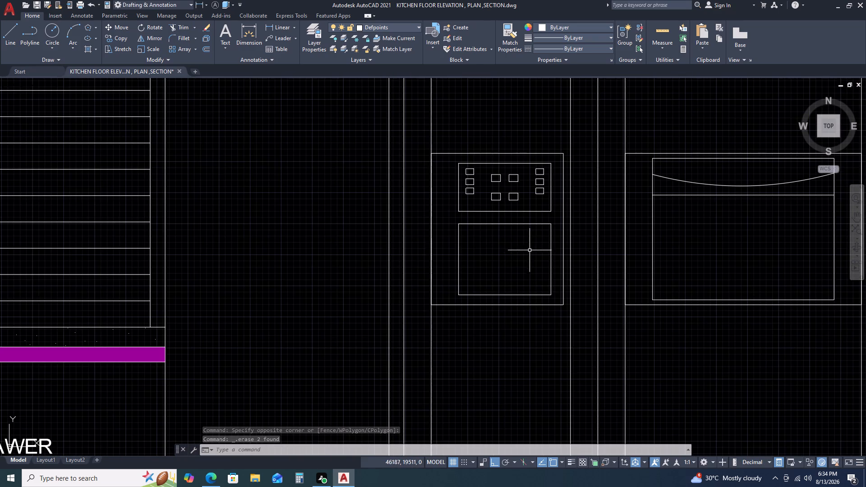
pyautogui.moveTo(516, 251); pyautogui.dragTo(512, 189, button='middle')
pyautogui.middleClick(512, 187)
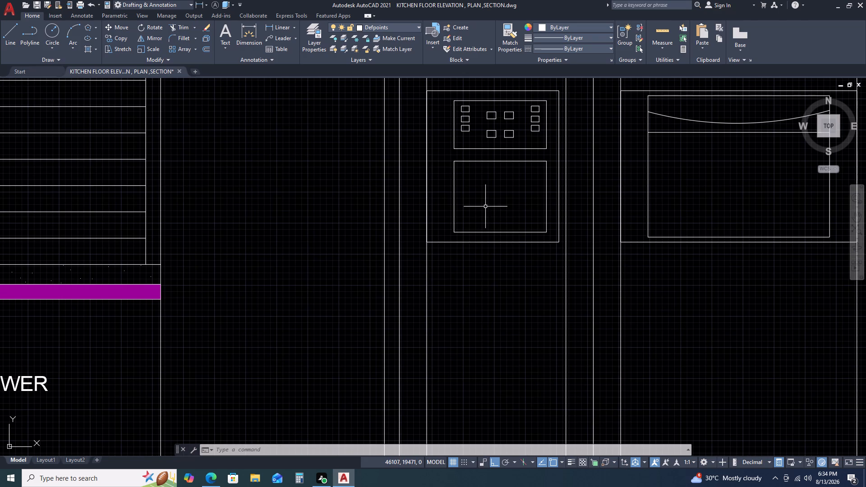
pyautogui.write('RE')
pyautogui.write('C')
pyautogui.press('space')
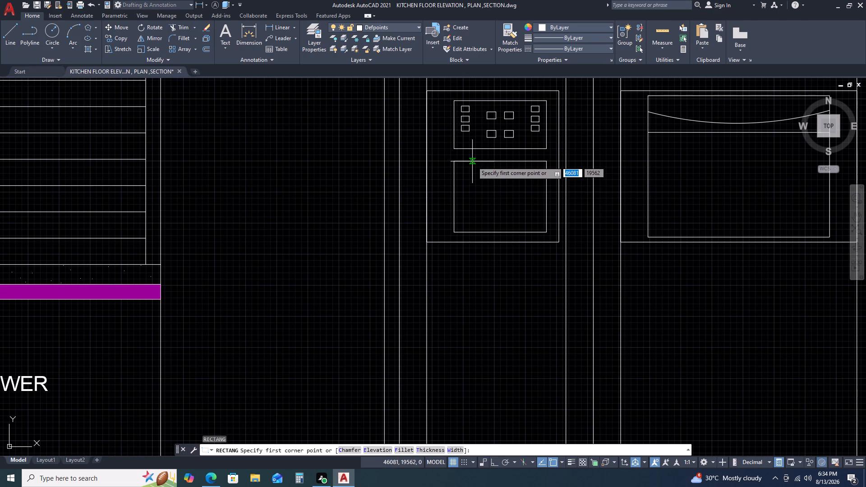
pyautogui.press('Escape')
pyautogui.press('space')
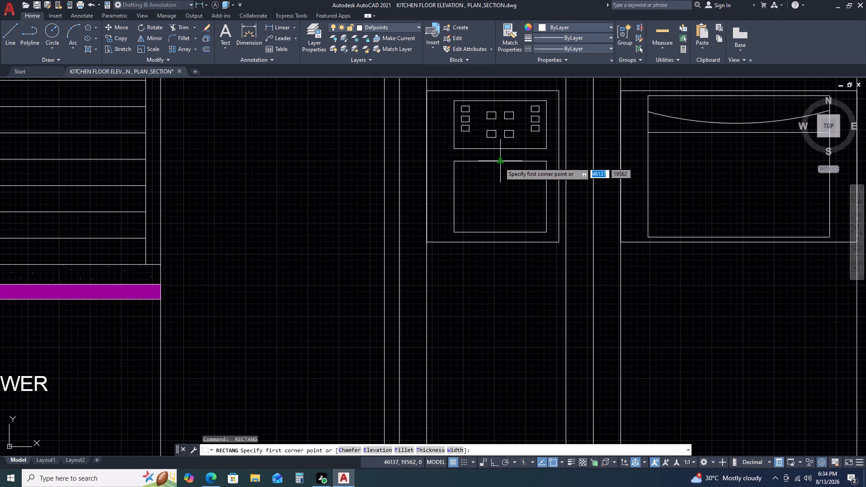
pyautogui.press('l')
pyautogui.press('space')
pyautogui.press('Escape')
# Draw vertical and horizontal centre lines across the lower inner rectangle, joining the midpoints of its opposite edges.
pyautogui.write('L')
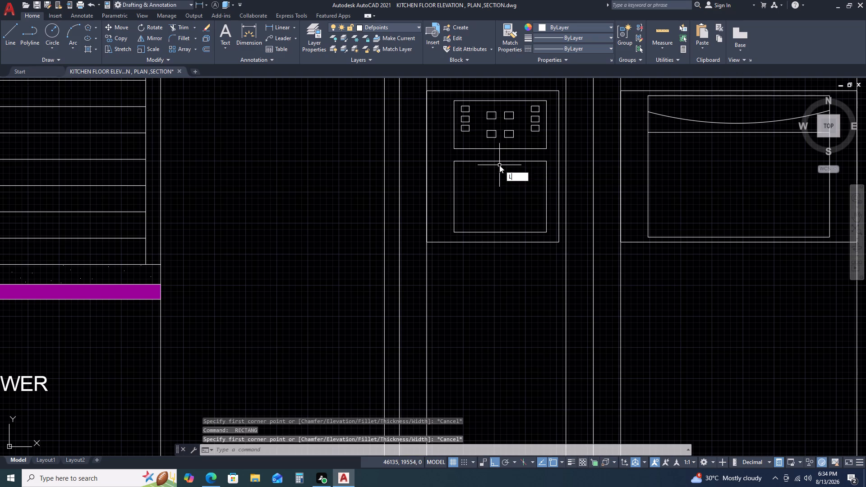
pyautogui.press('space')
pyautogui.click(501, 162)
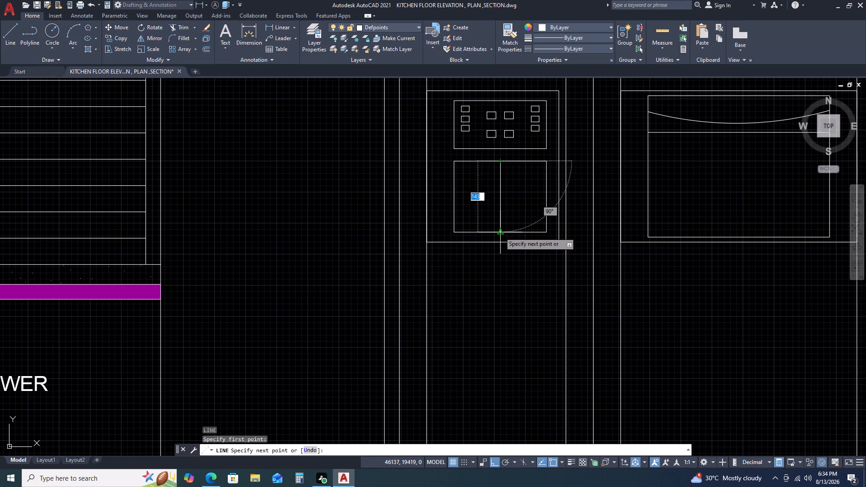
pyautogui.click(500, 232)
pyautogui.press('Escape')
pyautogui.press('space')
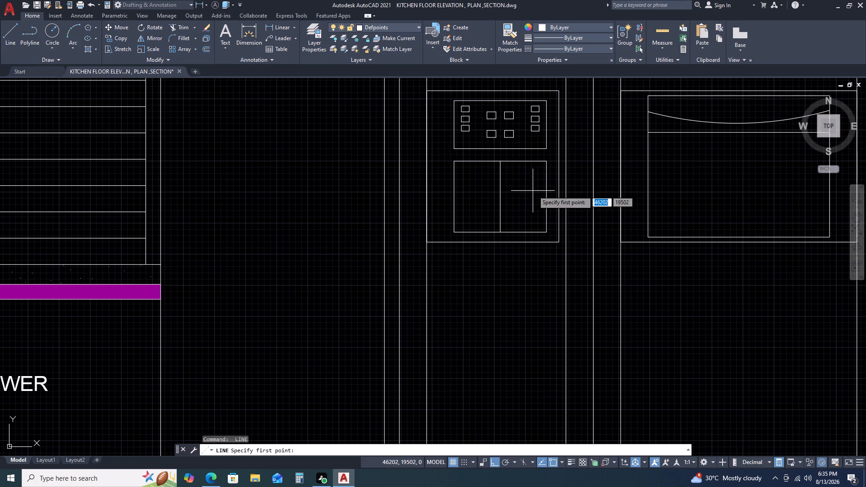
pyautogui.click(545, 198)
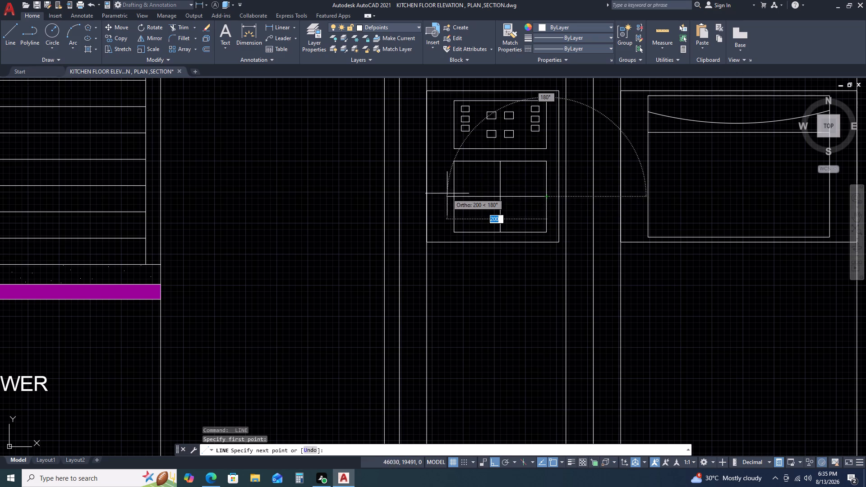
pyautogui.click(454, 198)
pyautogui.press('Escape')
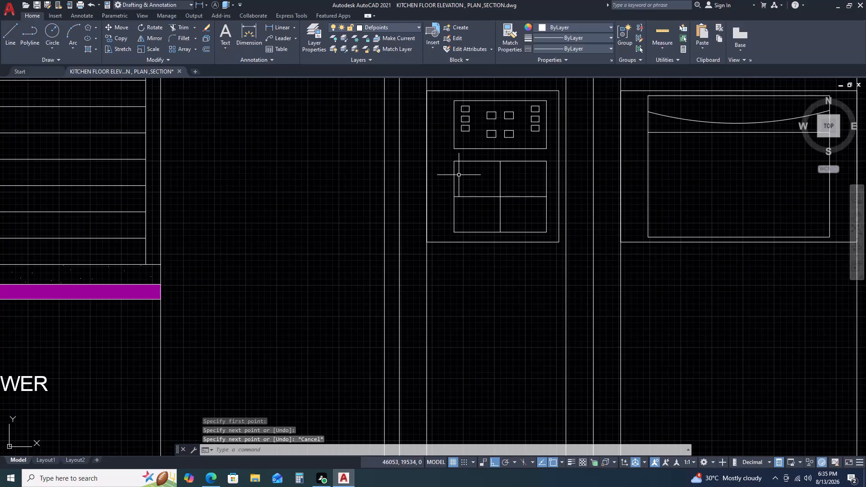
# Draw a shallow box 10 deep and about 36 wide hanging from the lower inner rectangle's top edge, in its left half.
pyautogui.press('space')
pyautogui.scroll(2, 452, 157)
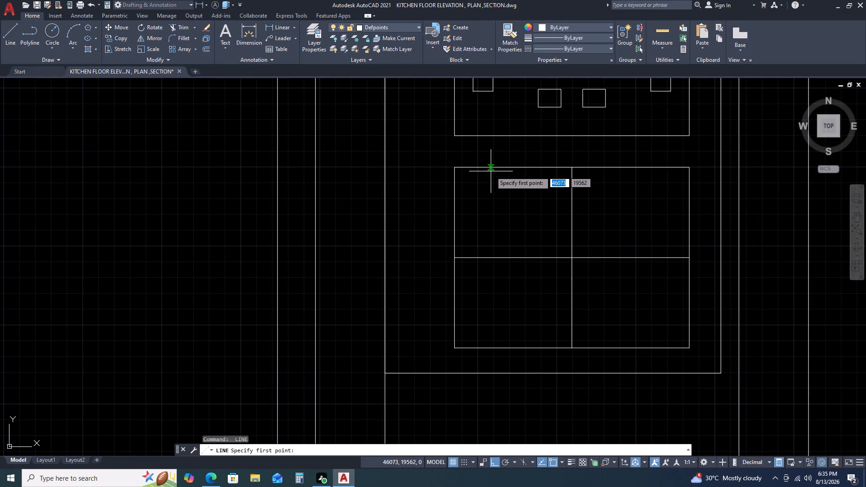
pyautogui.click(493, 168)
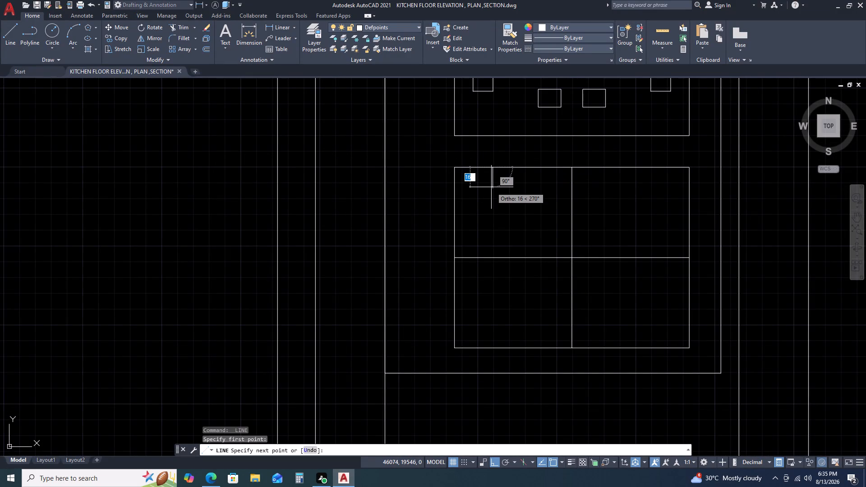
pyautogui.press('1')
pyautogui.press('0')
pyautogui.press('space')
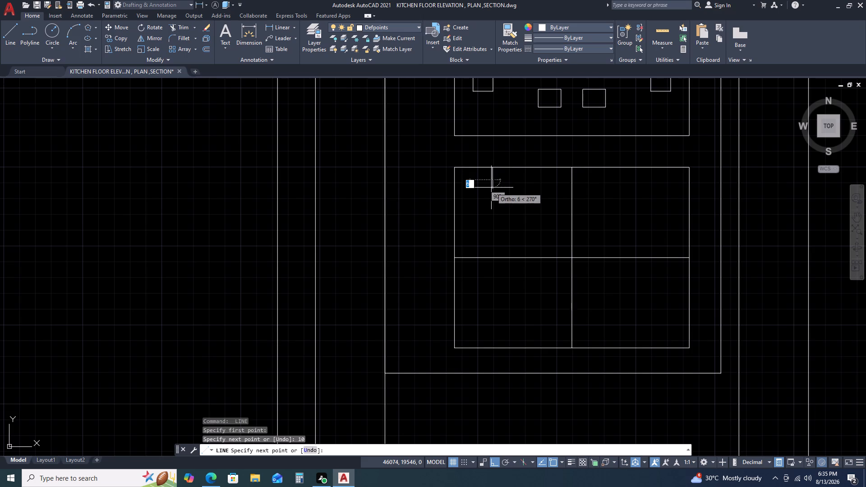
pyautogui.click(538, 181)
pyautogui.click(536, 168)
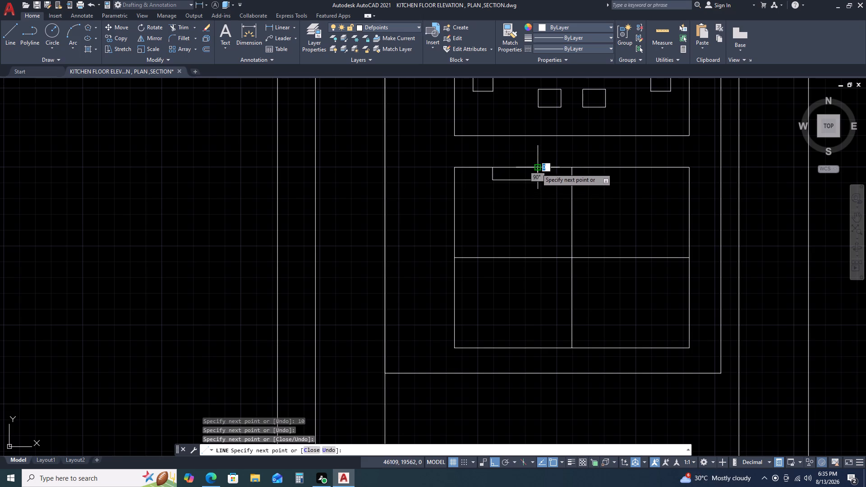
pyautogui.press('Escape')
# Draw a horizontal line across the middle of the shallow box, joining the midpoints of its short sides.
pyautogui.press('space')
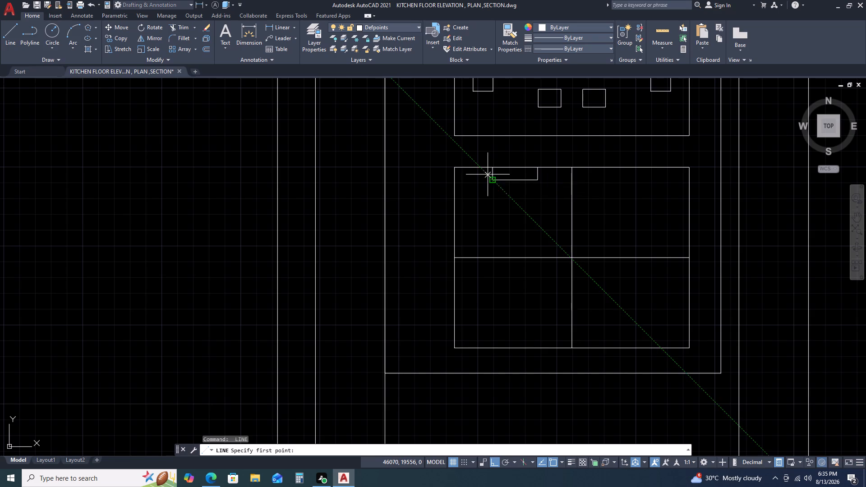
pyautogui.click(491, 173)
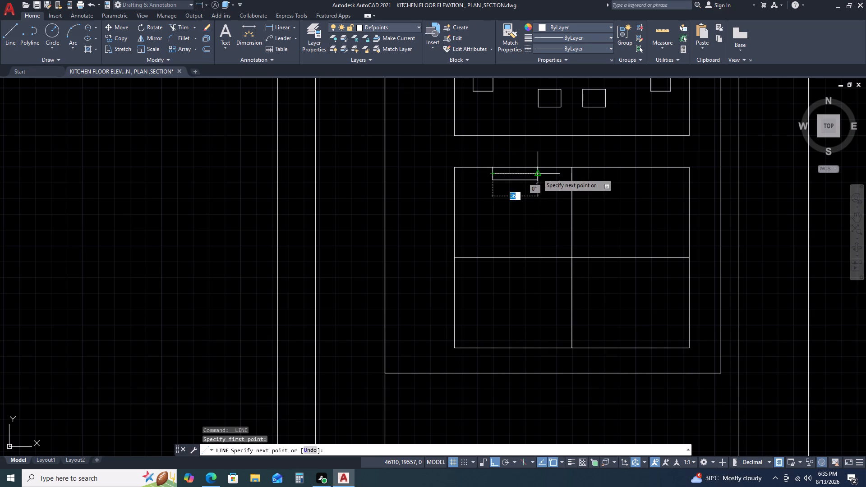
pyautogui.click(538, 174)
pyautogui.press('Escape')
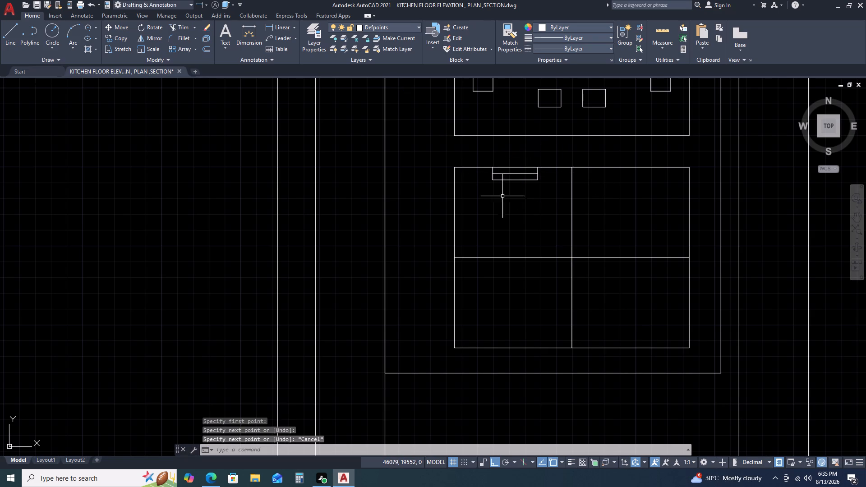
# With Ortho off, draw a trapezoid widening downward below the shallow box, with slanted sides about 32 long and a base about 37 wide.
pyautogui.press('l')
pyautogui.press('space')
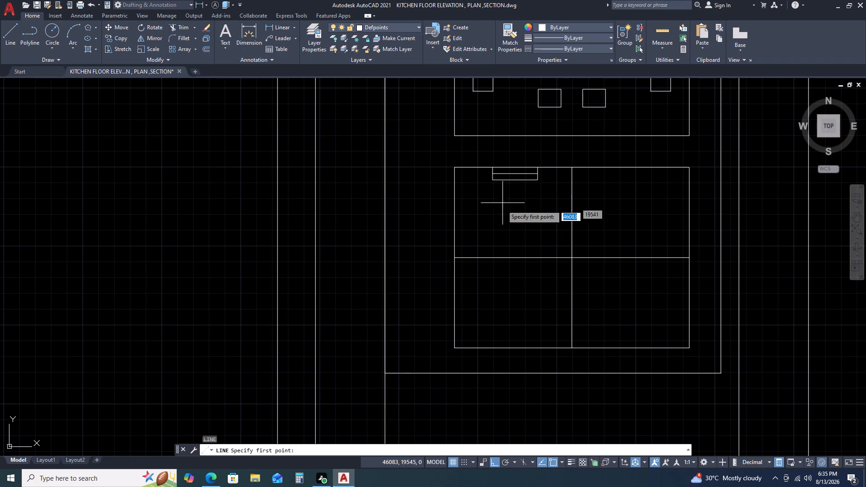
pyautogui.click(504, 180)
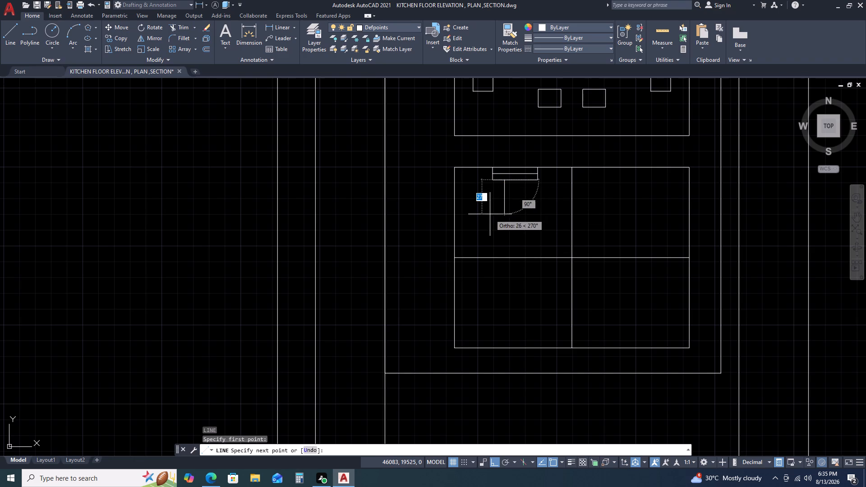
pyautogui.press('F8')
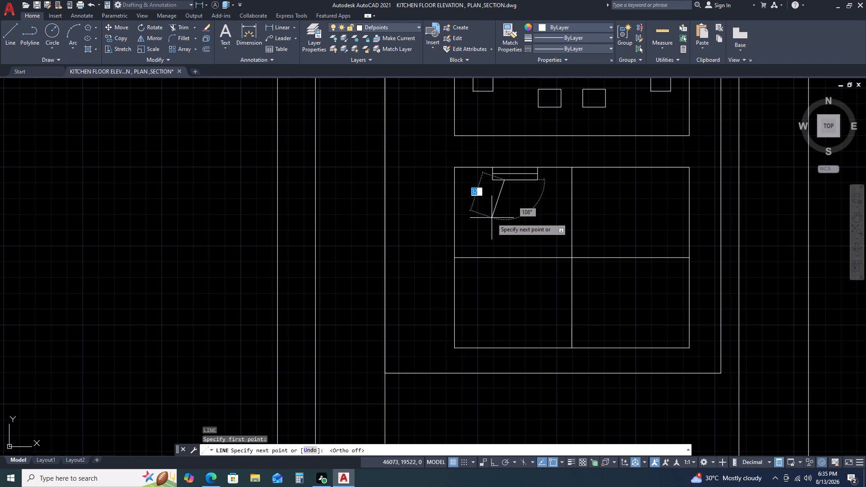
pyautogui.click(496, 219)
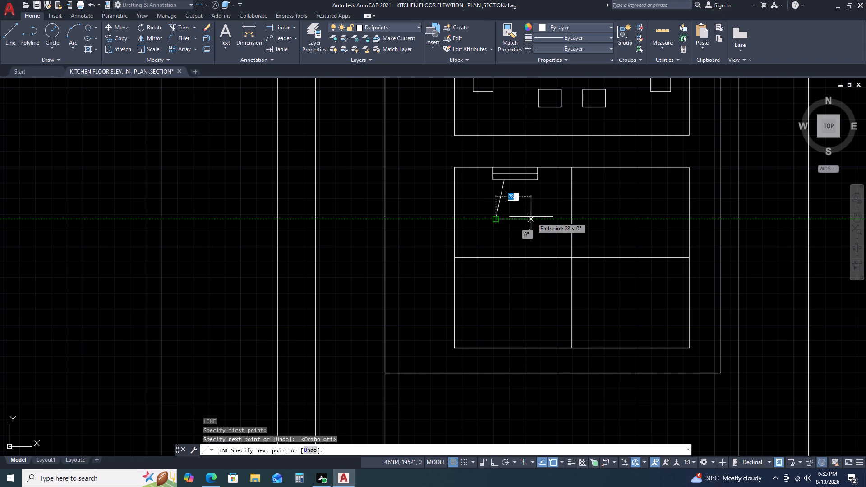
pyautogui.click(542, 219)
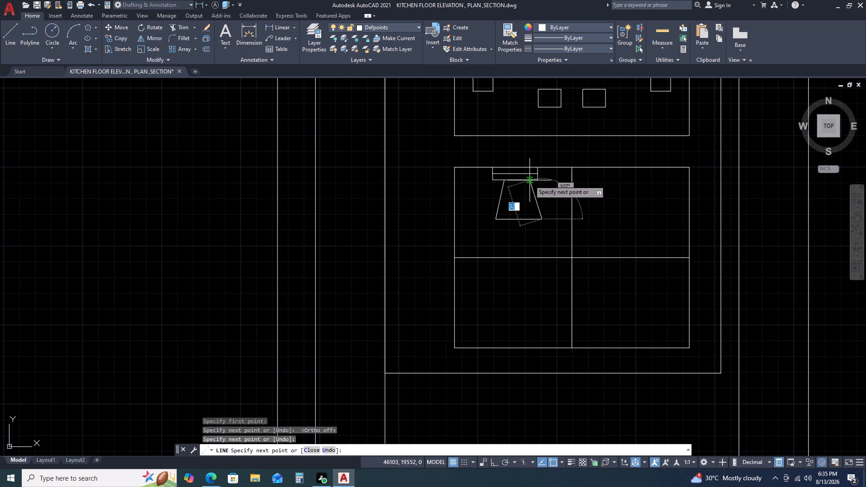
pyautogui.click(530, 180)
pyautogui.press('Escape')
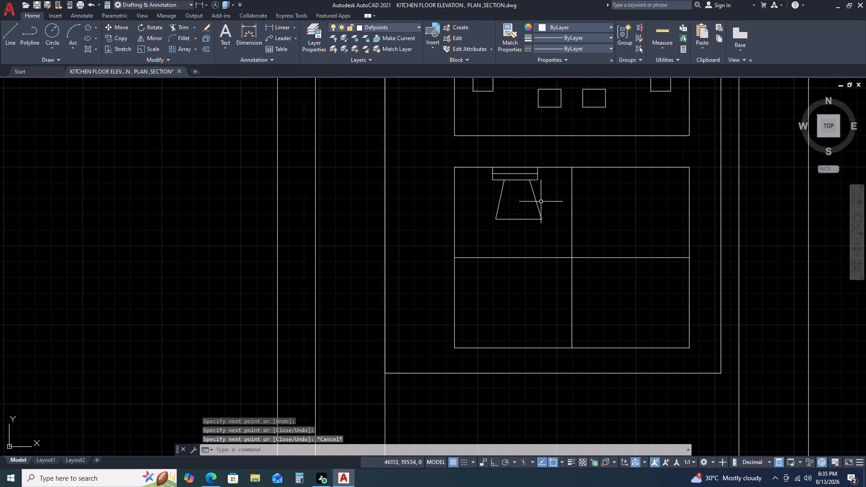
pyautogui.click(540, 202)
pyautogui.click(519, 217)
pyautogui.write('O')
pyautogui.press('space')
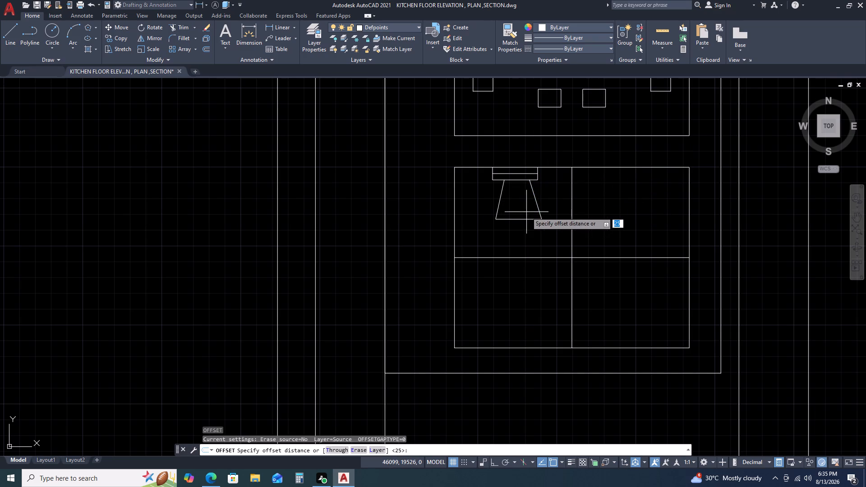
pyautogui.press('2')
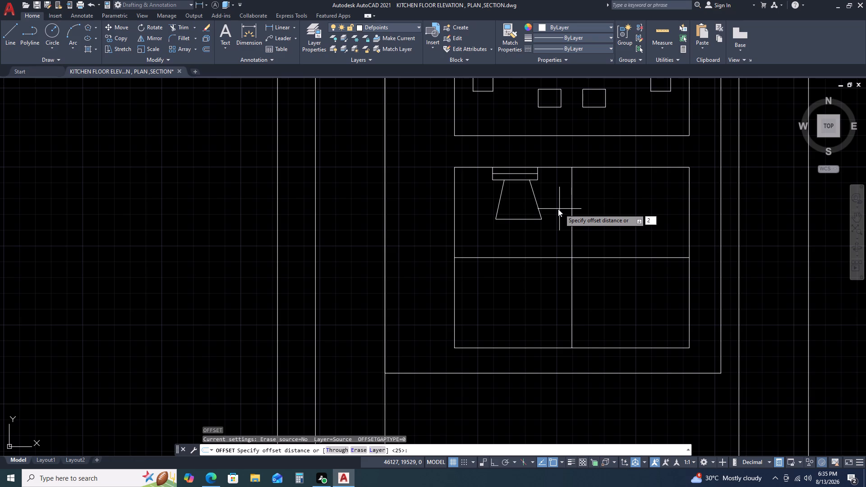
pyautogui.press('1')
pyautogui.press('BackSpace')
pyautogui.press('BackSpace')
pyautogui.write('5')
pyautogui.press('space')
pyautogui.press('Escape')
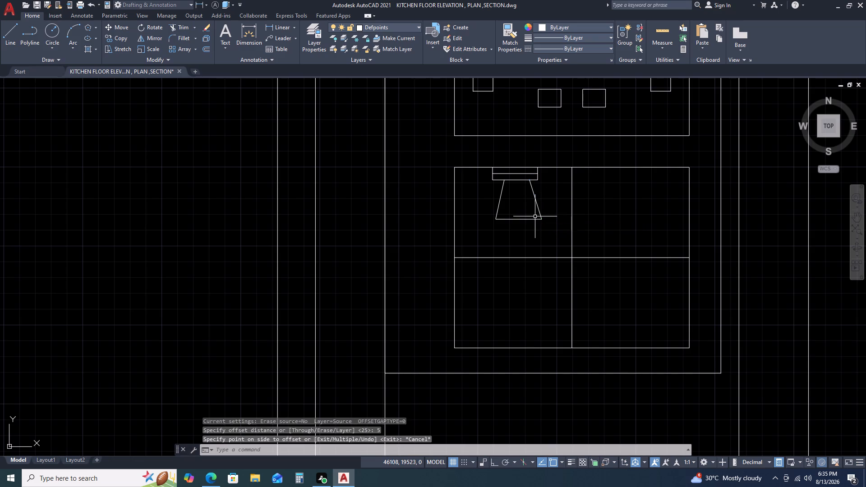
# Offset the trapezoid's lines by 2: the right side inward, the base downward and the left side outward.
pyautogui.click(539, 210)
pyautogui.write('O 2')
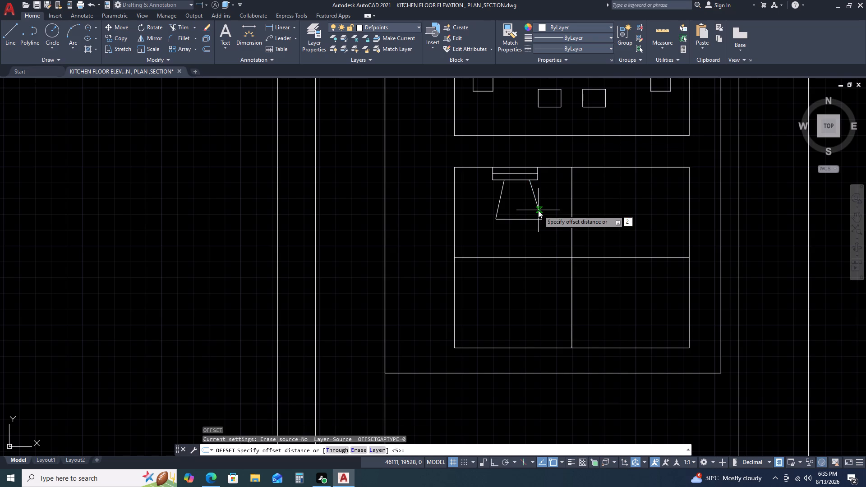
pyautogui.press('space')
pyautogui.click(542, 207)
pyautogui.click(527, 220)
pyautogui.click(515, 232)
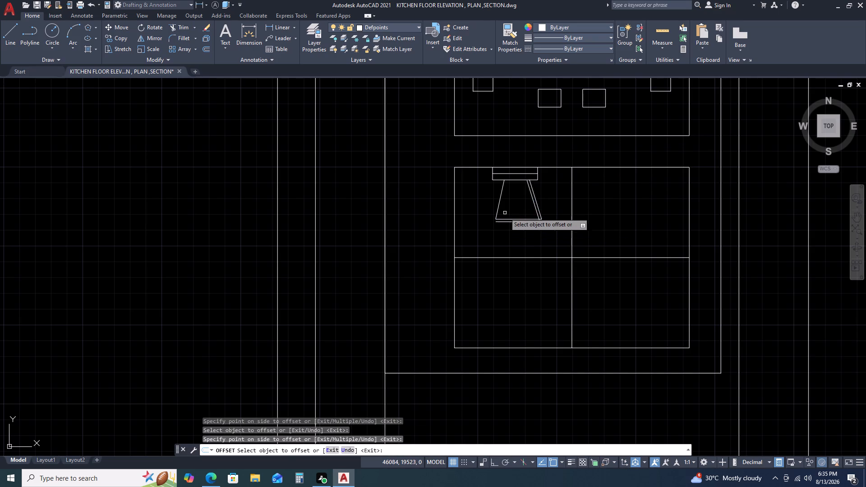
pyautogui.click(499, 201)
pyautogui.click(479, 197)
pyautogui.press('Escape')
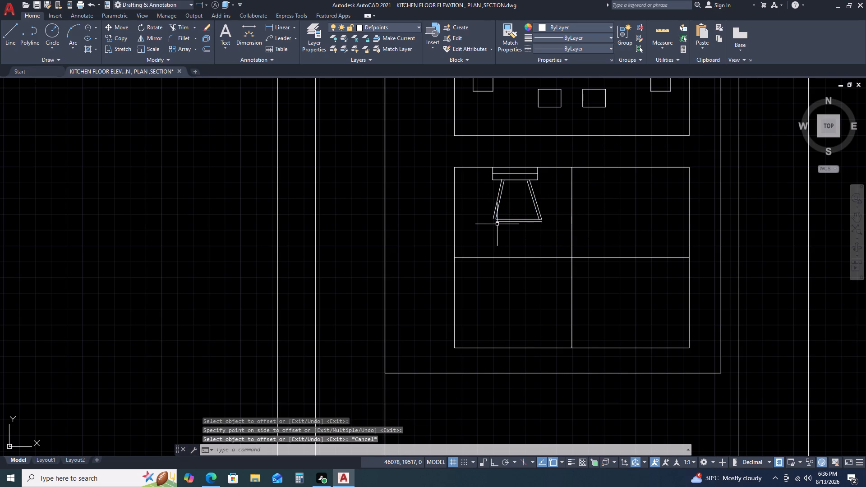
# Fillet the outer base line and outer left side with radius 0 into a sharp lower-left corner.
pyautogui.press('f')
pyautogui.press('space')
pyautogui.scroll(1, 496, 217)
pyautogui.click(501, 225)
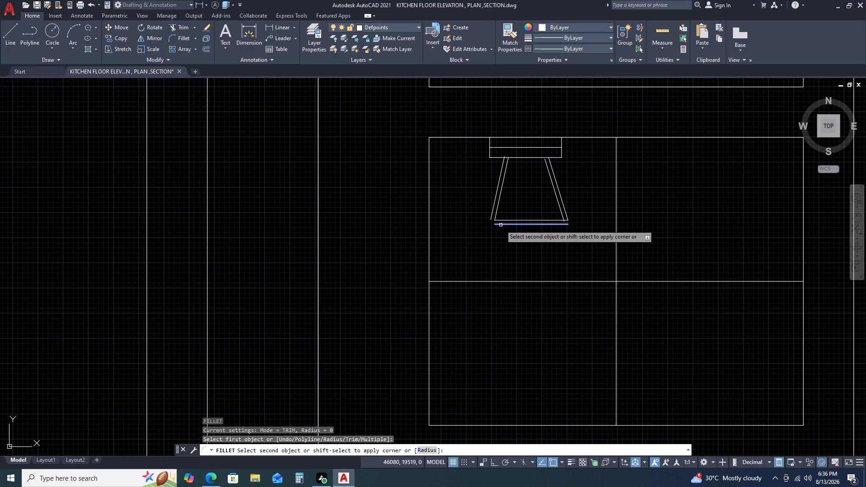
pyautogui.click(490, 219)
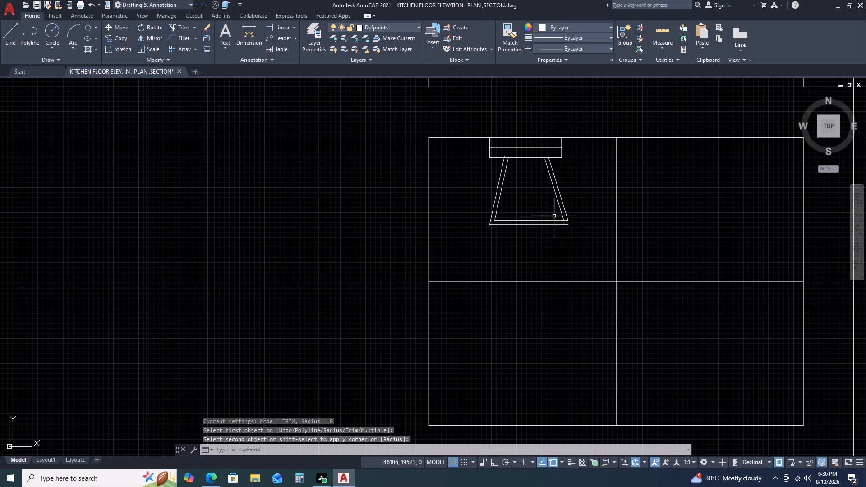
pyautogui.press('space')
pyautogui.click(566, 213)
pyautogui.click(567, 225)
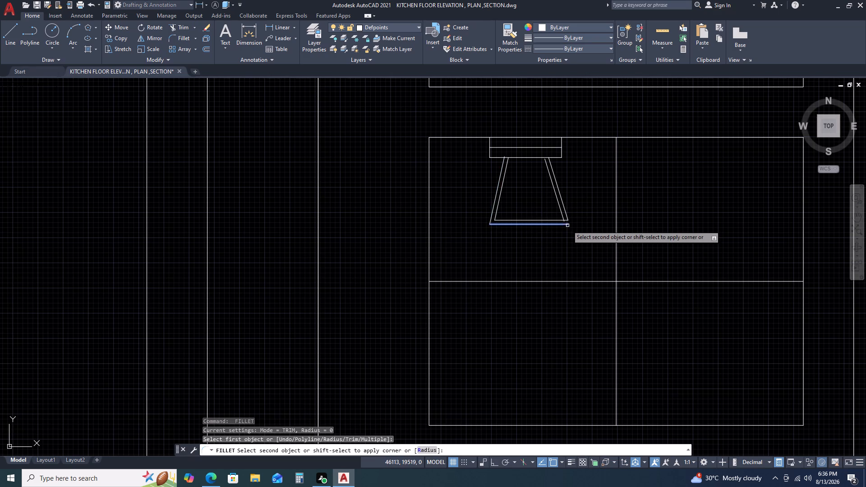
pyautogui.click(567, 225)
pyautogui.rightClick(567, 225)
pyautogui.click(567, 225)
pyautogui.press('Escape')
# Fillet the outer and inner lower-right corners of the double-lined trapezoid with radius 0.
pyautogui.write('F')
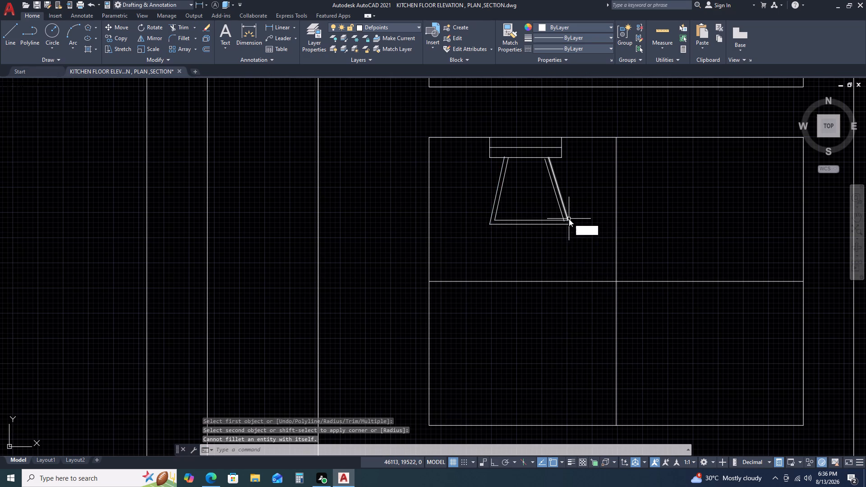
pyautogui.press('space')
pyautogui.click(567, 217)
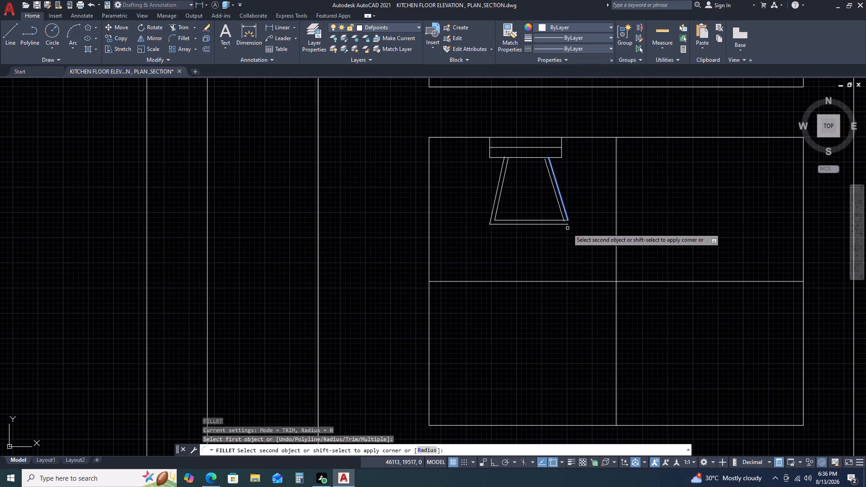
pyautogui.click(568, 224)
pyautogui.press('space')
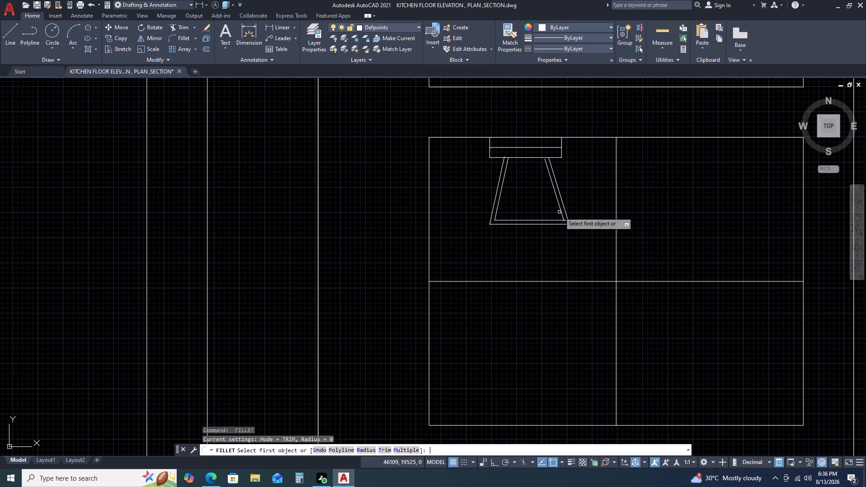
pyautogui.click(561, 210)
pyautogui.click(553, 222)
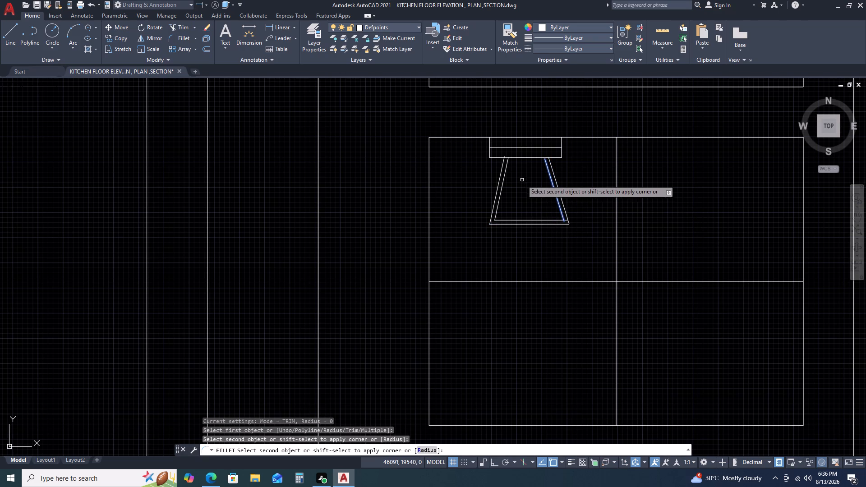
pyautogui.scroll(1, 510, 149)
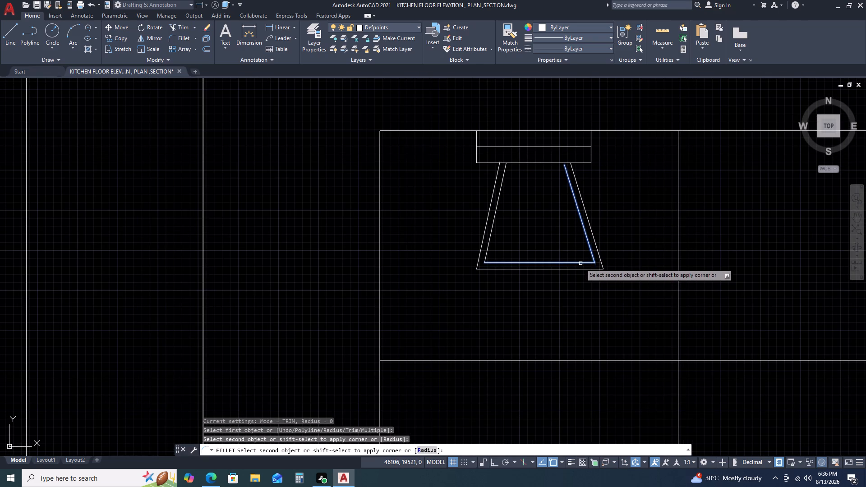
pyautogui.click(580, 263)
pyautogui.moveTo(536, 194); pyautogui.dragTo(536, 248, button='middle')
pyautogui.press('Escape')
# Trim the end of the trapezoid's outer left line that overshoots the bottom edge of the shallow box.
pyautogui.scroll(3, 516, 209)
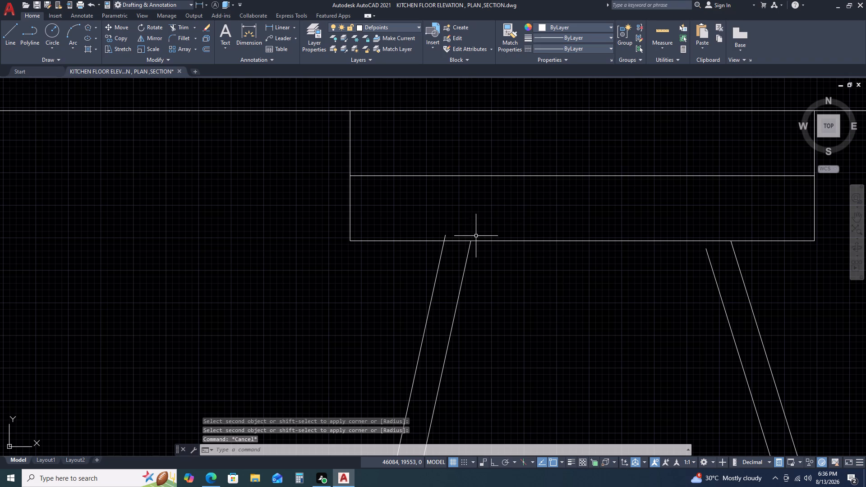
pyautogui.scroll(1, 476, 236)
pyautogui.press('t')
pyautogui.write('R')
pyautogui.press('space')
pyautogui.scroll(3, 441, 235)
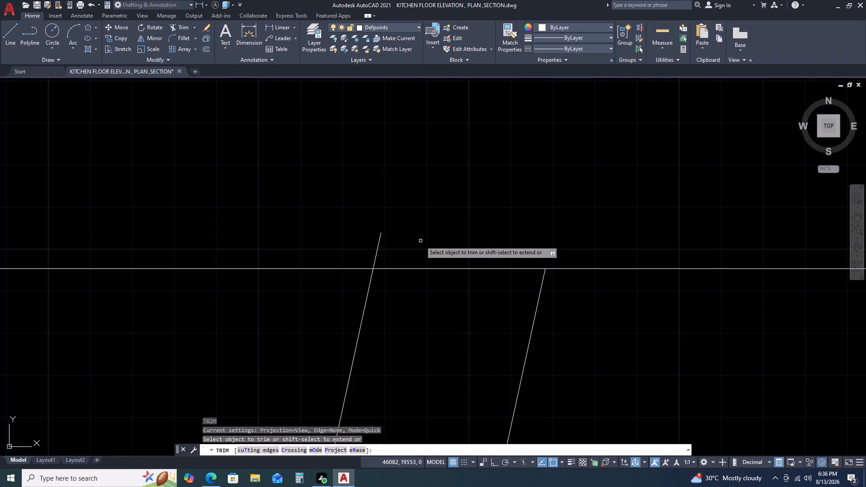
pyautogui.click(420, 241)
pyautogui.click(335, 239)
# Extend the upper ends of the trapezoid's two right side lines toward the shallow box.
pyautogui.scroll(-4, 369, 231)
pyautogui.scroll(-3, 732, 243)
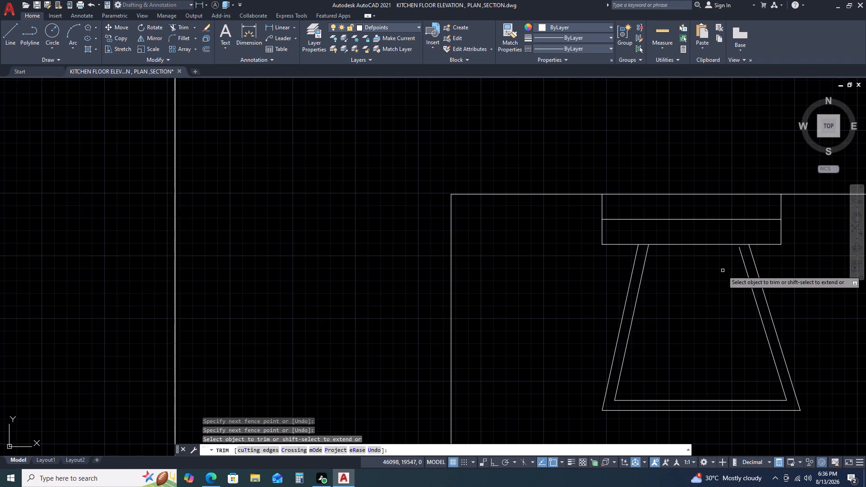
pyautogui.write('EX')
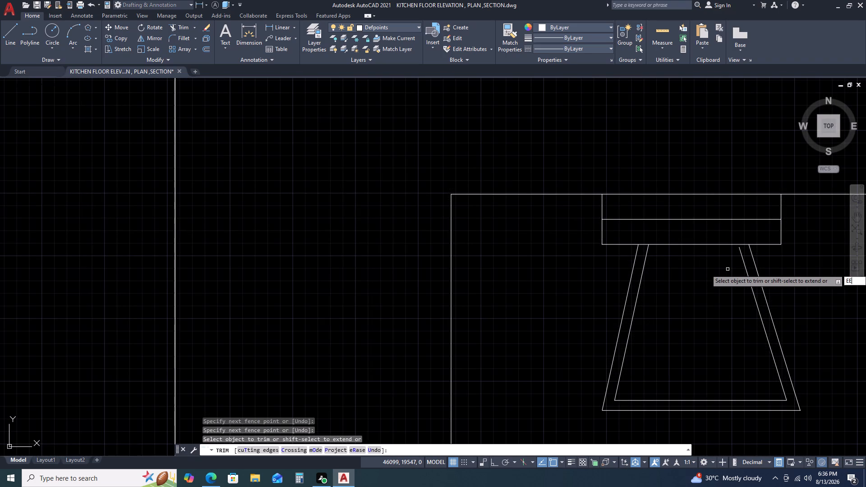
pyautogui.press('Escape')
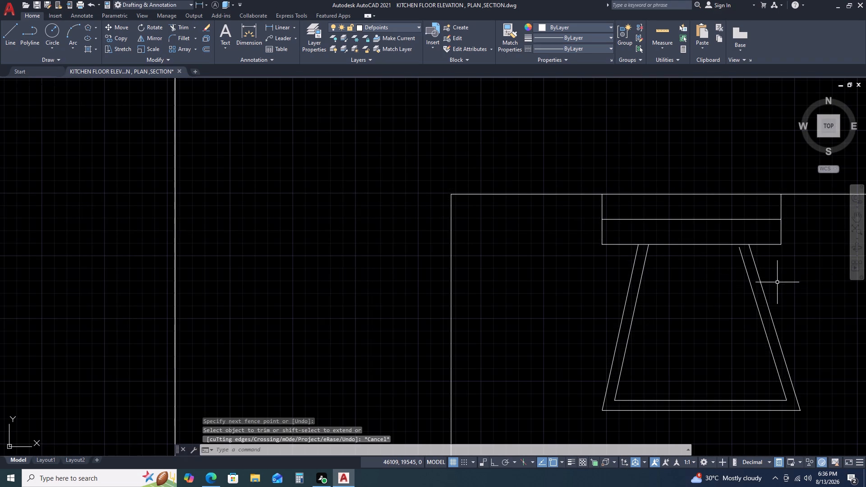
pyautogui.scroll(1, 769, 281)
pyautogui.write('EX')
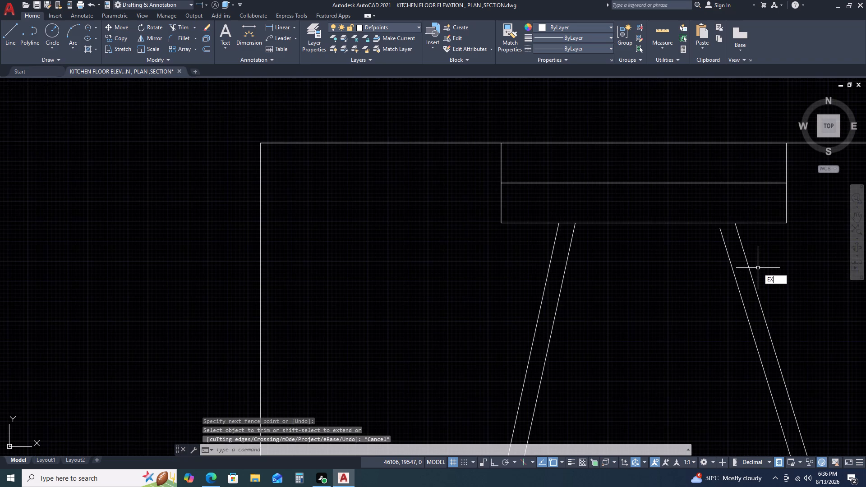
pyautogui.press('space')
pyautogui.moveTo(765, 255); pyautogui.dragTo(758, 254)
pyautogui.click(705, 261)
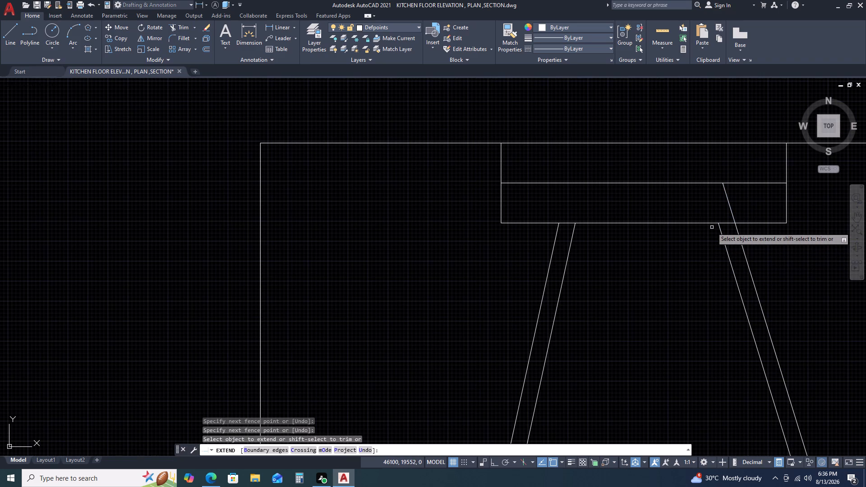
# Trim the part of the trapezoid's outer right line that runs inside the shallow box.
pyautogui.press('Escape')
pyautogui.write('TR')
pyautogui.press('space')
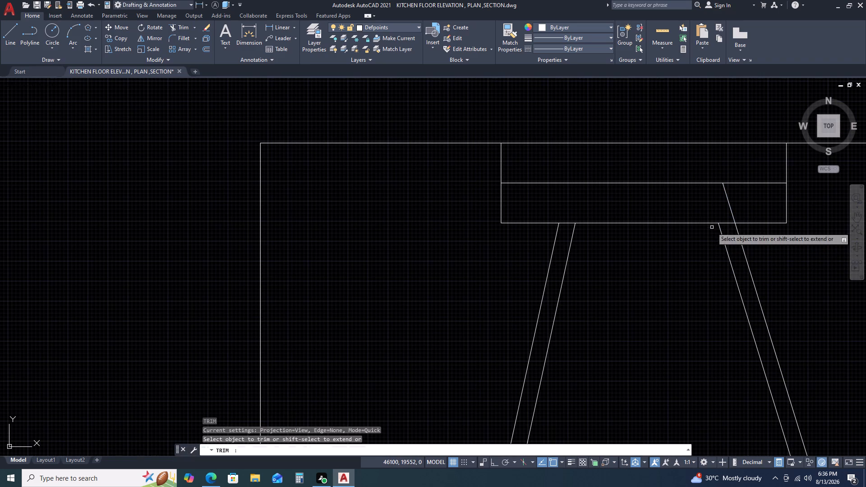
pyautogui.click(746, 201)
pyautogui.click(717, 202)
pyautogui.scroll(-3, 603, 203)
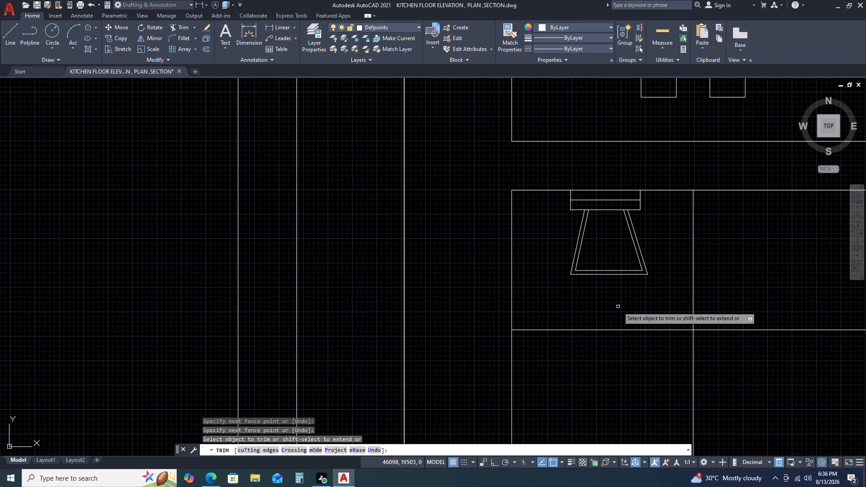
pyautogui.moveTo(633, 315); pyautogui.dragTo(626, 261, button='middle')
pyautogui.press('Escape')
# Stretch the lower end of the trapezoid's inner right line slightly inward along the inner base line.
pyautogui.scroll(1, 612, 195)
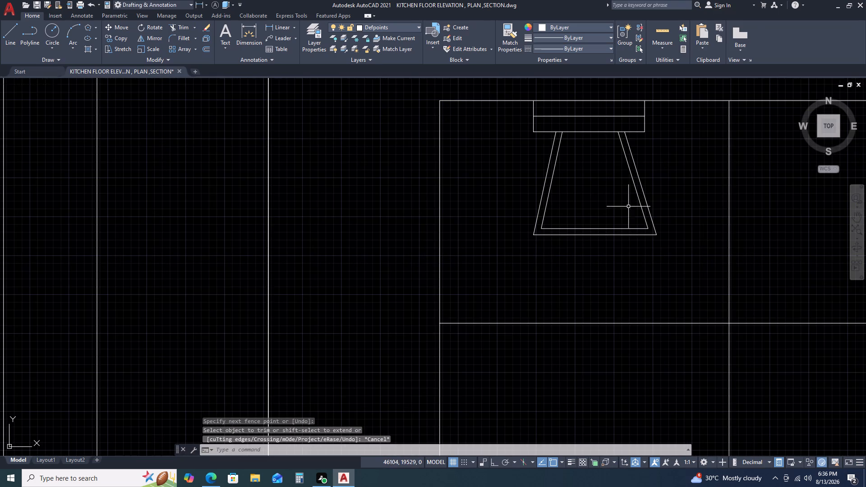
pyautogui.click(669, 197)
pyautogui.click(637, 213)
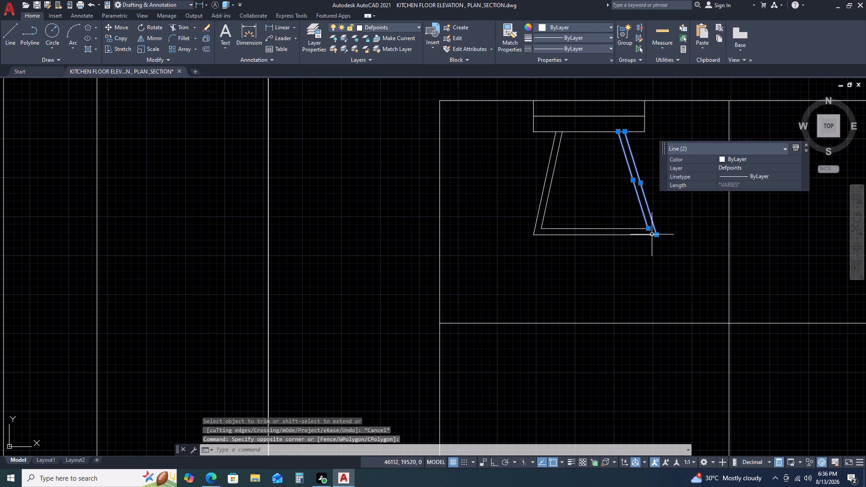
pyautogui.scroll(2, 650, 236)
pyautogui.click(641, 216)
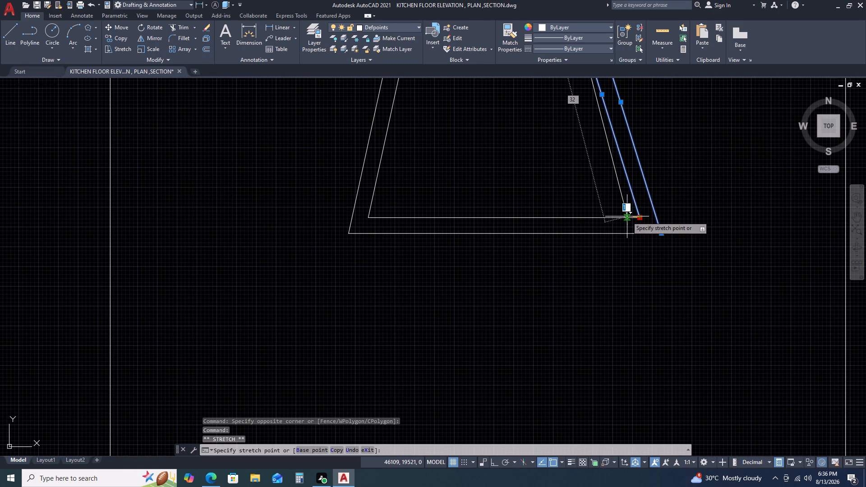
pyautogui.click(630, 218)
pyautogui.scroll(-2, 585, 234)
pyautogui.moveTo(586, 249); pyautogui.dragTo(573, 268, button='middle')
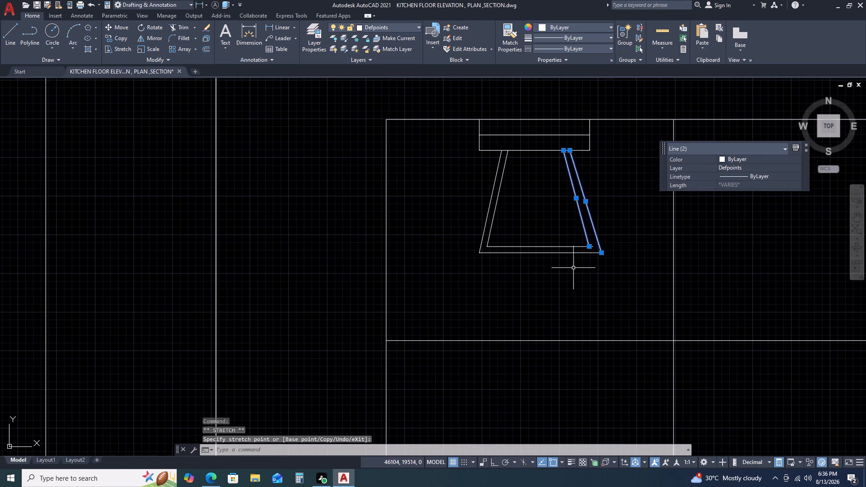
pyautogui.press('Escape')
# Erase the trapezoid's inner and outer right side lines.
pyautogui.click(604, 198)
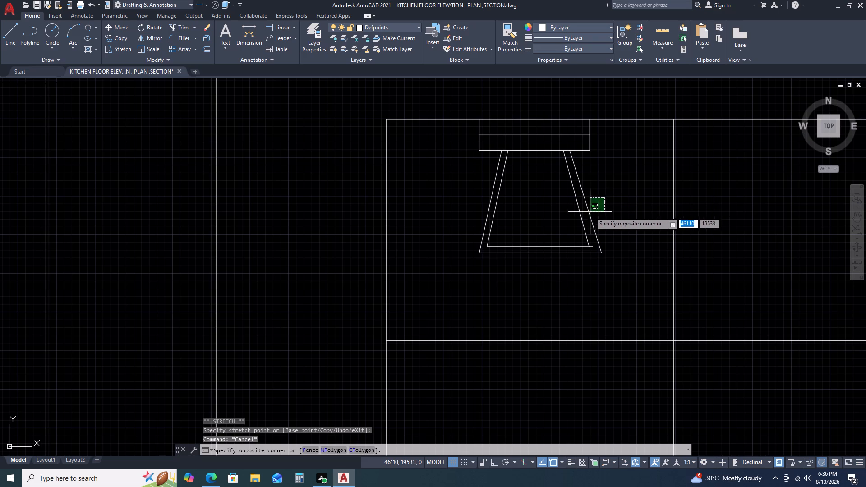
pyautogui.press('Escape')
pyautogui.click(595, 190)
pyautogui.click(565, 208)
pyautogui.press('Delete')
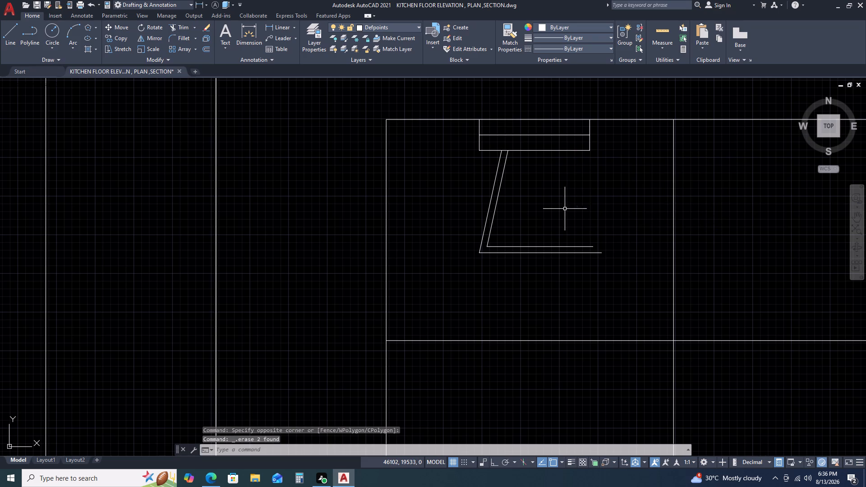
# Mirror the trapezoid's two left side lines about the vertical axis through the inner base line's midpoint, keeping the originals.
pyautogui.moveTo(533, 210); pyautogui.dragTo(516, 206)
pyautogui.click(458, 190)
pyautogui.write('MI')
pyautogui.press('space')
pyautogui.click(539, 245)
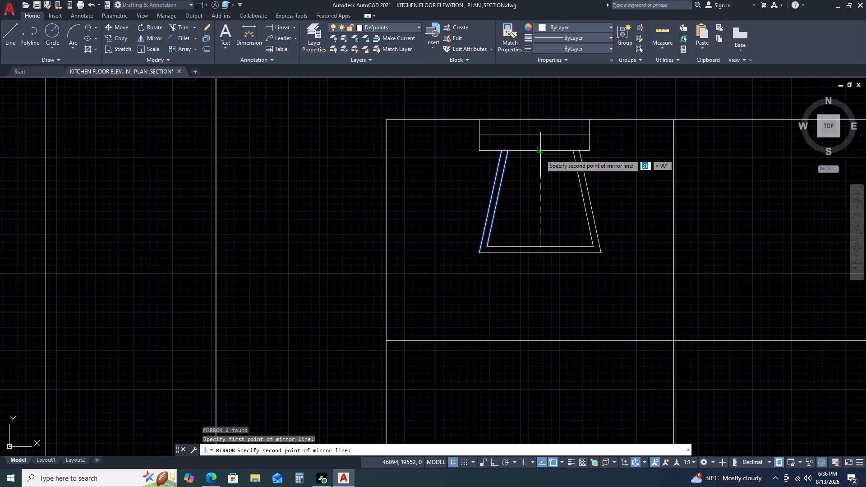
pyautogui.click(541, 152)
pyautogui.click(556, 186)
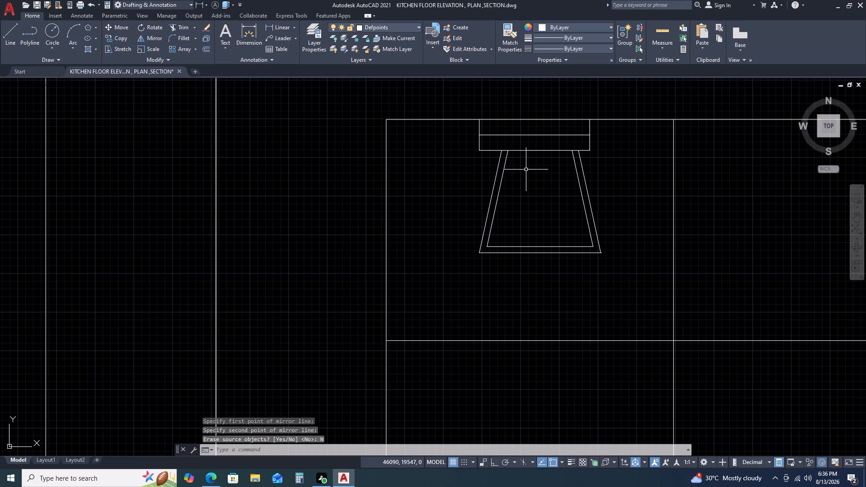
pyautogui.press('Escape')
# Trim the end of the outer base line that overshoots the trapezoid's lower-right corner.
pyautogui.scroll(2, 607, 260)
pyautogui.write('TR')
pyautogui.press('space')
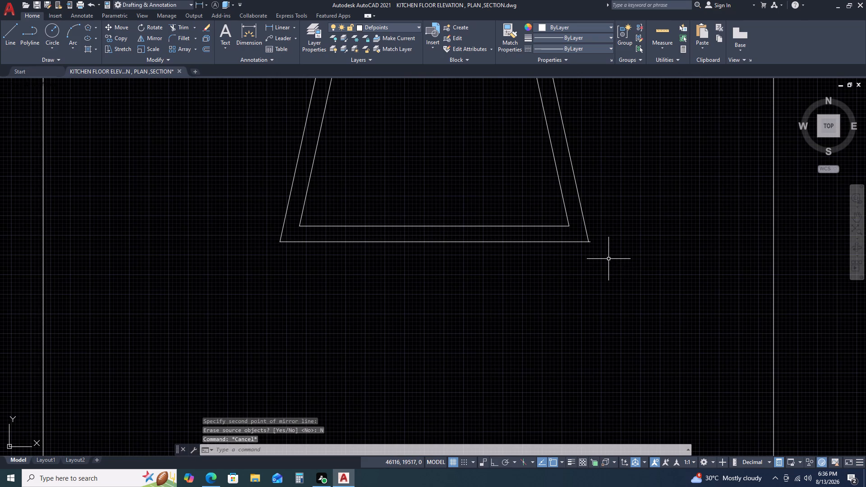
pyautogui.scroll(2, 592, 235)
pyautogui.click(584, 250)
pyautogui.scroll(-5, 599, 256)
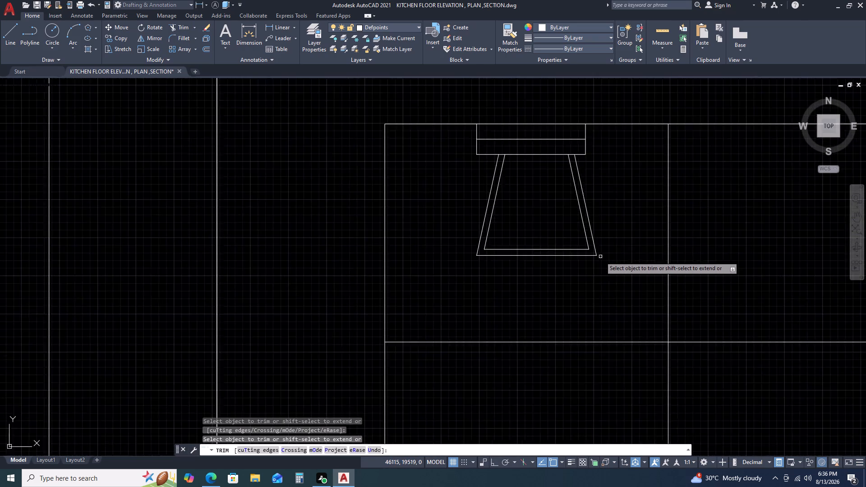
pyautogui.scroll(-2, 600, 257)
pyautogui.press('Escape')
# Draw a horizontal line across the trapezoid between the midpoints of its inner left and right sides.
pyautogui.scroll(2, 597, 256)
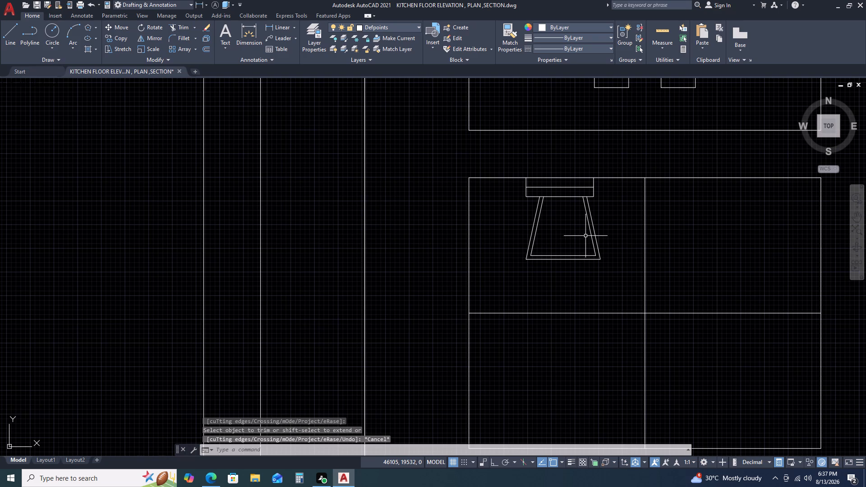
pyautogui.press('l')
pyautogui.press('space')
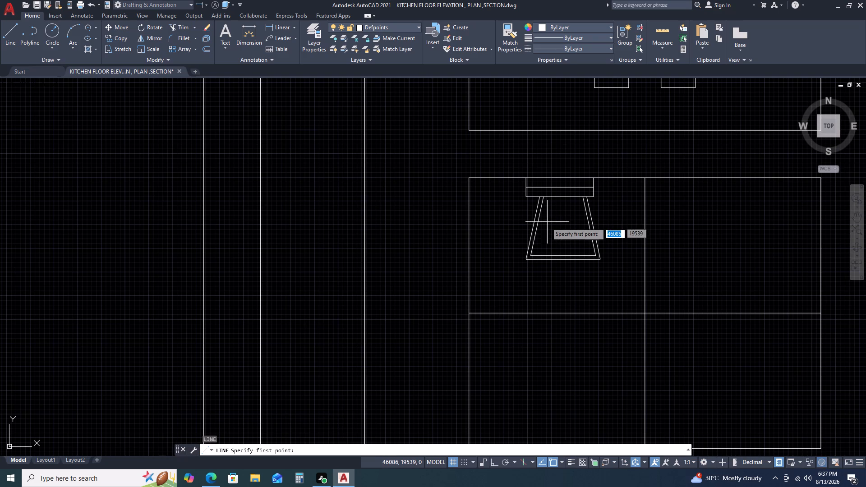
pyautogui.click(539, 225)
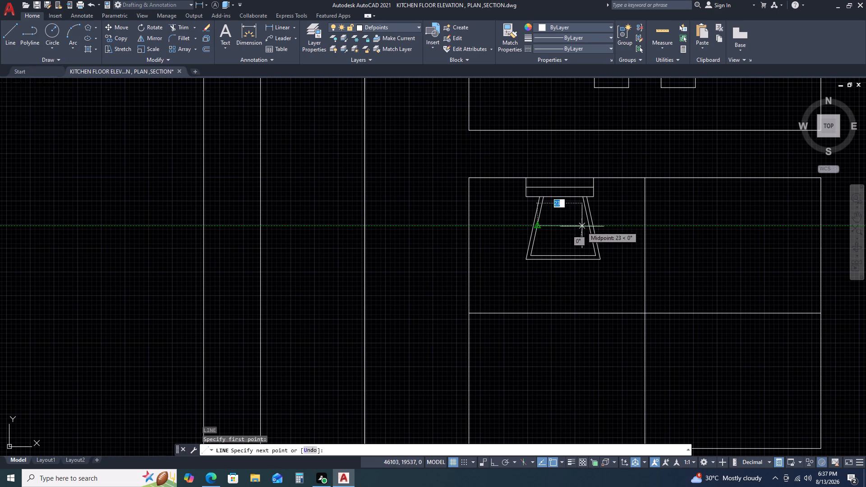
pyautogui.click(588, 226)
pyautogui.press('space')
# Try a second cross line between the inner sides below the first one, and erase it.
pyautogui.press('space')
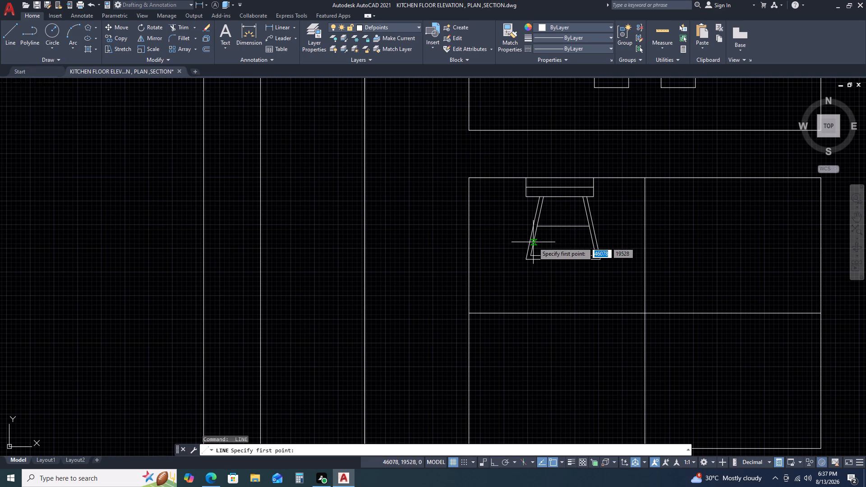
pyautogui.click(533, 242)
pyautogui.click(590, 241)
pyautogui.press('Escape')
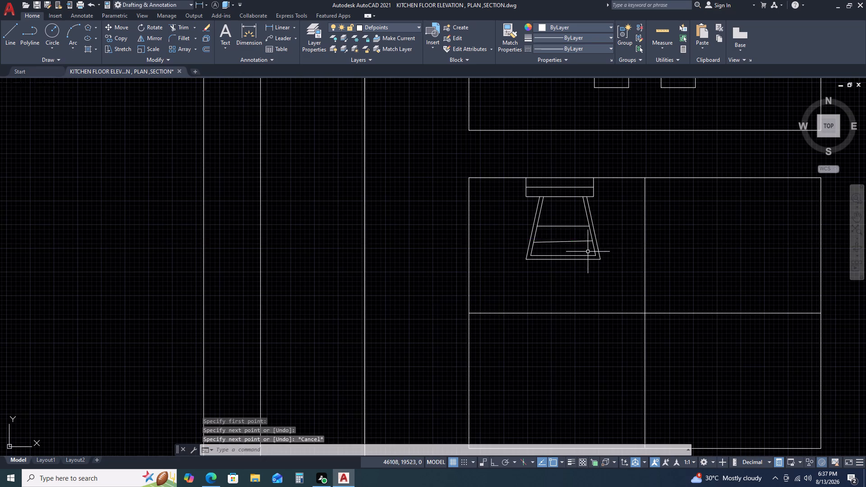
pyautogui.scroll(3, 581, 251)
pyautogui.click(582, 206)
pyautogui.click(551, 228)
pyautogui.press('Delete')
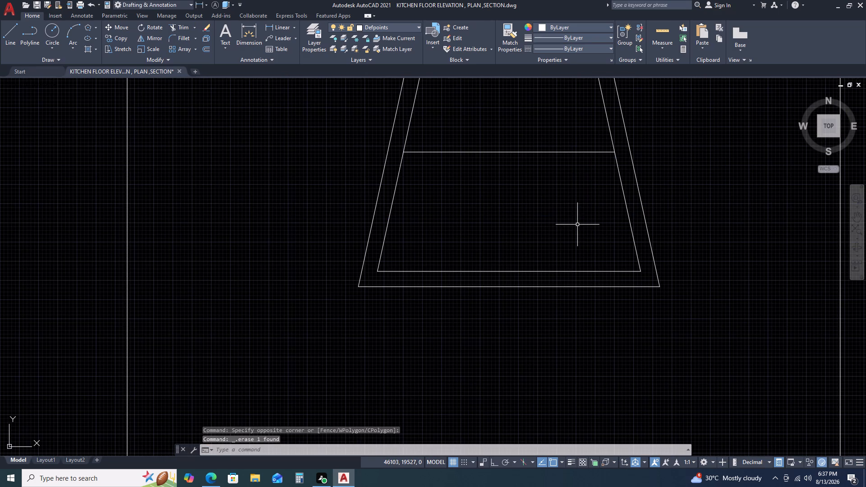
# With Ortho on, draw a horizontal line about 31 long between the inner sides, midway between the first cross line and the base.
pyautogui.write('L')
pyautogui.press('space')
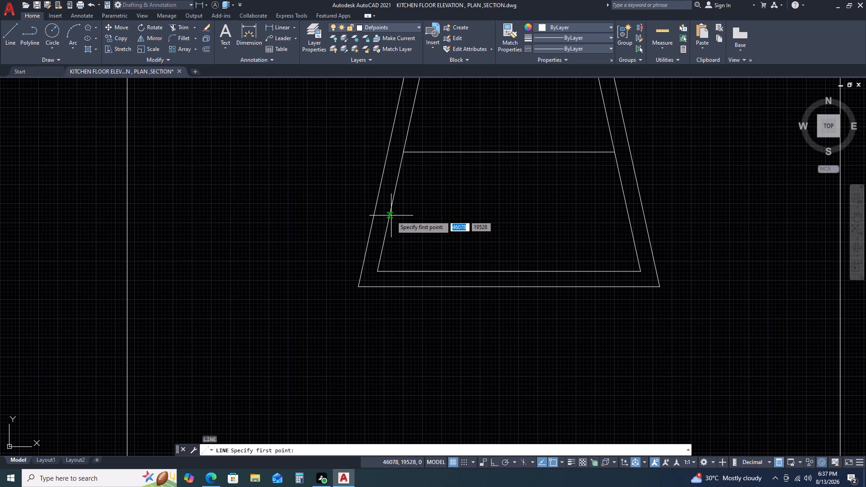
pyautogui.click(391, 215)
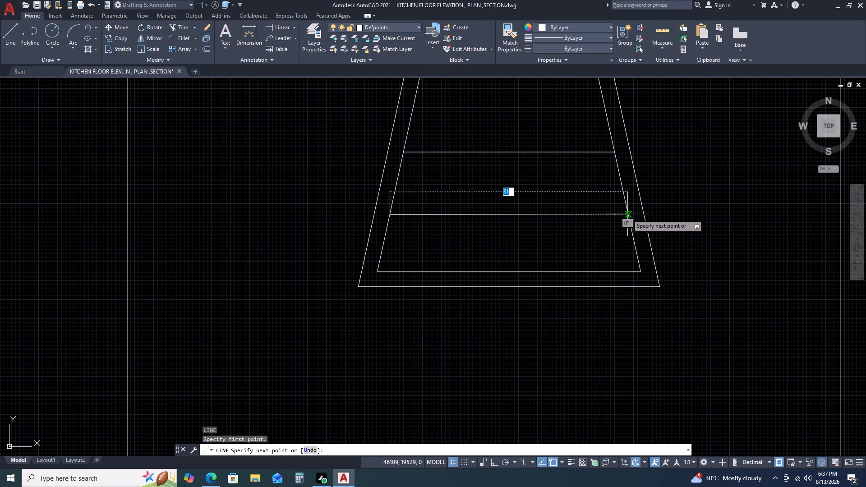
pyautogui.press('F8')
pyautogui.click(627, 215)
pyautogui.press('Escape')
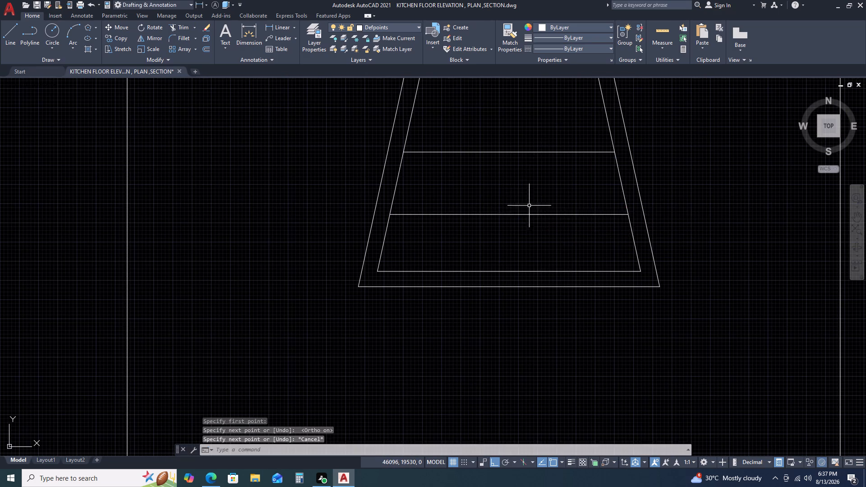
# Mirror the whole fitting, box and trapezoid, about the lower rectangle's vertical centre line into the upper-right compartment, keeping the original.
pyautogui.scroll(-3, 533, 206)
pyautogui.scroll(-3, 610, 227)
pyautogui.moveTo(650, 246); pyautogui.dragTo(606, 242, button='middle')
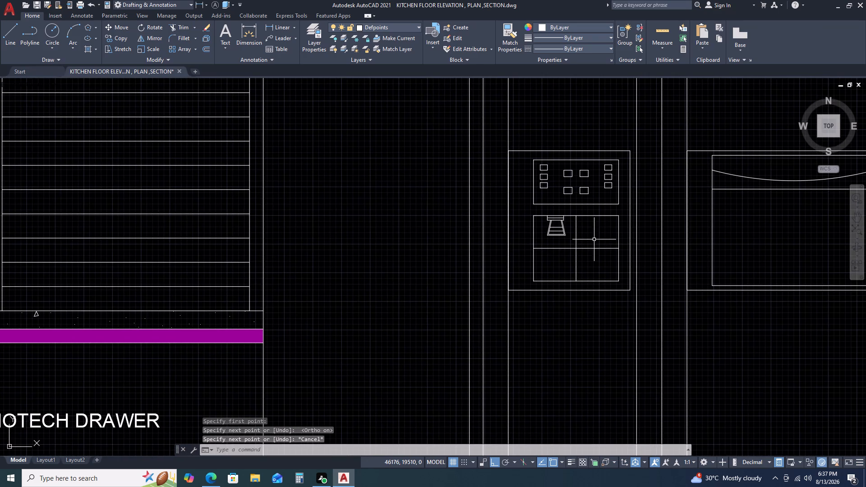
pyautogui.scroll(2, 554, 225)
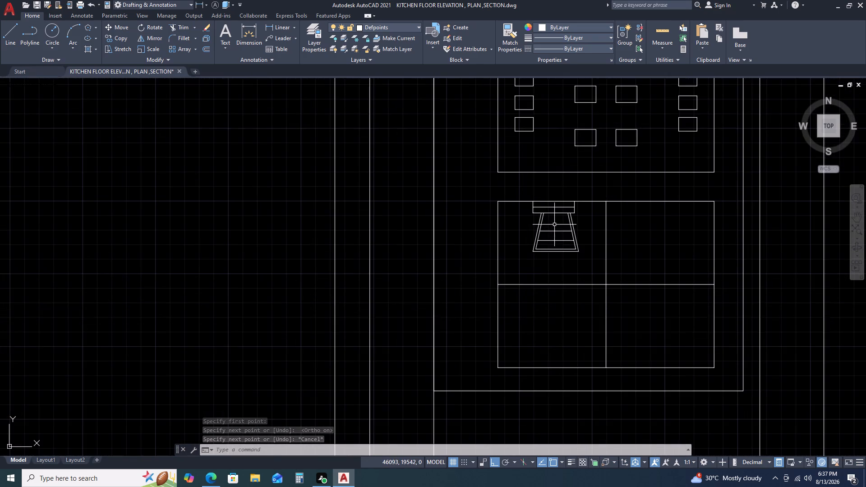
pyautogui.scroll(2, 530, 241)
pyautogui.click(504, 118)
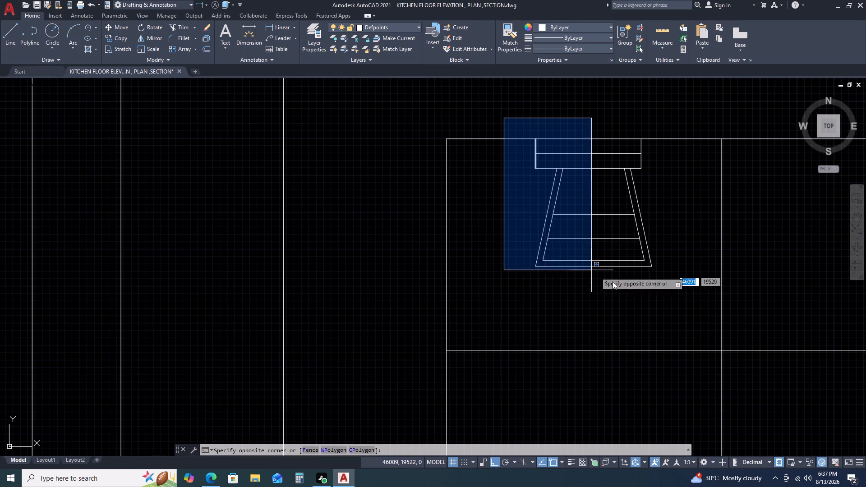
pyautogui.click(661, 296)
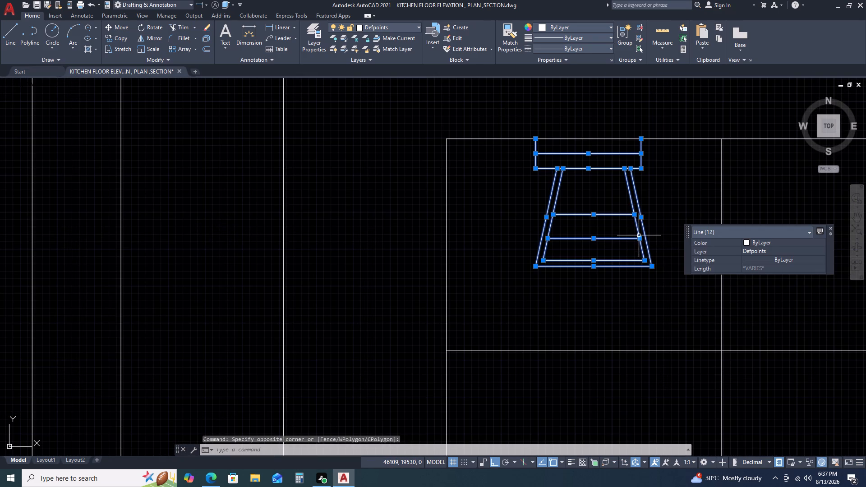
pyautogui.write('MI')
pyautogui.press('space')
pyautogui.scroll(-4, 718, 240)
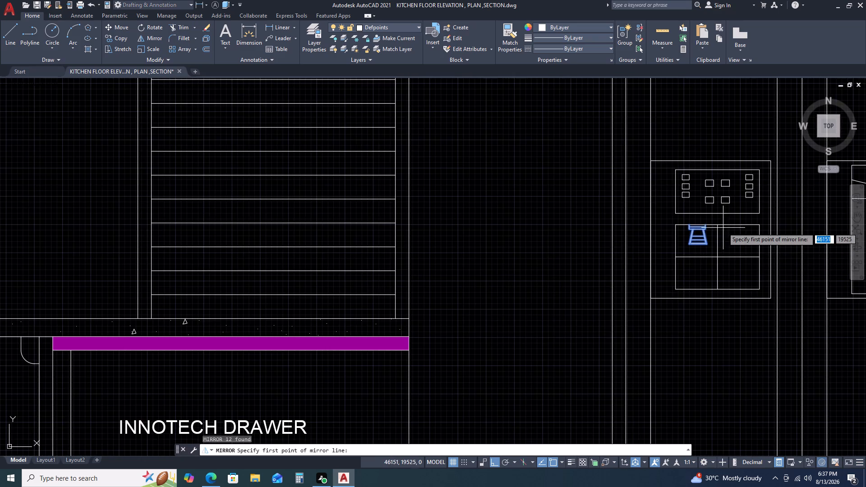
pyautogui.click(719, 227)
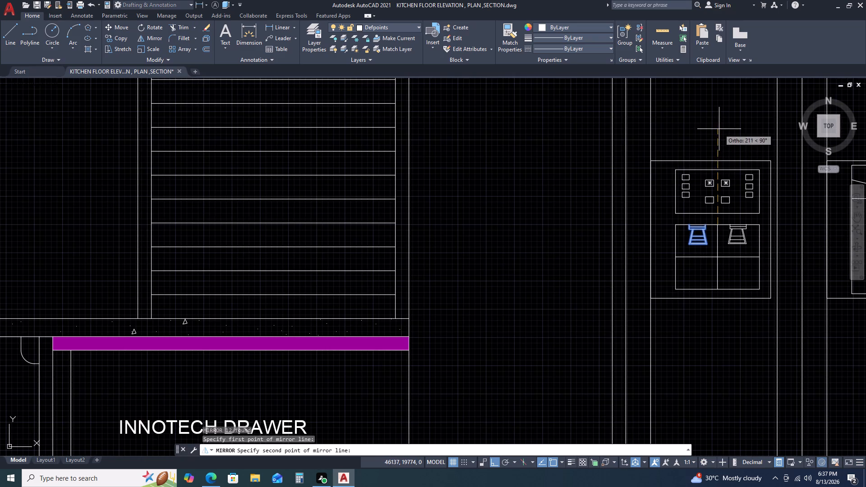
pyautogui.click(719, 129)
pyautogui.click(739, 164)
pyautogui.scroll(3, 740, 238)
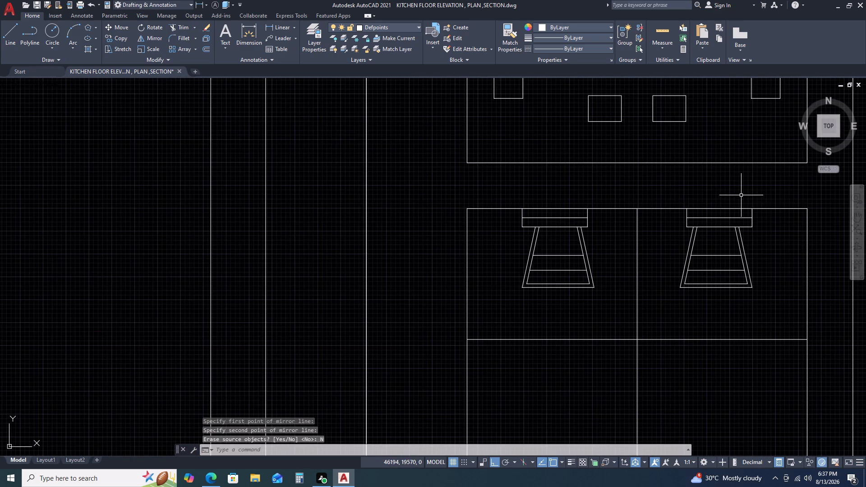
pyautogui.press('Escape')
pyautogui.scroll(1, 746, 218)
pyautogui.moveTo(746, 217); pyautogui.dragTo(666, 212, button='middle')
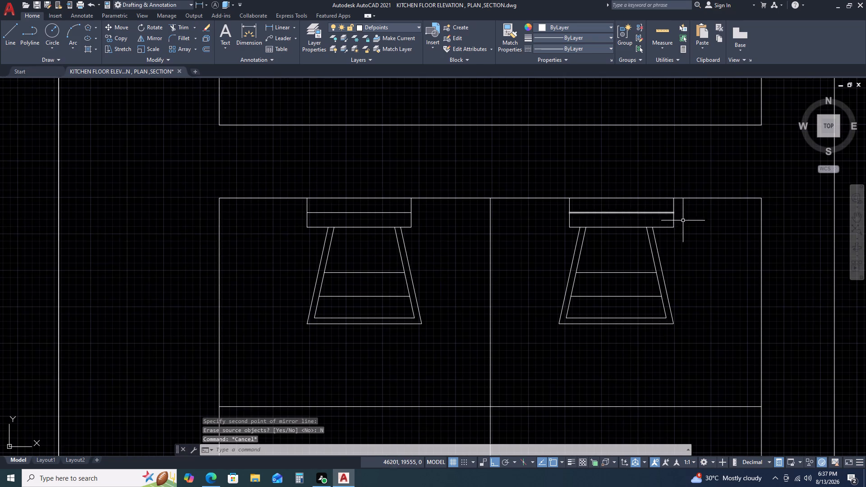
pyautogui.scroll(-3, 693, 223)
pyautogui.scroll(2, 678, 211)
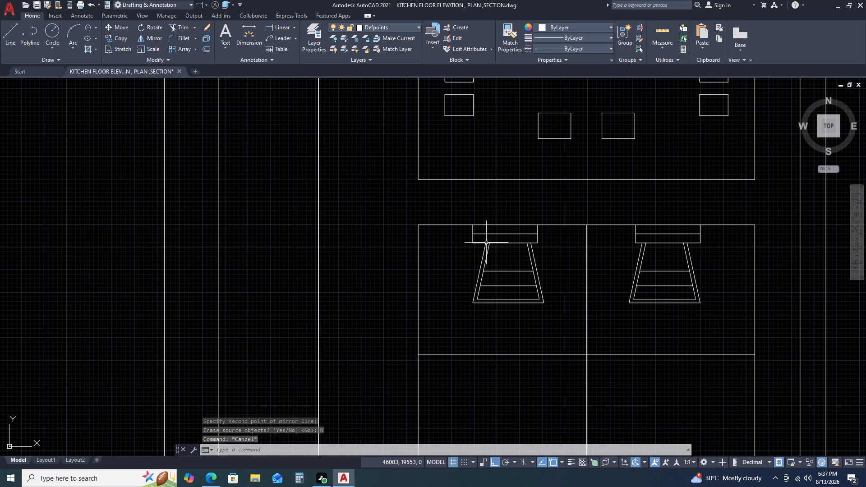
# Replace the left side of the left fitting's top box with a mirrored copy of its right side, keeping the original.
pyautogui.scroll(2, 486, 243)
pyautogui.click(472, 234)
pyautogui.click(439, 234)
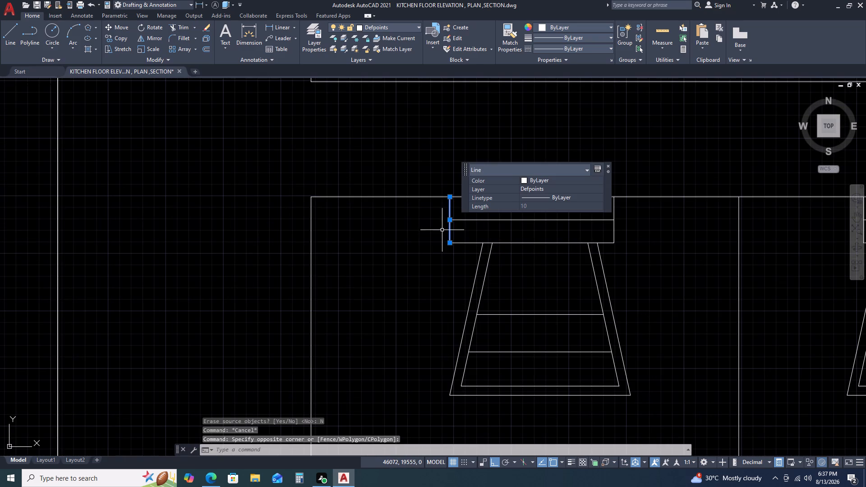
pyautogui.press('Delete')
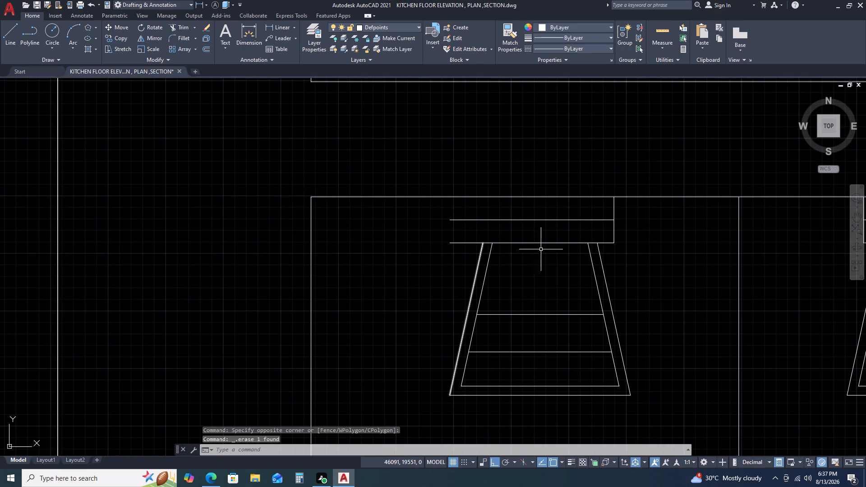
pyautogui.click(616, 222)
pyautogui.click(612, 225)
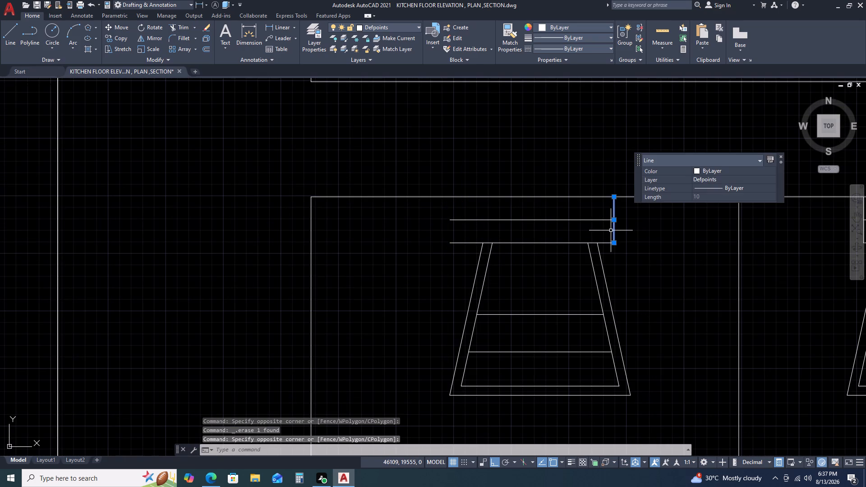
pyautogui.write('MI')
pyautogui.press('space')
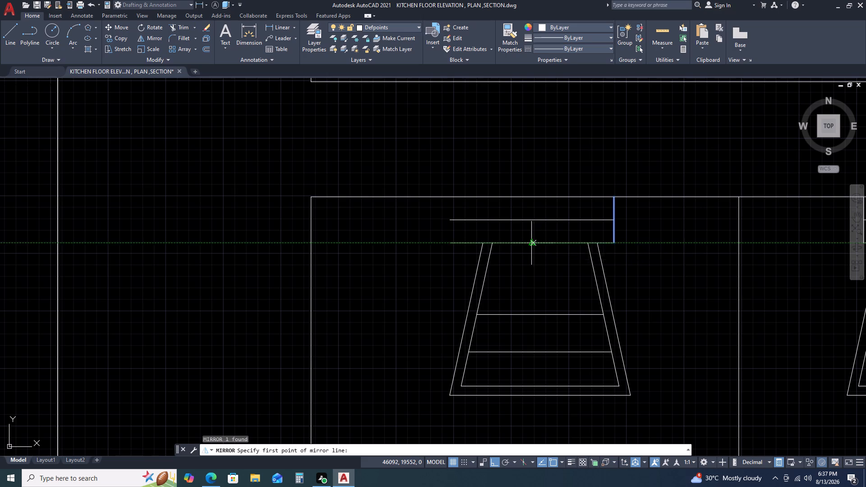
pyautogui.click(530, 243)
pyautogui.click(525, 185)
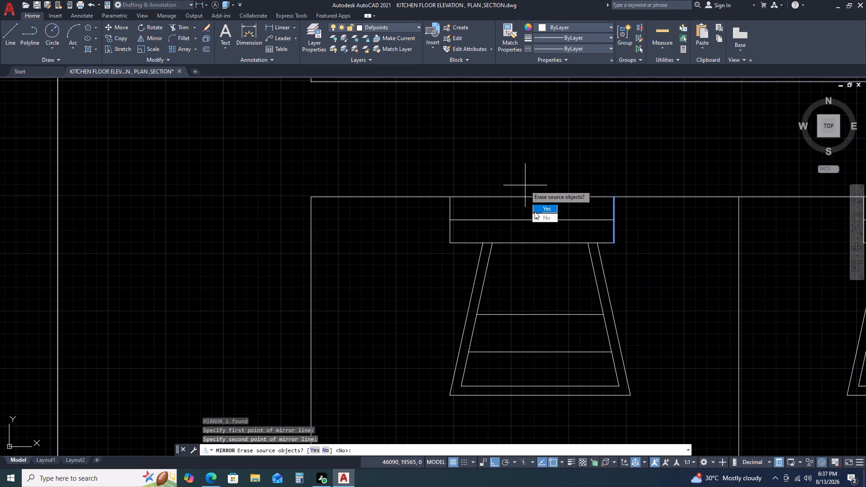
pyautogui.click(539, 217)
pyautogui.press('Escape')
# Erase the vertical and horizontal divider lines inside the lower rectangle that holds the two fittings.
pyautogui.scroll(-3, 521, 190)
pyautogui.scroll(-2, 558, 223)
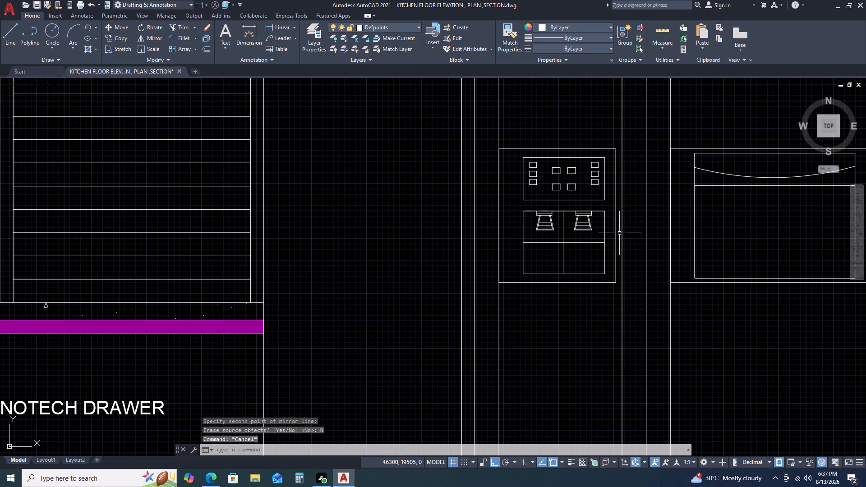
pyautogui.scroll(2, 579, 272)
pyautogui.click(557, 195)
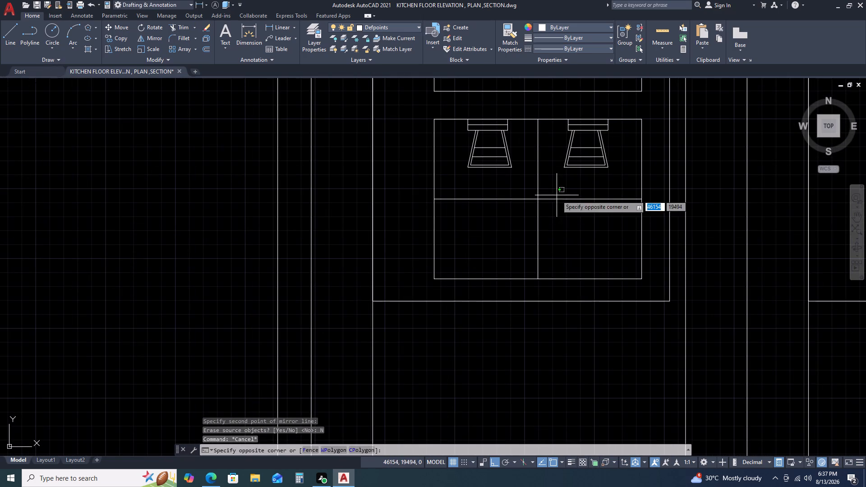
pyautogui.click(514, 212)
pyautogui.press('Delete')
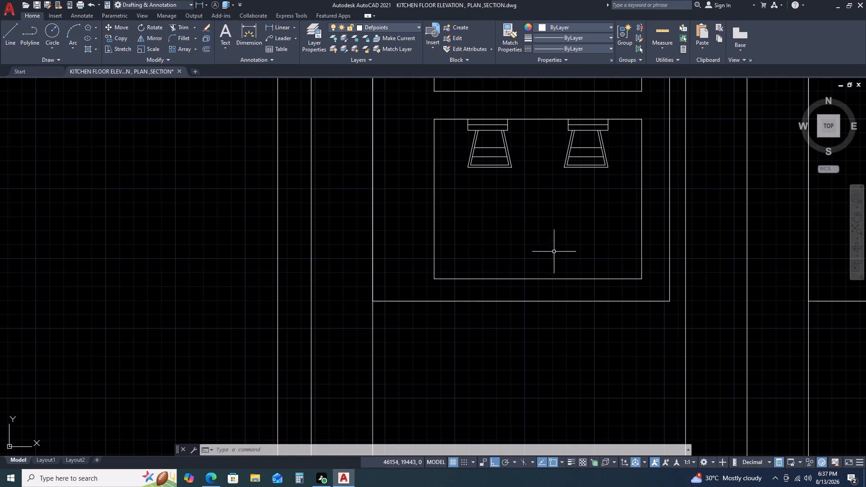
# Draw a horizontal line about 920 long along the tall double-door unit's base, between its outer vertical sides.
pyautogui.scroll(-4, 492, 228)
pyautogui.scroll(-1, 587, 261)
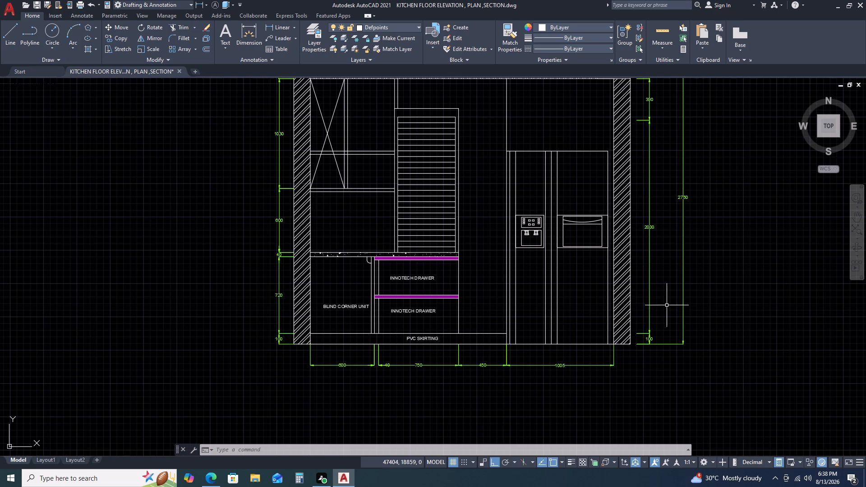
pyautogui.scroll(3, 616, 250)
pyautogui.scroll(-1, 616, 250)
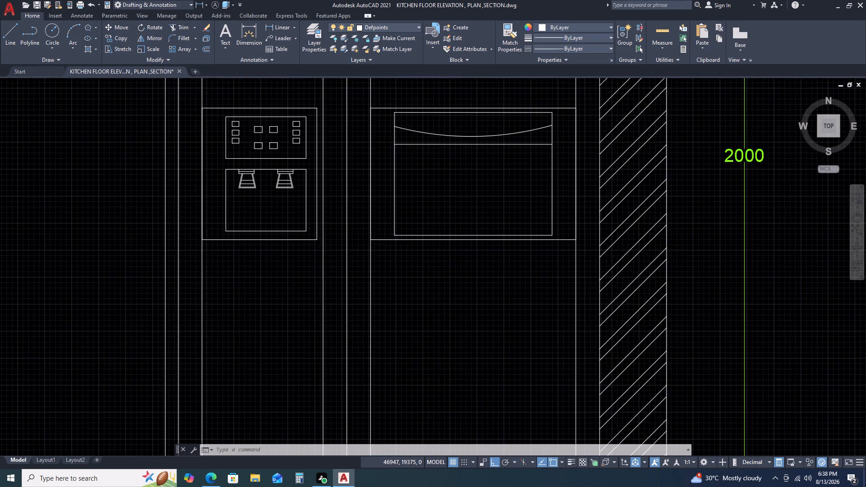
pyautogui.scroll(-1, 616, 250)
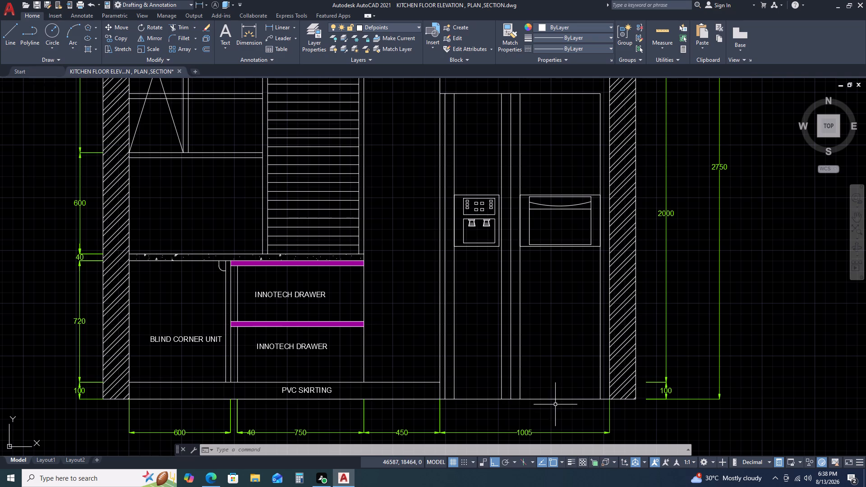
pyautogui.write('L')
pyautogui.press('space')
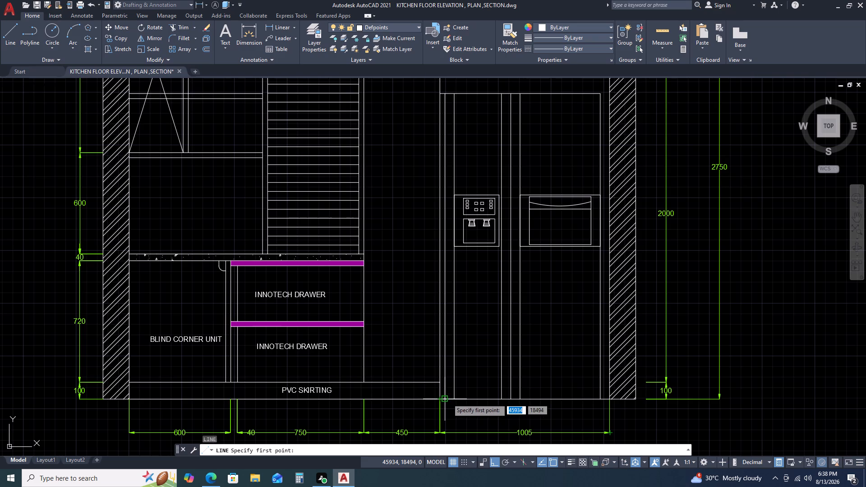
pyautogui.click(447, 399)
pyautogui.click(602, 399)
pyautogui.press('Escape')
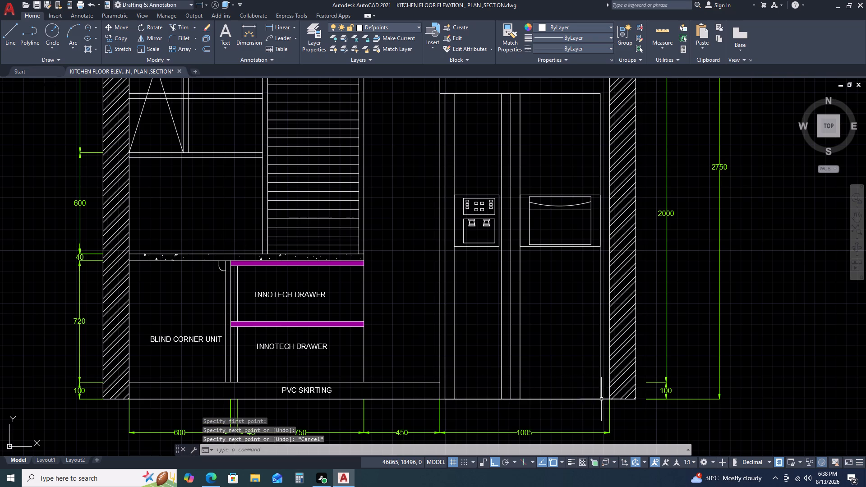
# Offset the tall unit's base line upward by 10.
pyautogui.click(597, 399)
pyautogui.write('O')
pyautogui.press('space')
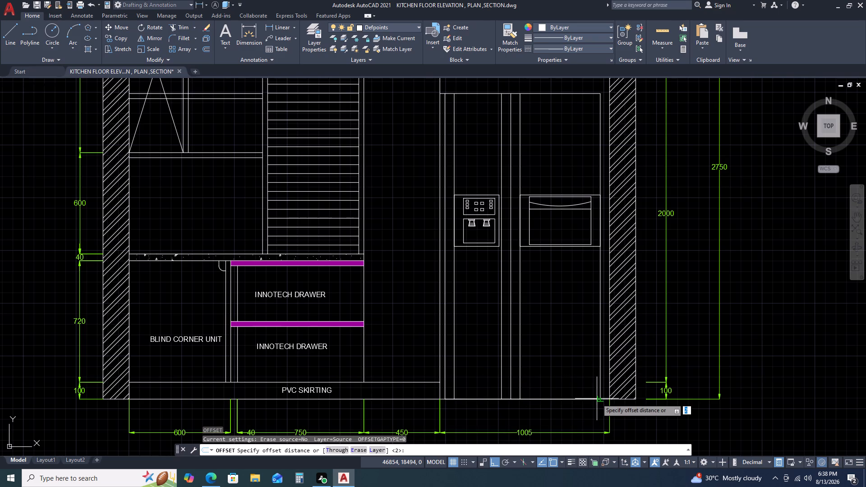
pyautogui.press('1')
pyautogui.write('0')
pyautogui.press('space')
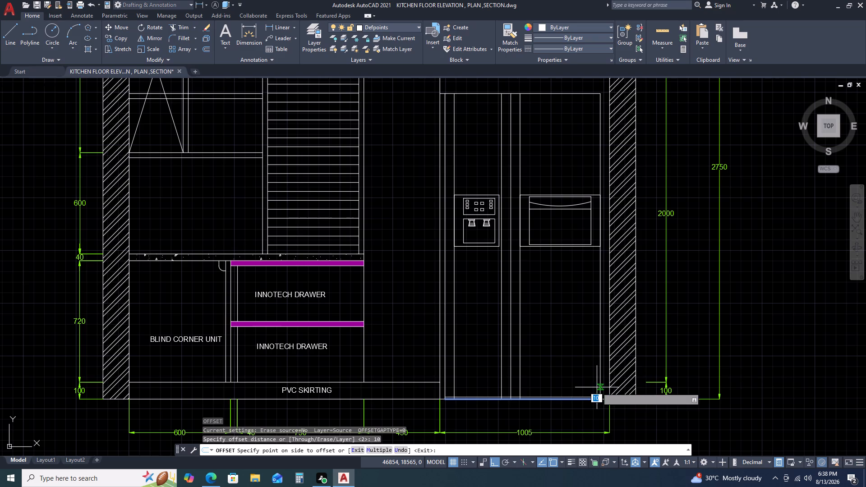
pyautogui.click(597, 387)
pyautogui.press('Escape')
# Offset the new line upward by 20, and offset the resulting line upward by 20 again.
pyautogui.click(578, 398)
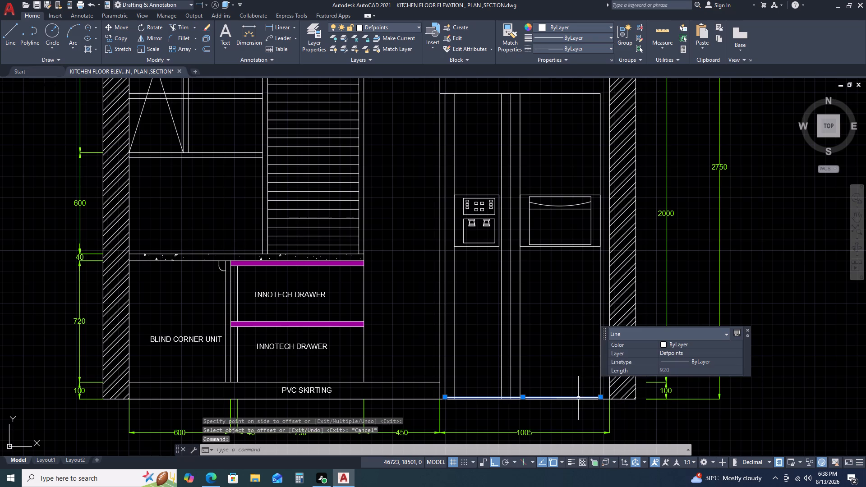
pyautogui.press('o')
pyautogui.press('space')
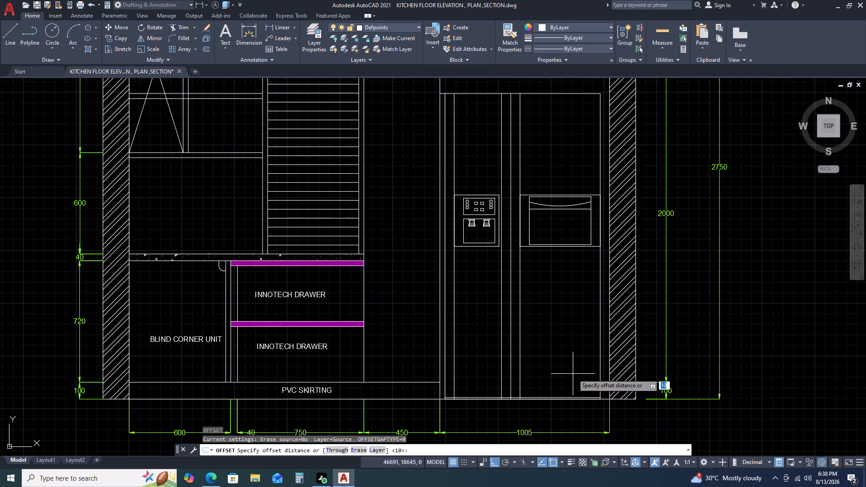
pyautogui.write('20')
pyautogui.press('space')
pyautogui.click(569, 357)
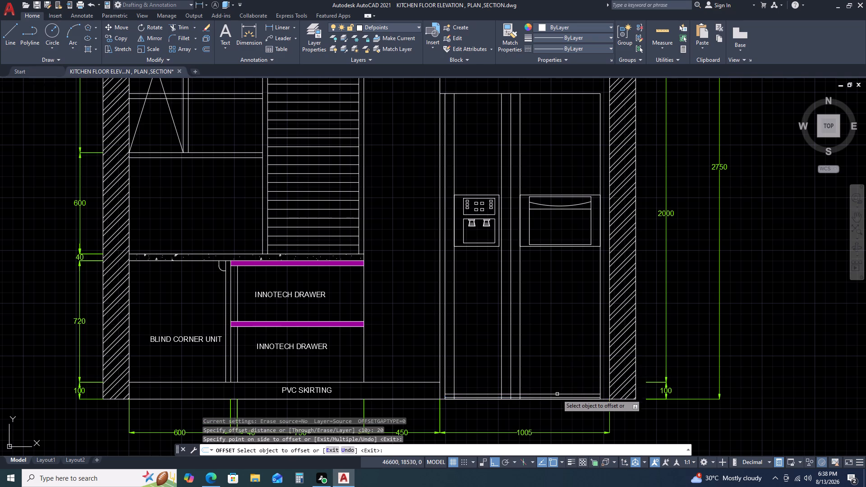
pyautogui.scroll(2, 557, 394)
pyautogui.press('Escape')
pyautogui.click(558, 393)
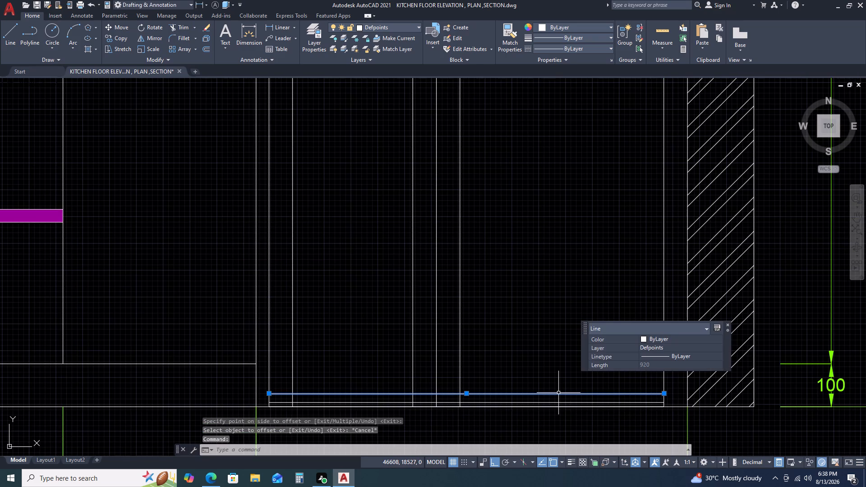
pyautogui.write('O')
pyautogui.press('space')
pyautogui.press('space')
pyautogui.click(563, 370)
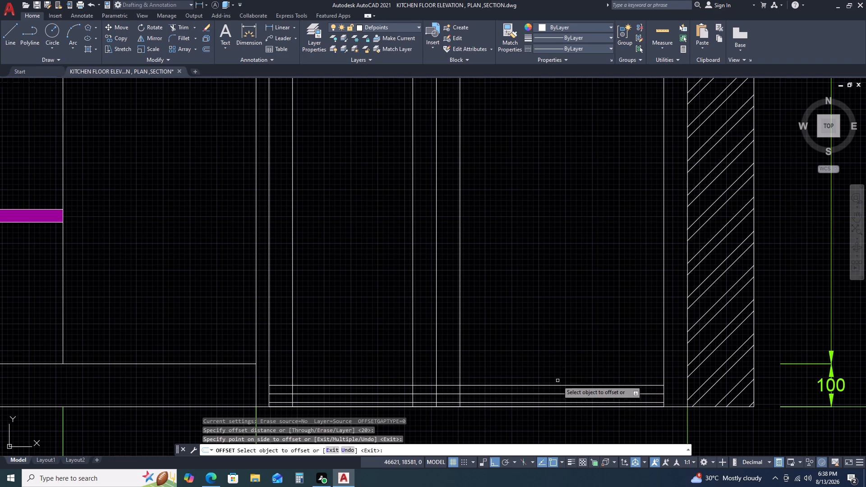
pyautogui.press('Escape')
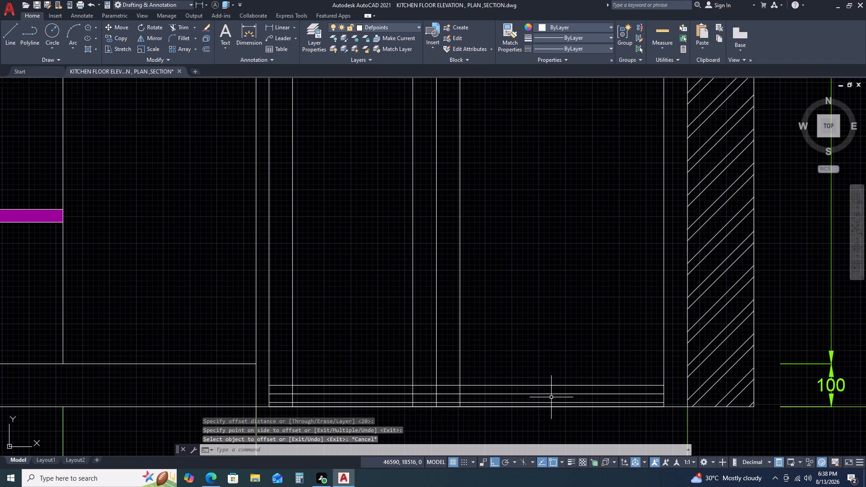
# Offset the topmost base line upward by 15.
pyautogui.click(555, 388)
pyautogui.click(553, 377)
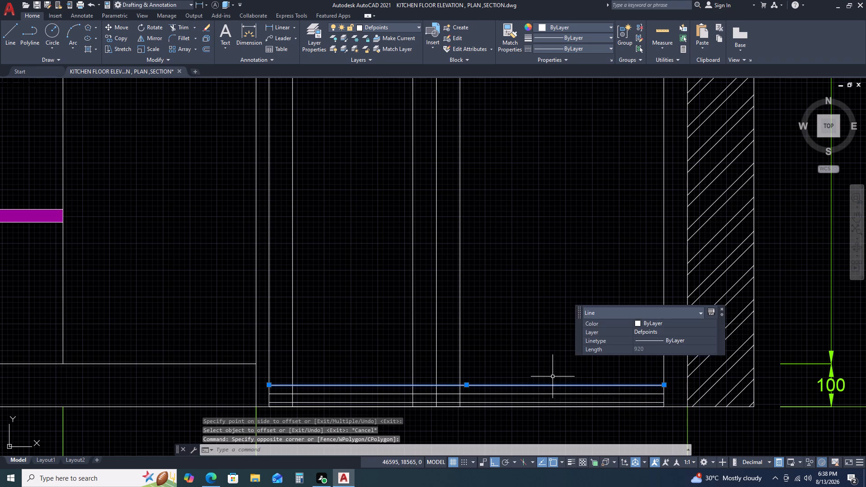
pyautogui.write('O 15')
pyautogui.press('space')
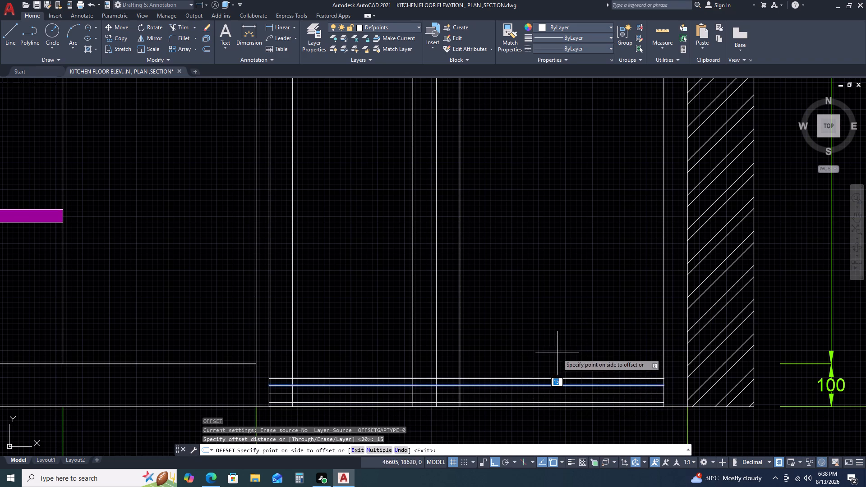
pyautogui.click(558, 351)
pyautogui.press('Escape')
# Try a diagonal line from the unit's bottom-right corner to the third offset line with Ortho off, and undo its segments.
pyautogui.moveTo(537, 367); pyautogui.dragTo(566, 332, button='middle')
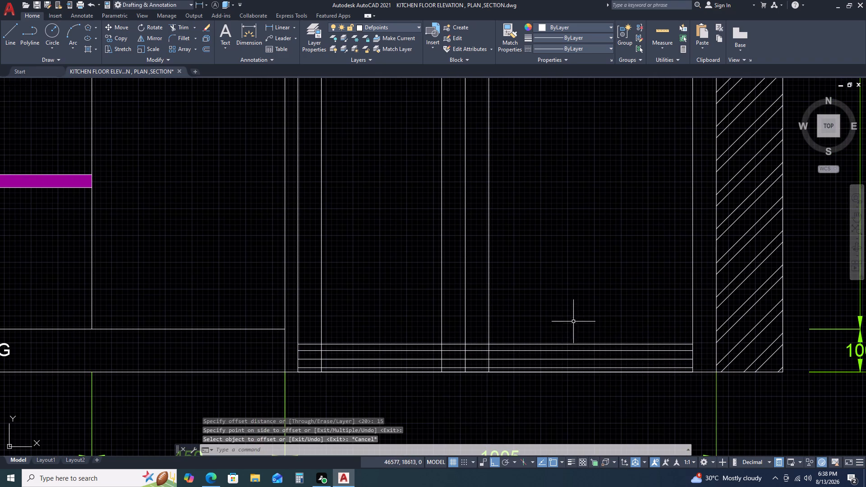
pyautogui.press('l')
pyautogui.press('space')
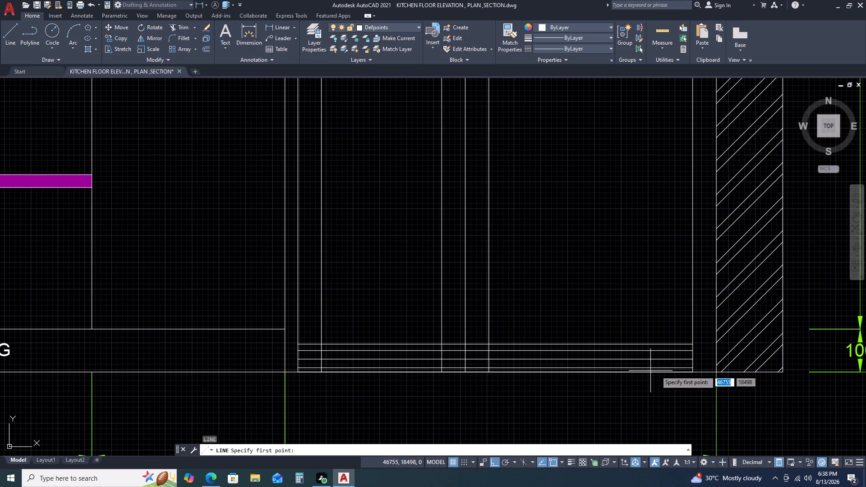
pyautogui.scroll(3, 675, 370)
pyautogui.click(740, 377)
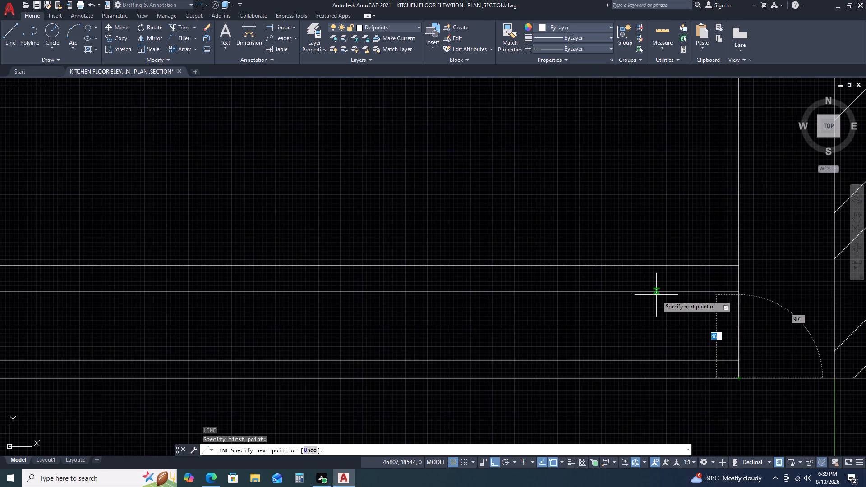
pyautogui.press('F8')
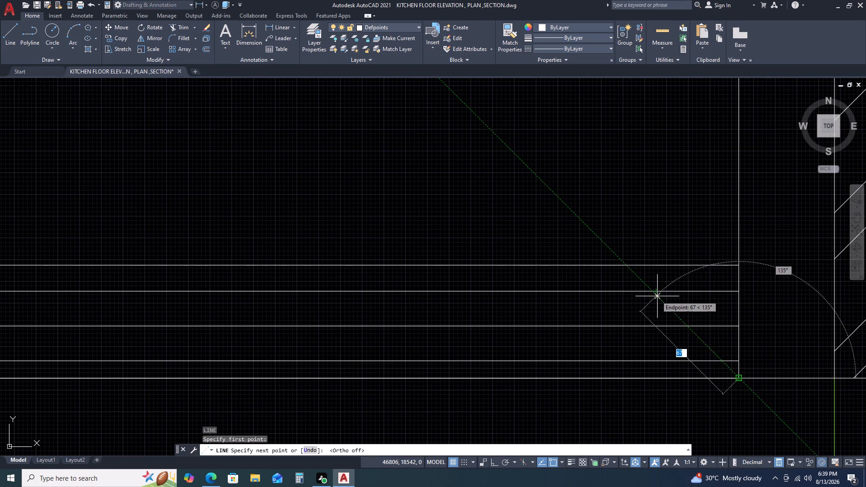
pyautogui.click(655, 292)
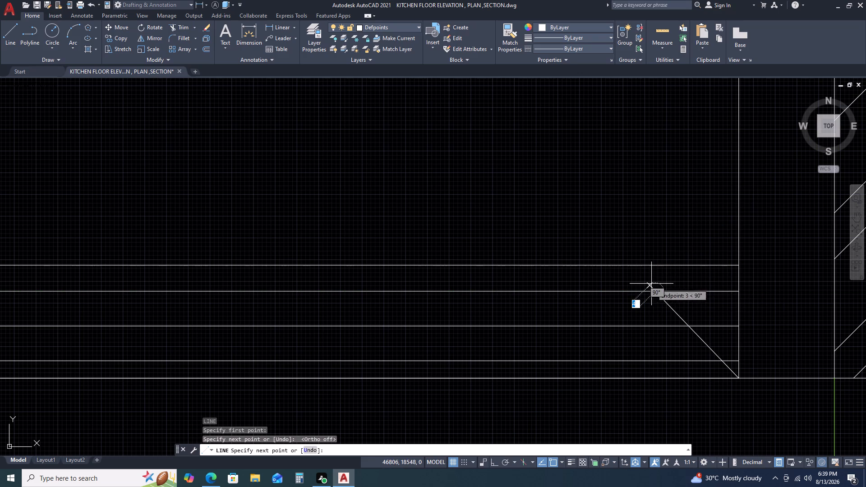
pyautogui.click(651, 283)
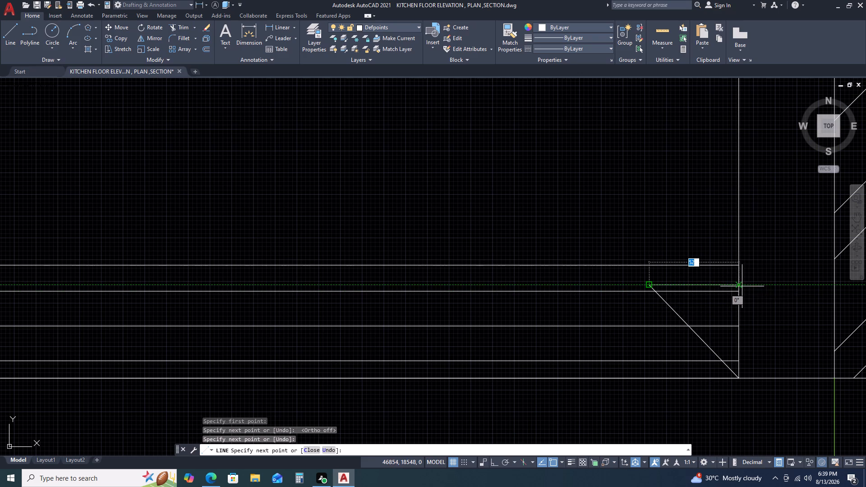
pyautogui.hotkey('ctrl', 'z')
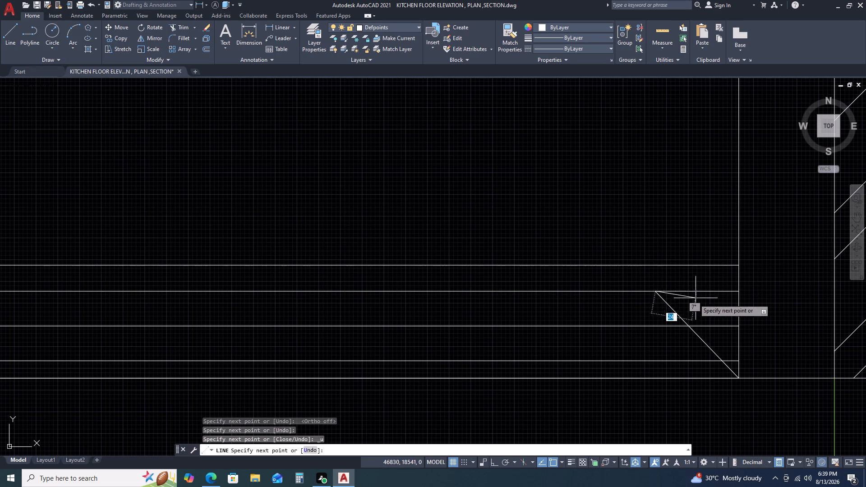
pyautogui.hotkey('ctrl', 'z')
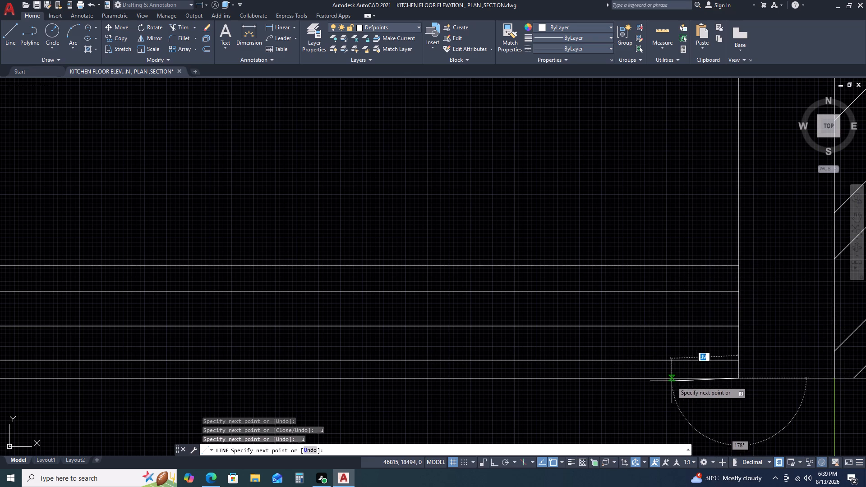
# Draw the base's right sloped end: along the bottom line, diagonally up at about 122° between the top two lines, and across to the side.
pyautogui.press('F8')
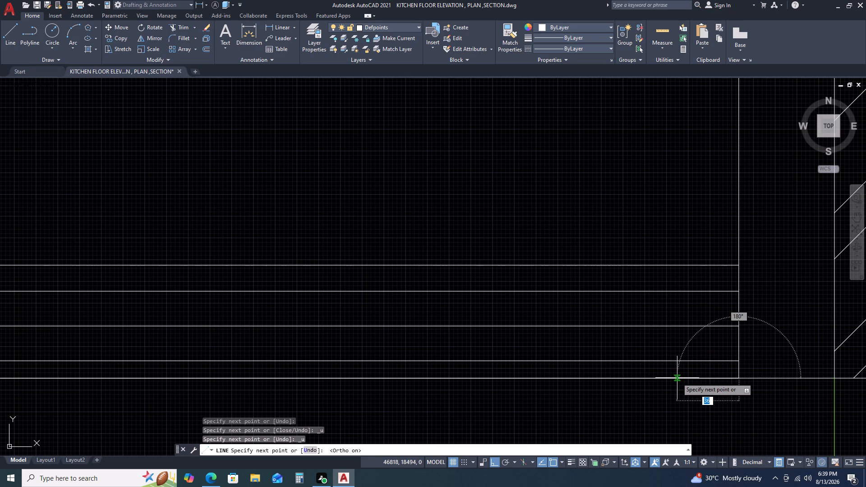
pyautogui.click(682, 378)
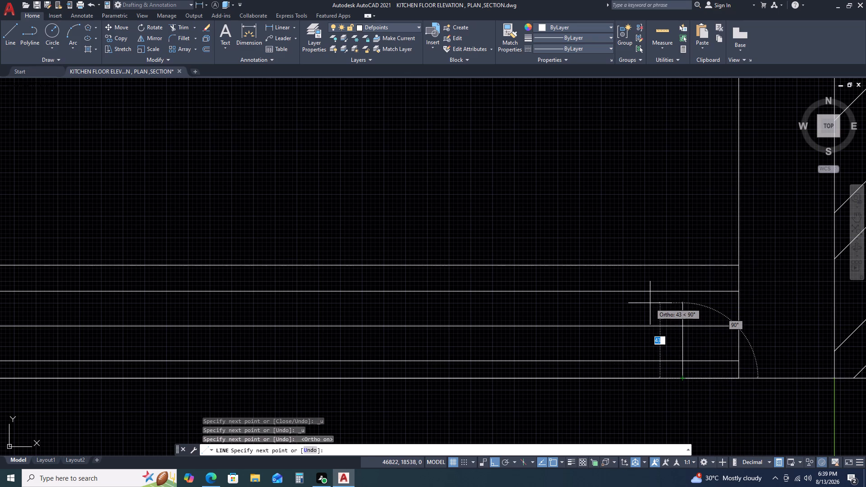
pyautogui.press('F8')
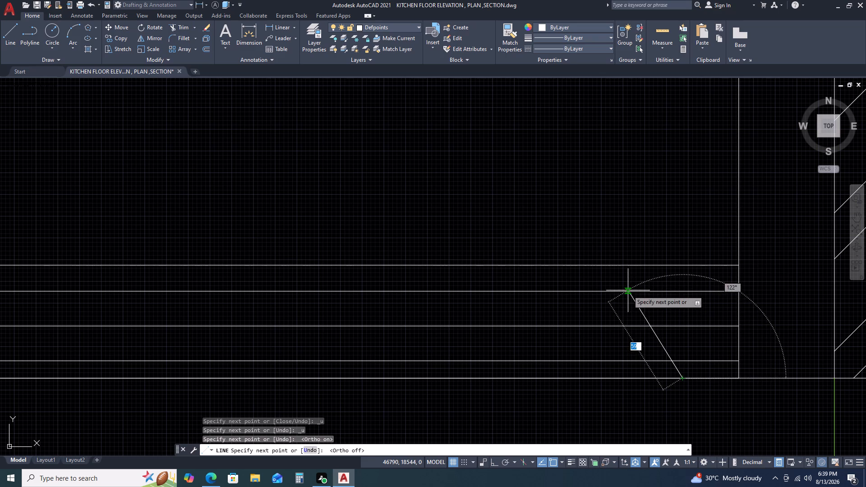
pyautogui.click(622, 283)
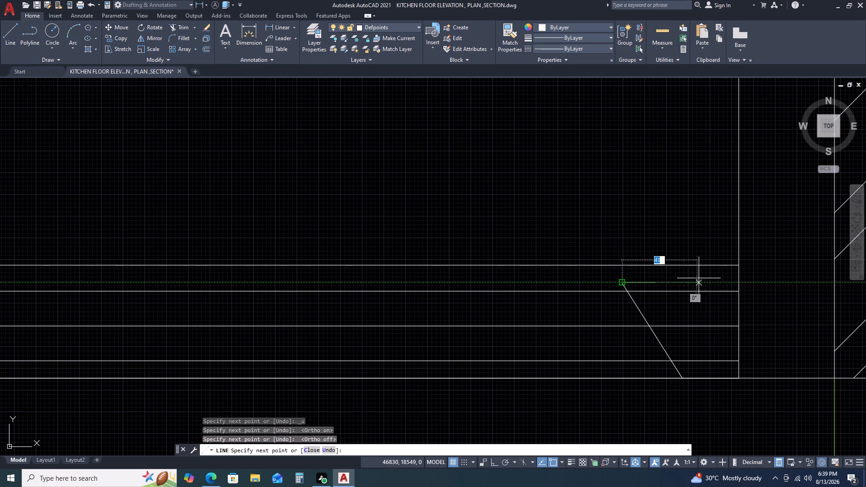
pyautogui.click(742, 282)
pyautogui.press('F8')
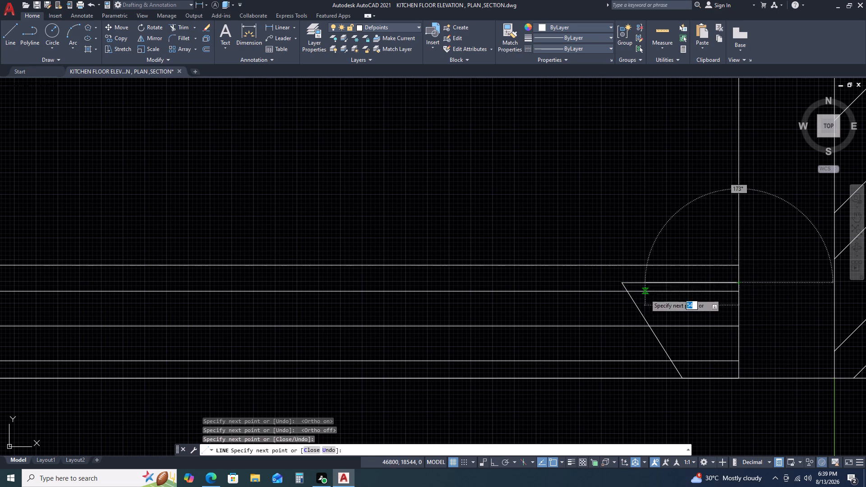
pyautogui.press('F8')
pyautogui.press('Escape')
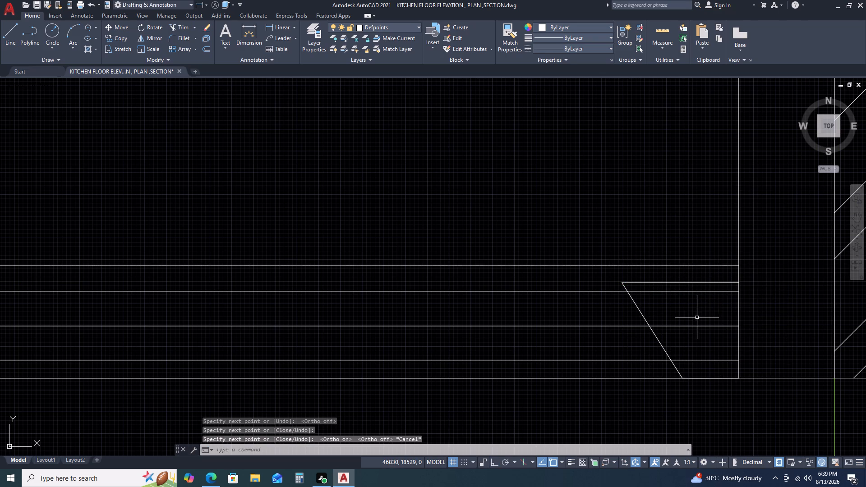
# Trim the base's horizontal lines that run inside the right sloped end.
pyautogui.scroll(-2, 697, 317)
pyautogui.write('TR')
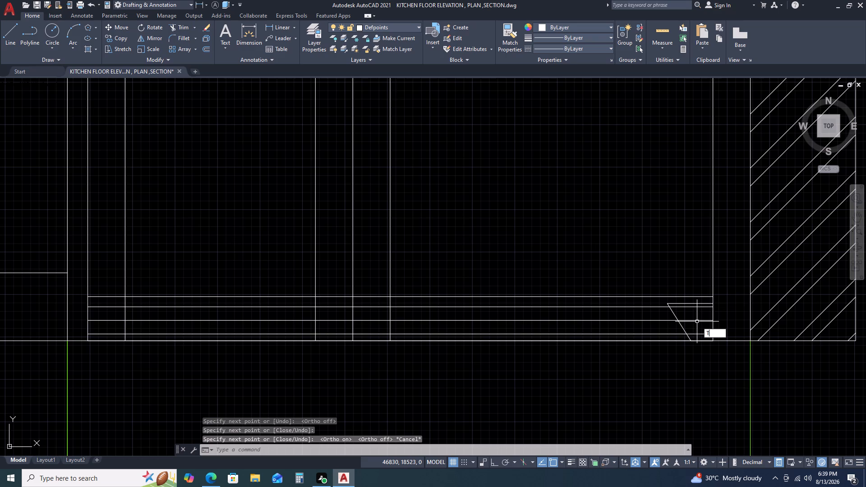
pyautogui.press('space')
pyautogui.scroll(2, 691, 310)
pyautogui.click(691, 300)
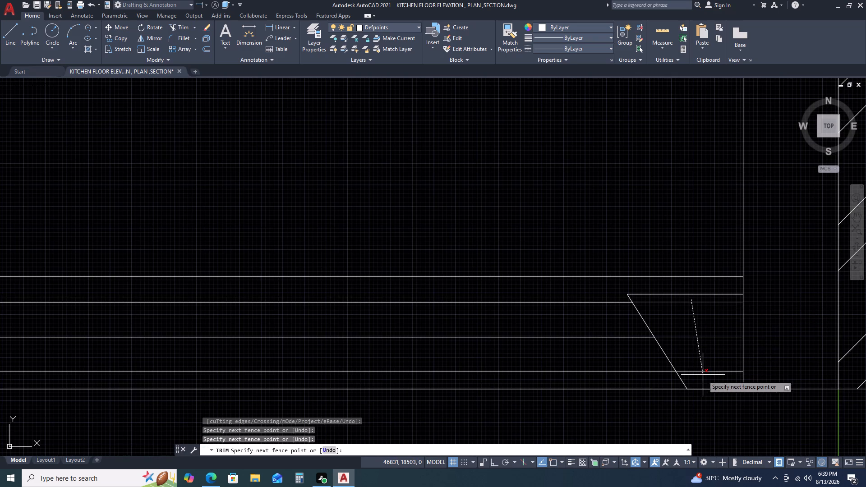
pyautogui.click(705, 382)
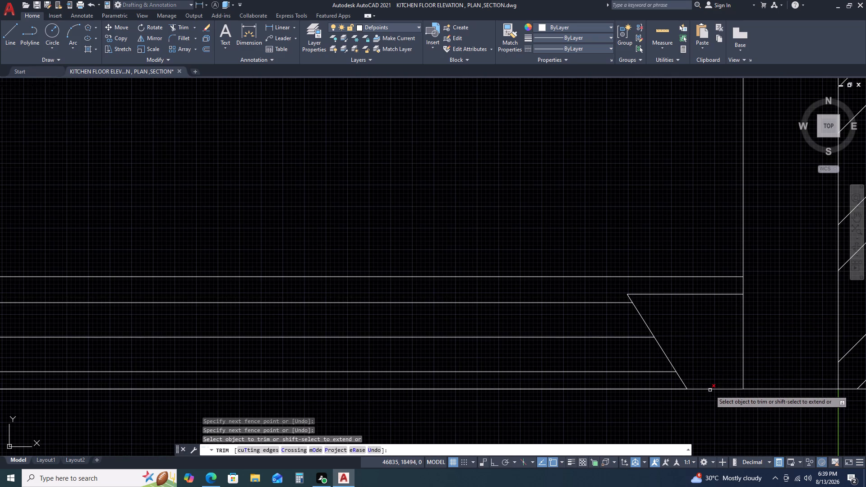
pyautogui.click(710, 390)
pyautogui.scroll(-4, 649, 294)
pyautogui.press('Escape')
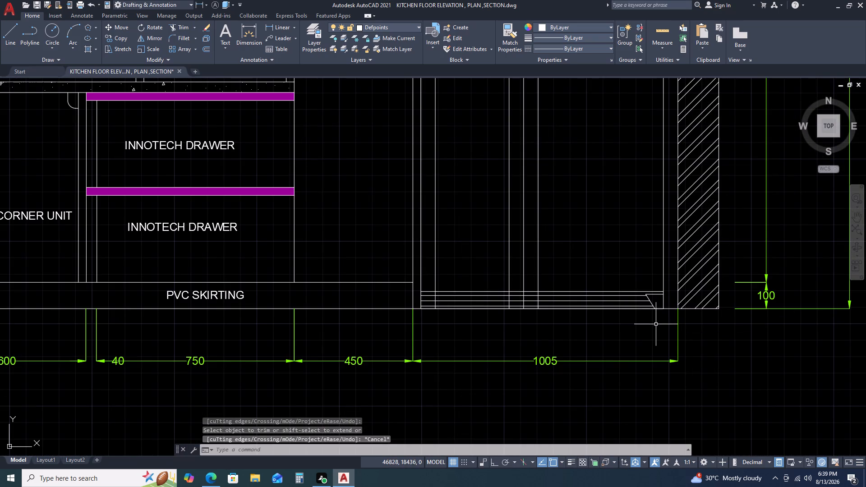
# Mirror the right end's diagonal and top line about a vertical axis through the base's midpoint, keeping the originals.
pyautogui.scroll(2, 657, 314)
pyautogui.scroll(-1, 547, 332)
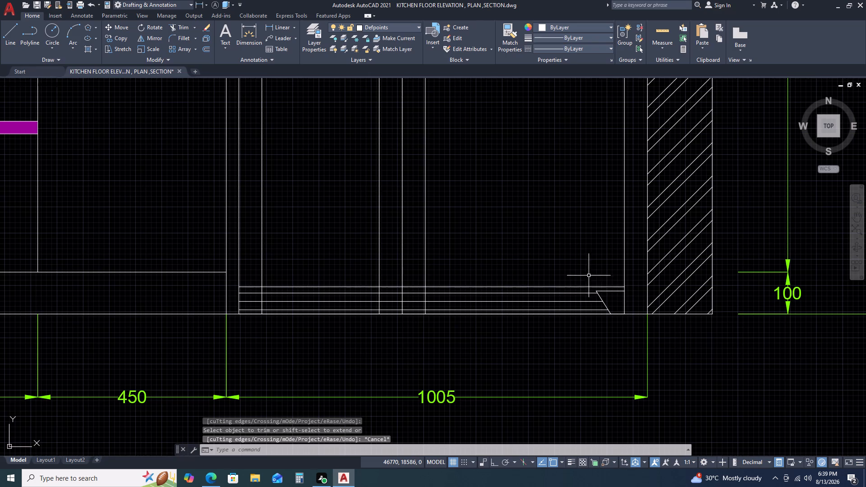
pyautogui.moveTo(590, 273); pyautogui.dragTo(591, 277)
pyautogui.click(630, 329)
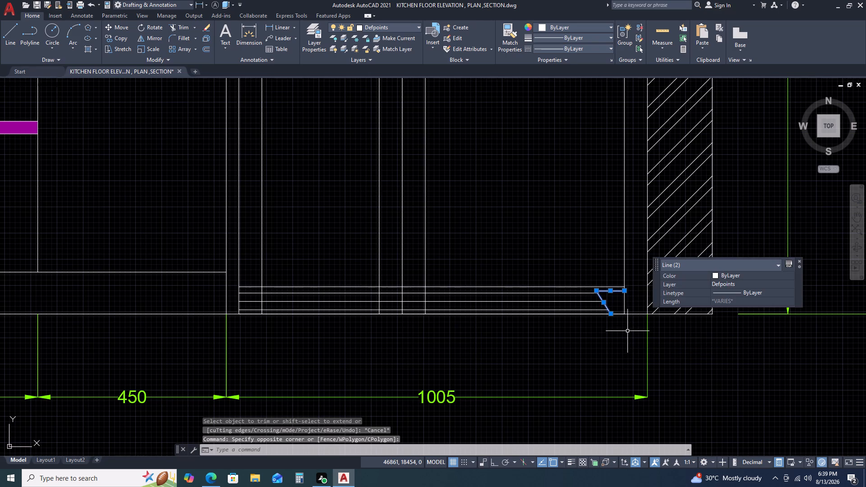
pyautogui.write('MI')
pyautogui.press('space')
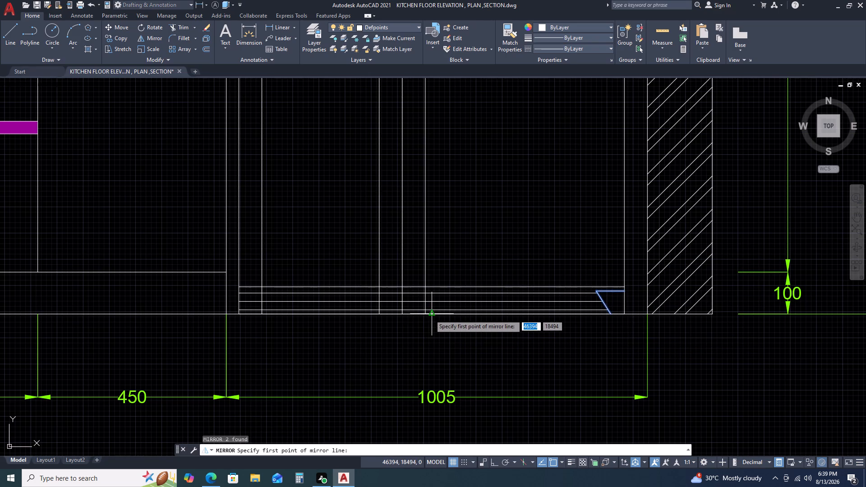
pyautogui.click(429, 315)
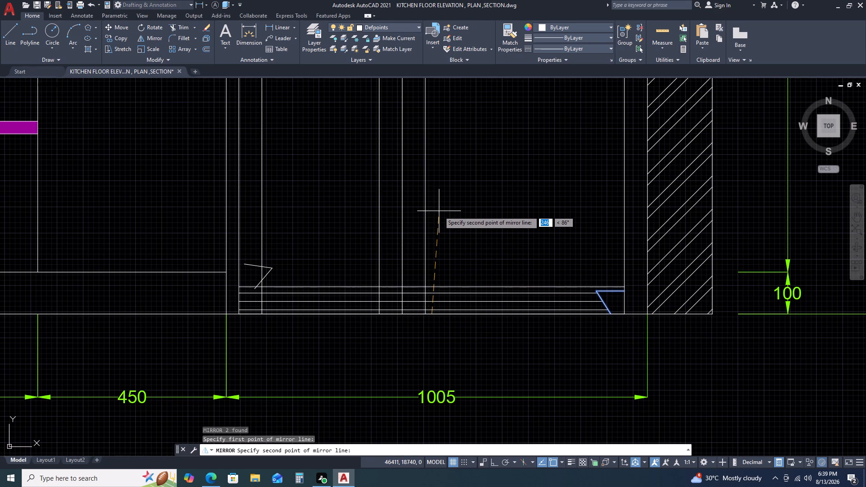
pyautogui.press('F8')
pyautogui.click(437, 196)
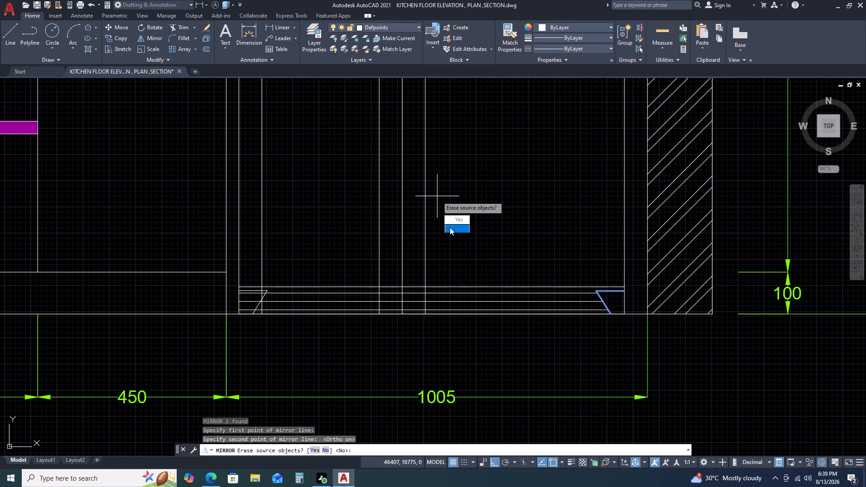
pyautogui.moveTo(453, 228); pyautogui.dragTo(437, 196)
# Trim the horizontal base lines and part of the vertical line crossing the left sloped end.
pyautogui.scroll(1, 226, 305)
pyautogui.moveTo(316, 336); pyautogui.dragTo(482, 273, button='middle')
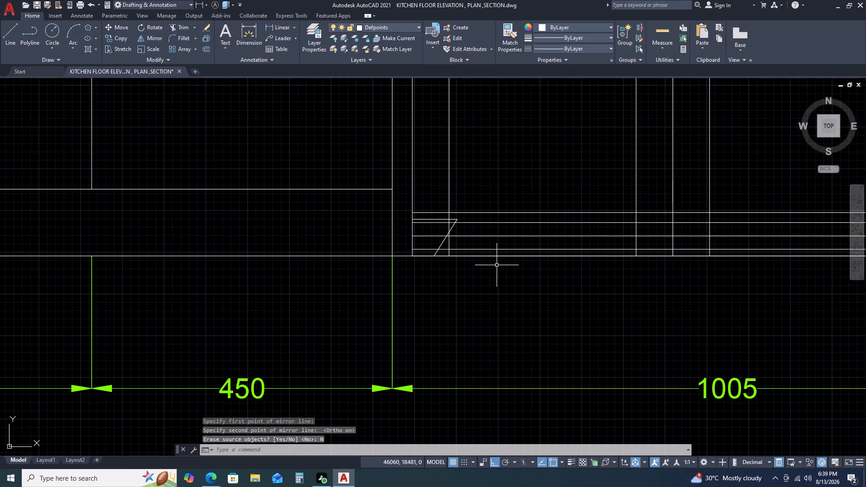
pyautogui.write('TR')
pyautogui.press('space')
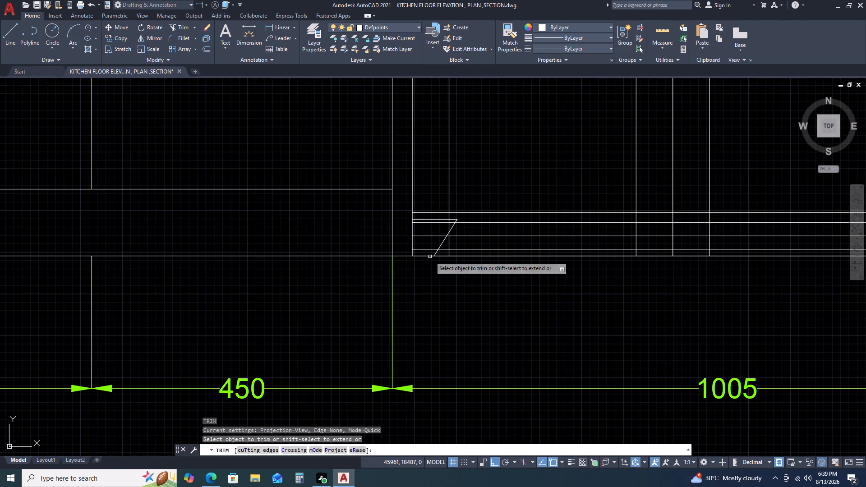
pyautogui.scroll(2, 427, 231)
pyautogui.click(487, 204)
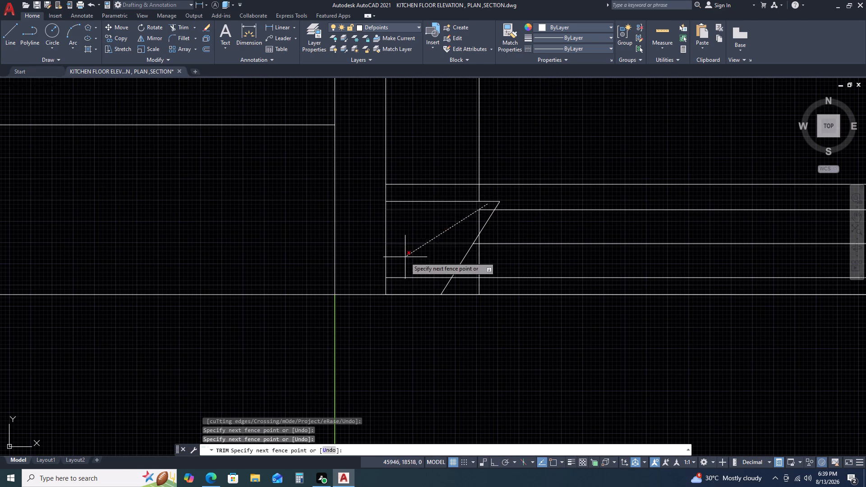
pyautogui.click(401, 288)
pyautogui.scroll(-1, 517, 241)
pyautogui.scroll(2, 473, 222)
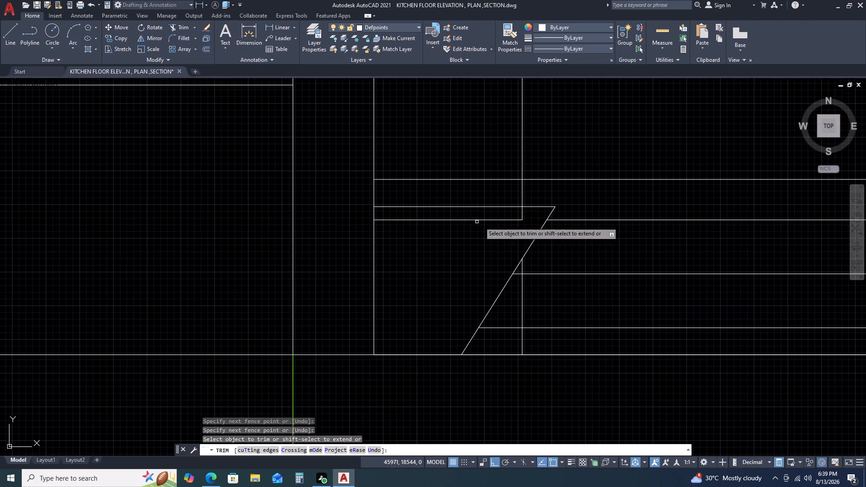
pyautogui.click(524, 214)
pyautogui.click(461, 225)
pyautogui.scroll(-3, 450, 303)
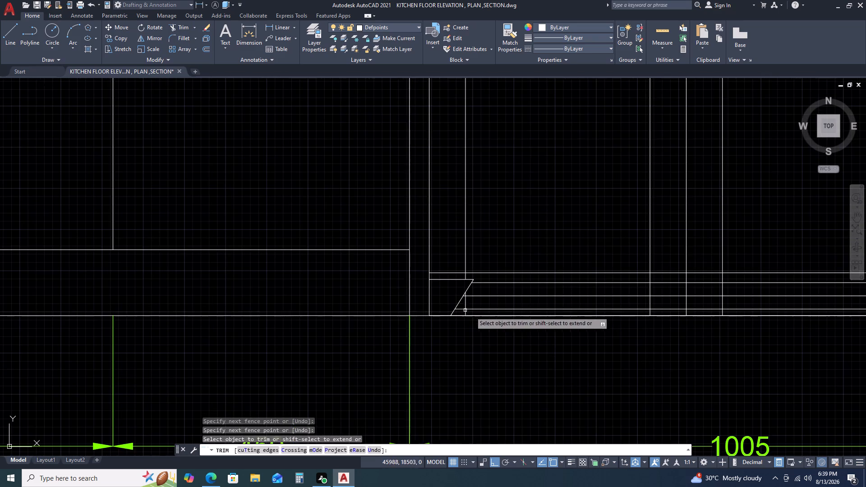
pyautogui.press('Escape')
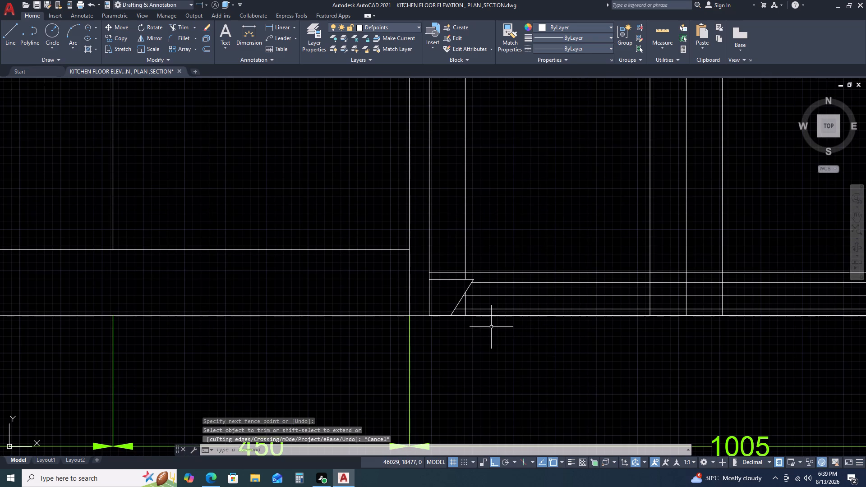
# Erase the leftover vertical line piece beside the left diagonal in the base.
pyautogui.scroll(2, 460, 301)
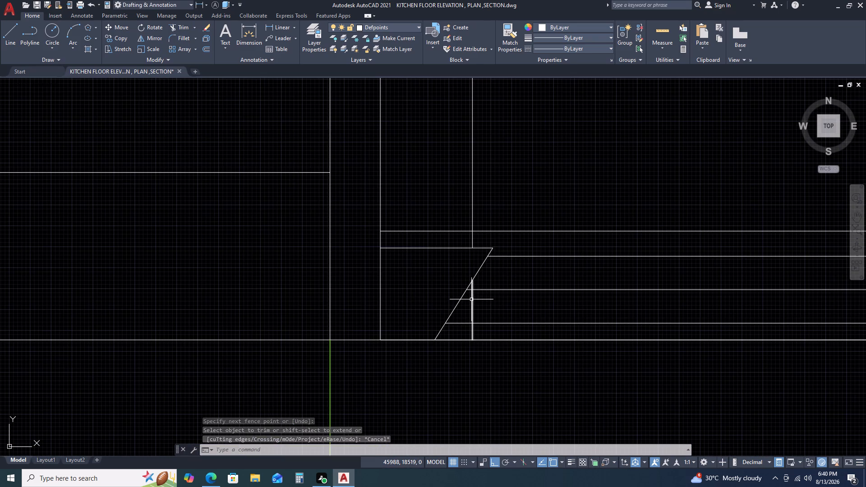
pyautogui.click(471, 299)
pyautogui.press('Delete')
pyautogui.scroll(-3, 462, 306)
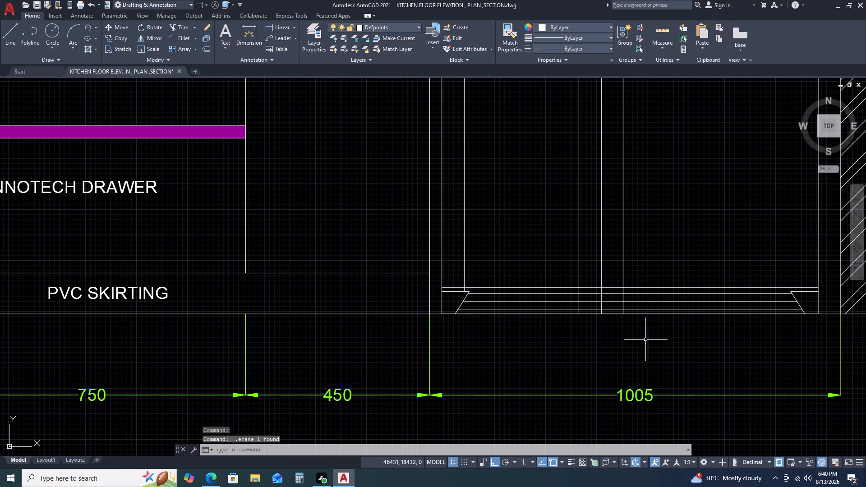
# Trim the three central vertical lines out of the base, from its topmost line down to the bottom line.
pyautogui.moveTo(626, 225); pyautogui.dragTo(544, 274, button='middle')
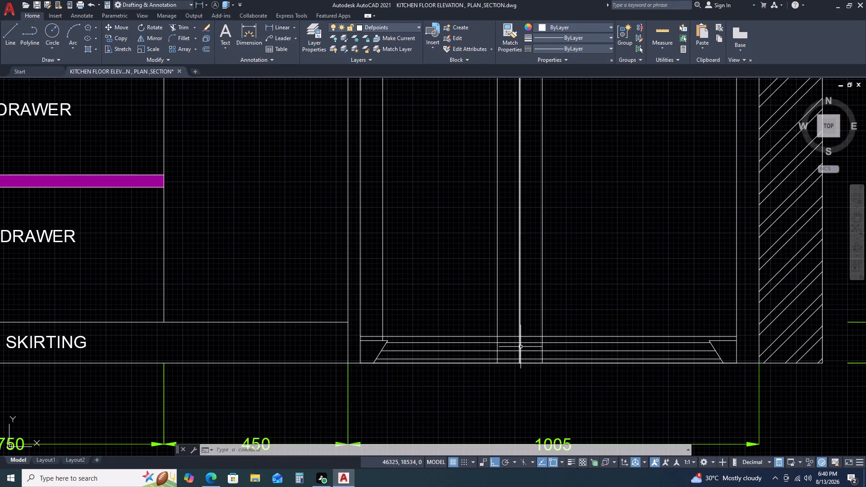
pyautogui.scroll(-3, 558, 320)
pyautogui.scroll(6, 553, 331)
pyautogui.write('TR')
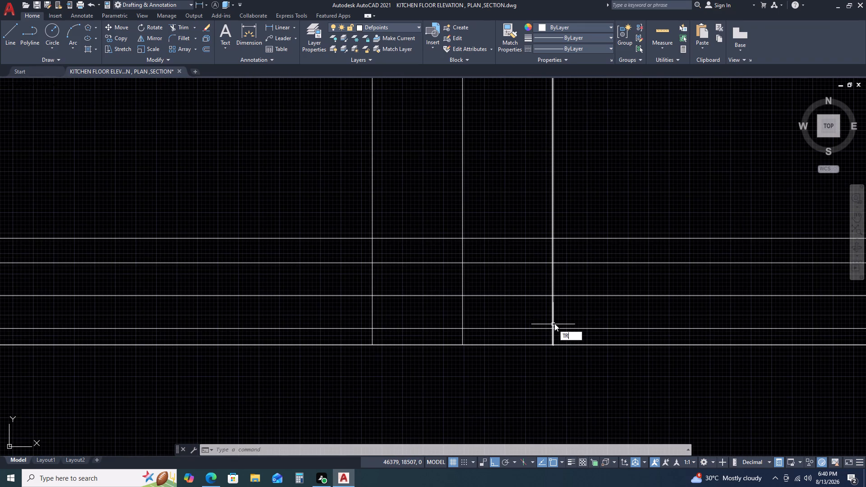
pyautogui.press('space')
pyautogui.click(580, 247)
pyautogui.click(369, 257)
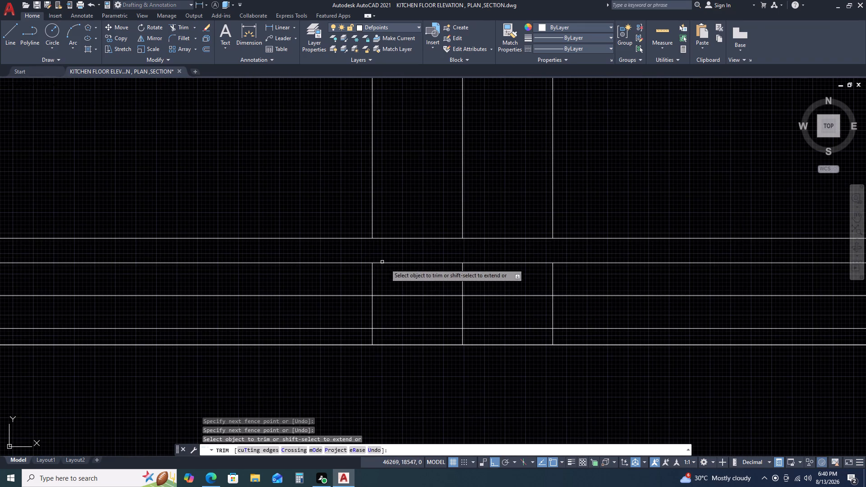
pyautogui.click(563, 278)
pyautogui.click(355, 278)
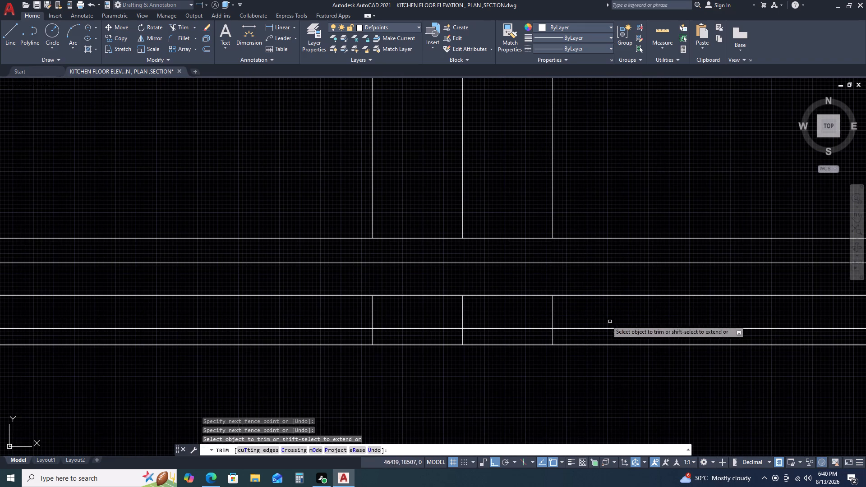
pyautogui.click(576, 310)
pyautogui.click(337, 305)
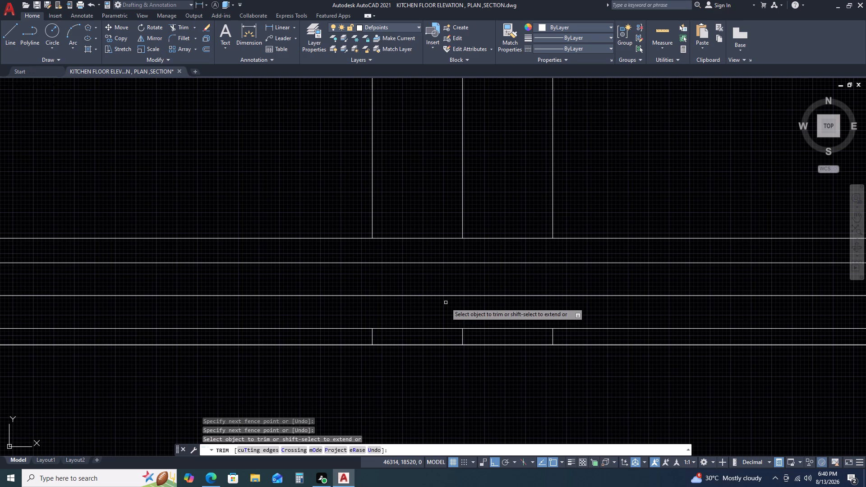
pyautogui.click(567, 338)
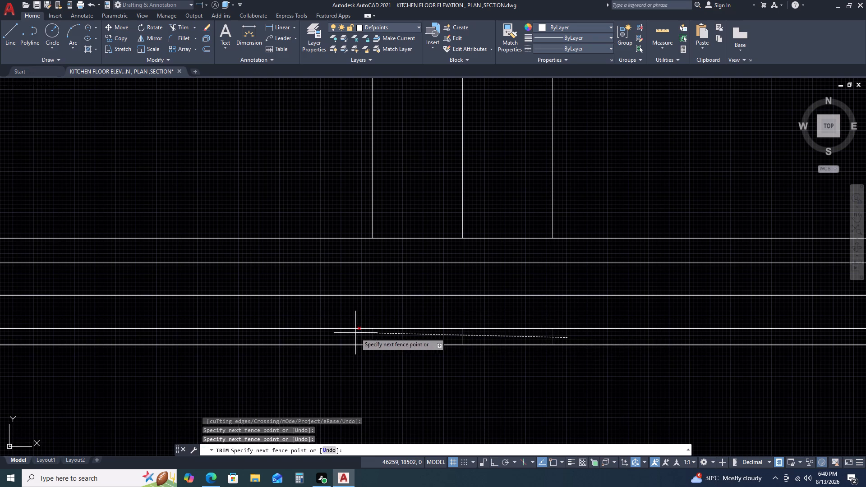
pyautogui.click(355, 333)
pyautogui.click(388, 345)
# Trim the left inner vertical line between the topmost base line and the left sloped end's top edge.
pyautogui.scroll(-4, 585, 345)
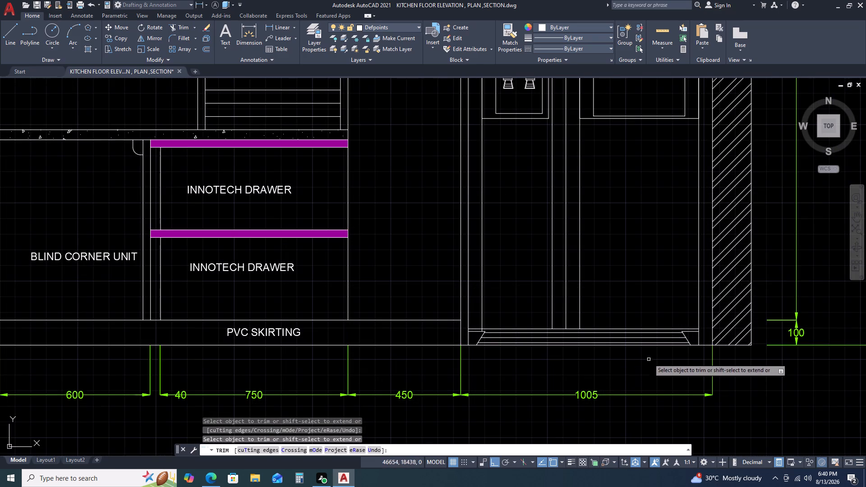
pyautogui.scroll(2, 553, 325)
pyautogui.scroll(-2, 439, 344)
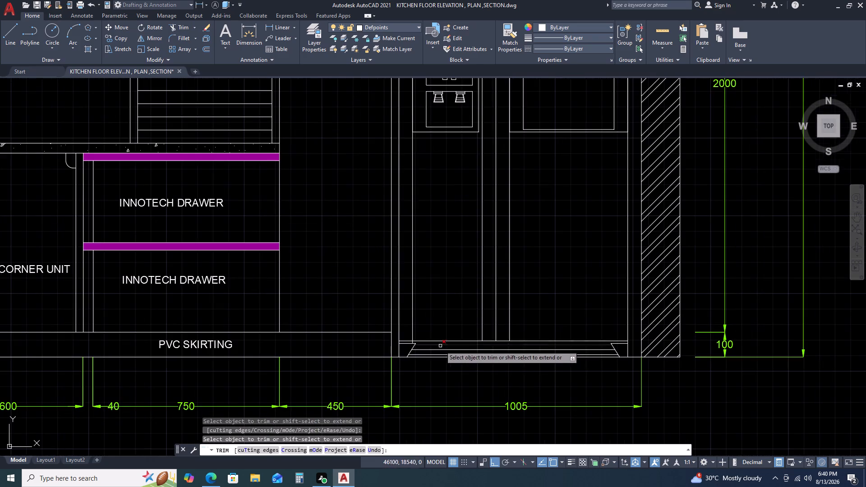
pyautogui.scroll(4, 401, 343)
pyautogui.click(442, 335)
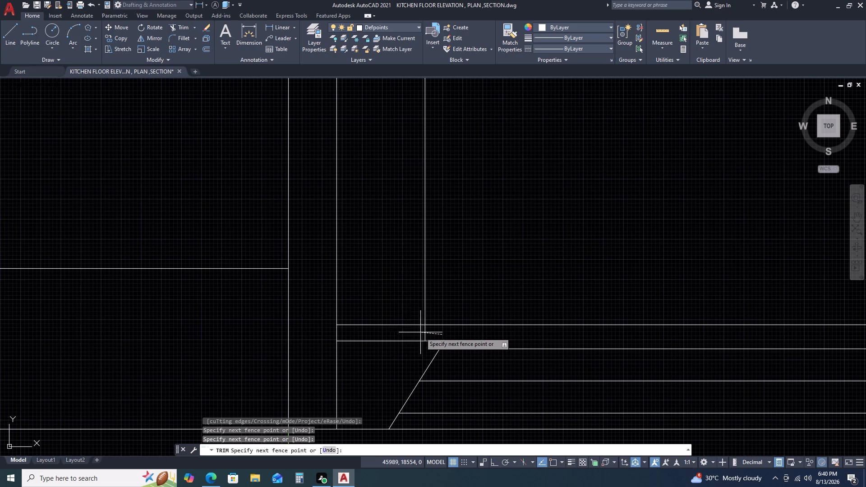
pyautogui.click(404, 331)
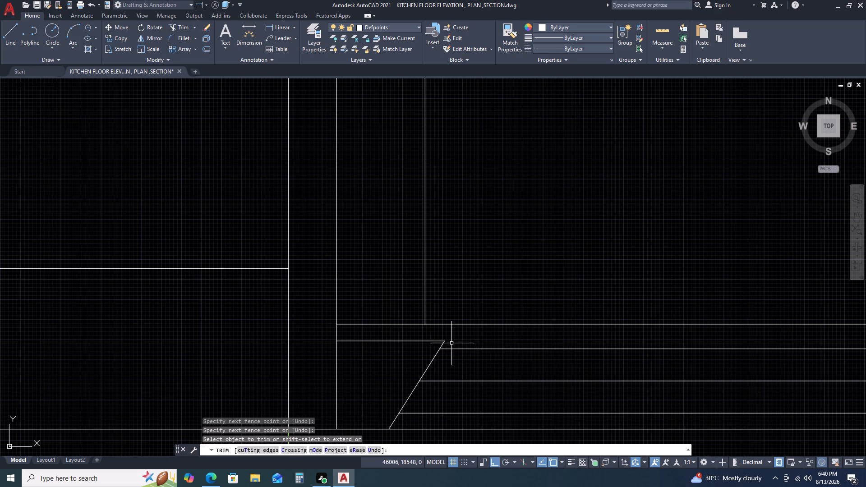
pyautogui.press('Escape')
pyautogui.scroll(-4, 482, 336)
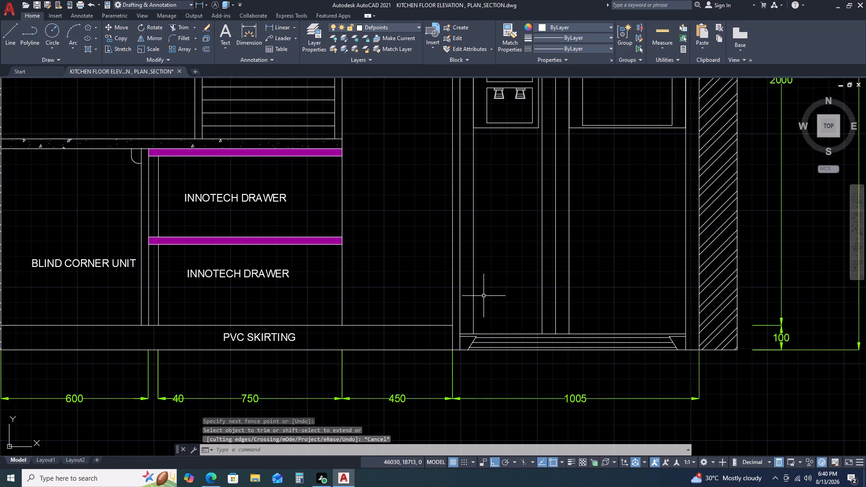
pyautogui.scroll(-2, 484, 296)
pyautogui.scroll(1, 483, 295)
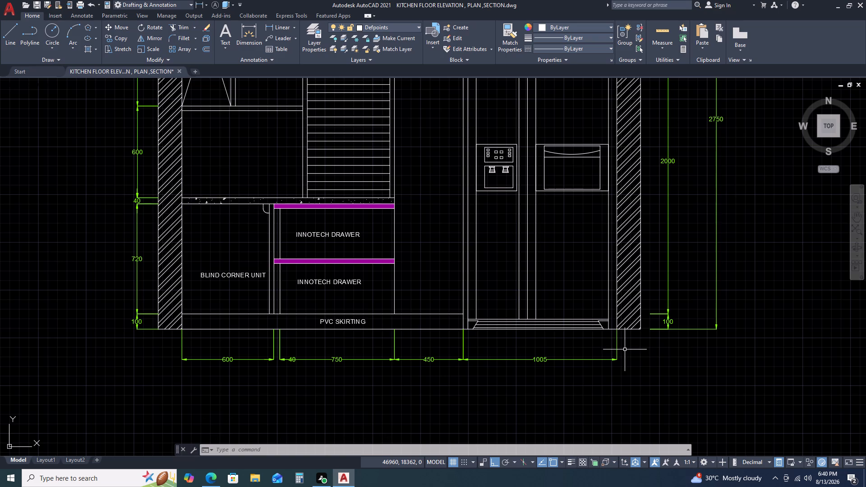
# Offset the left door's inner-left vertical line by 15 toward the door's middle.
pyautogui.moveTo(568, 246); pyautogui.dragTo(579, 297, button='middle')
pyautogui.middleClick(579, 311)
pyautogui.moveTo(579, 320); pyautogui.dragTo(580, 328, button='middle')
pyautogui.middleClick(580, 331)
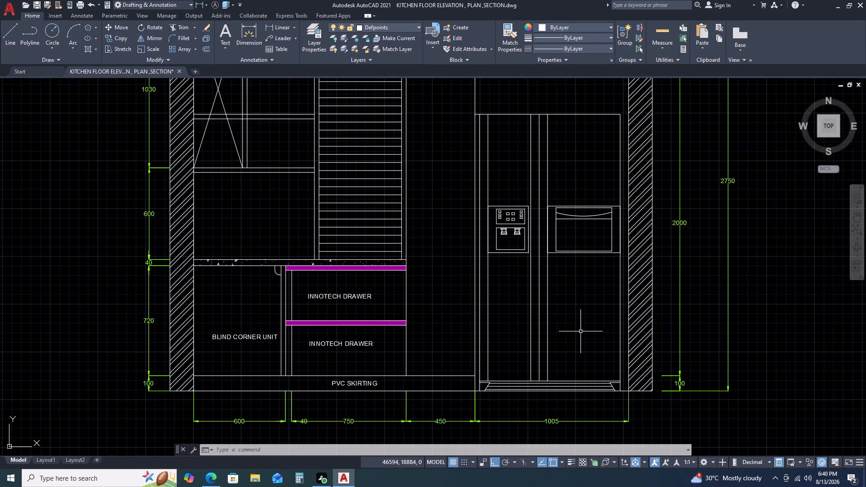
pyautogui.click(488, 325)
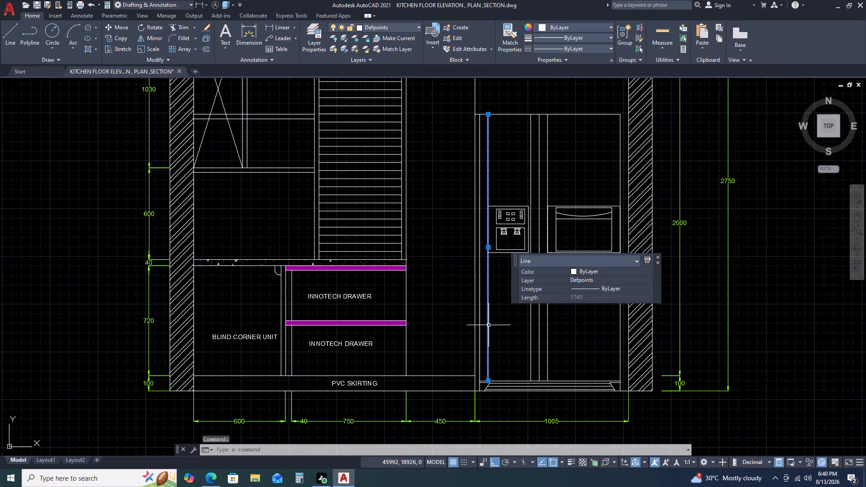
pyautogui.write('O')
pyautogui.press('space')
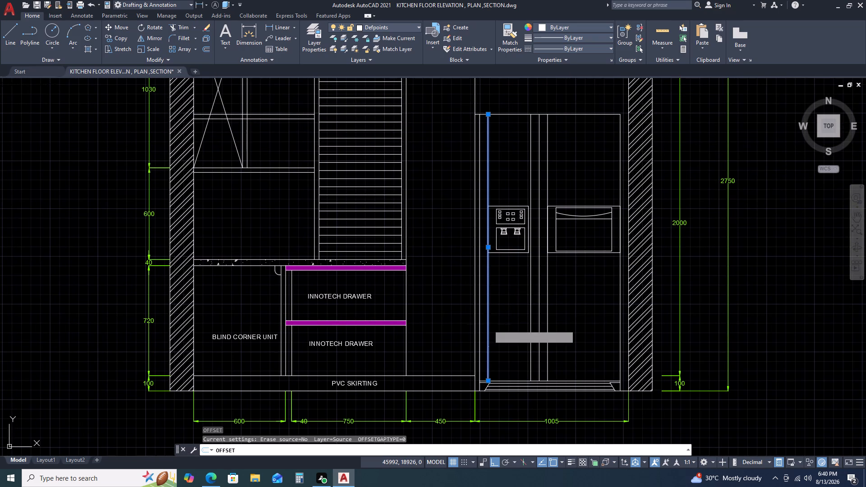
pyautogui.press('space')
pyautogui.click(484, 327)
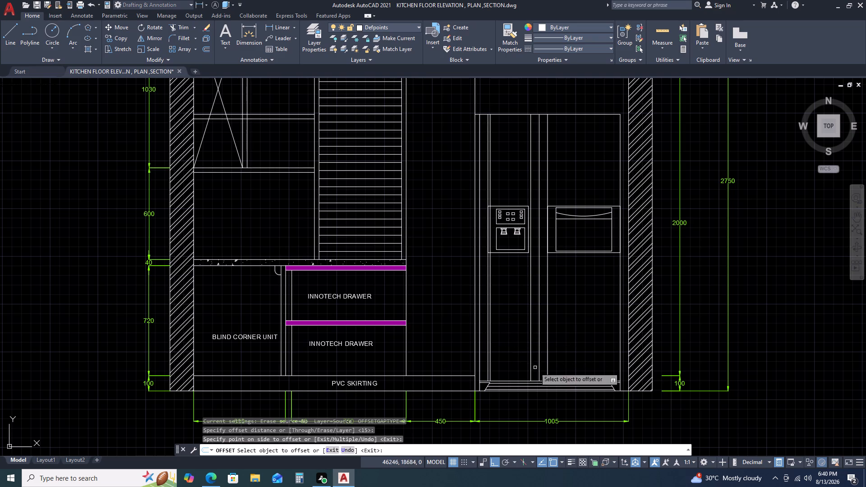
# Offset the left door's inner-left vertical line by 15 toward the unit's outer left edge.
pyautogui.click(488, 348)
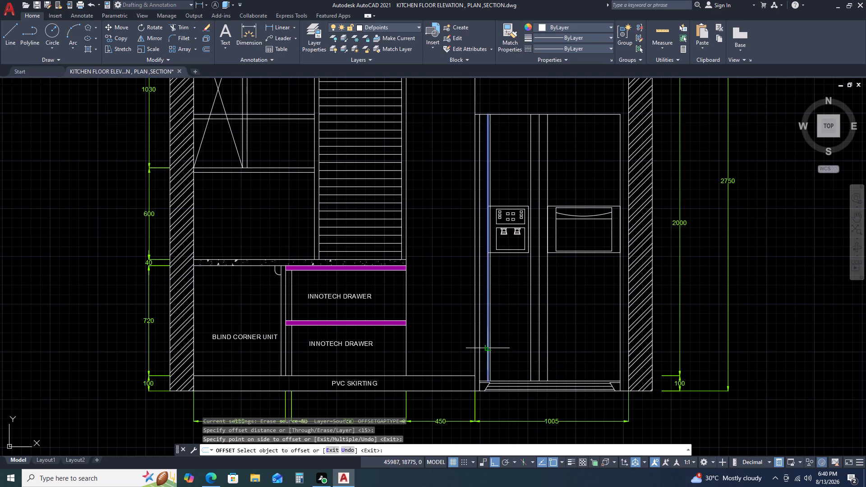
pyautogui.click(480, 352)
pyautogui.press('Escape')
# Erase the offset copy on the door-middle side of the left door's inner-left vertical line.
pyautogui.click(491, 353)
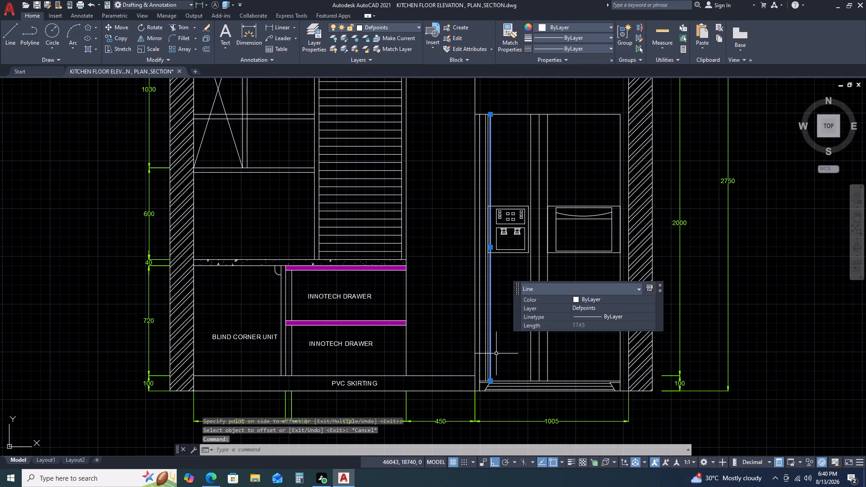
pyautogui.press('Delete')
# Draw a horizontal line about 112 long across the central strip between the doors, just above the tall unit's base.
pyautogui.scroll(-2, 502, 354)
pyautogui.scroll(2, 545, 365)
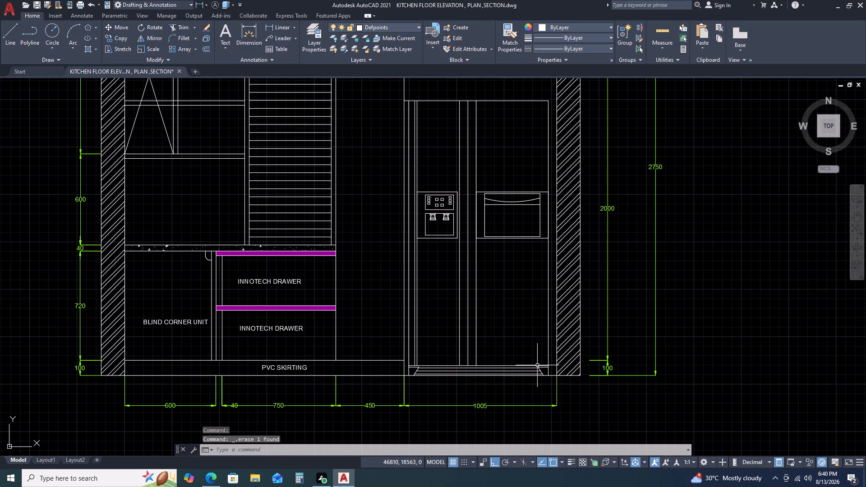
pyautogui.scroll(1, 419, 359)
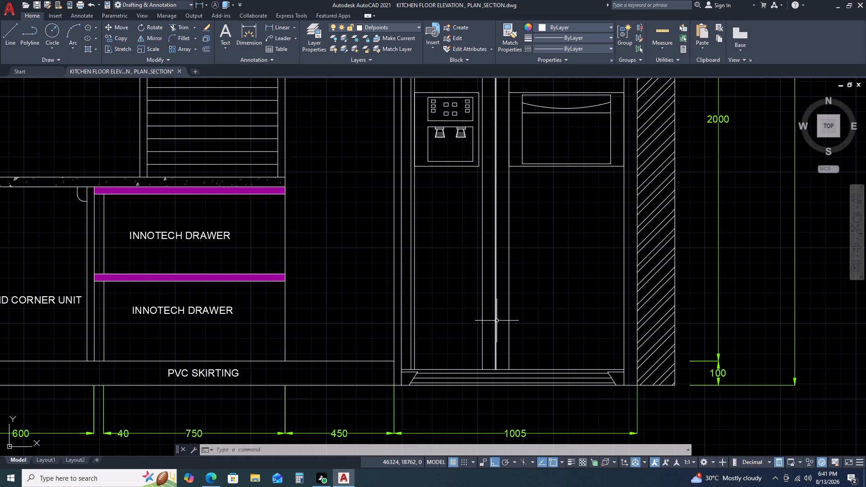
pyautogui.scroll(-1, 528, 331)
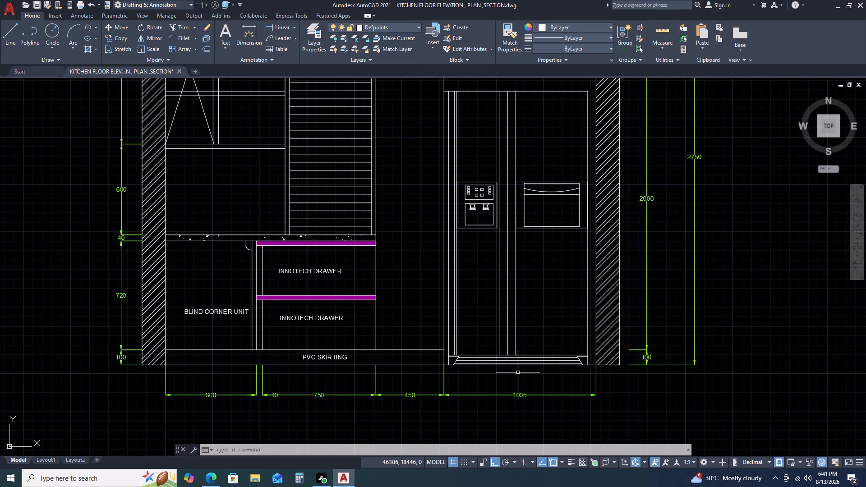
pyautogui.press('l')
pyautogui.press('space')
pyautogui.scroll(3, 502, 354)
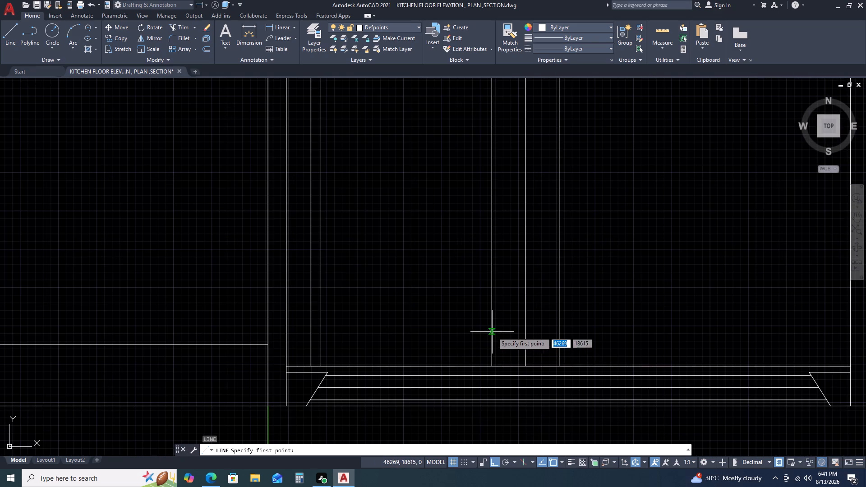
pyautogui.click(492, 332)
pyautogui.click(561, 331)
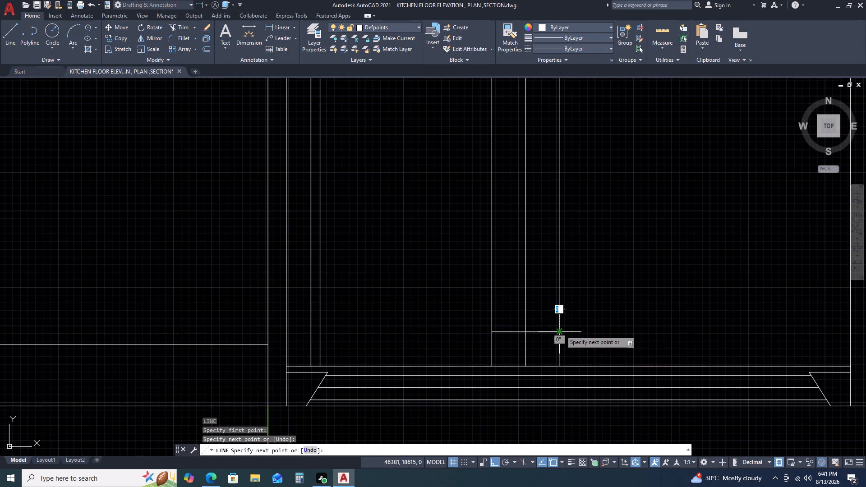
pyautogui.press('Escape')
pyautogui.scroll(-2, 550, 332)
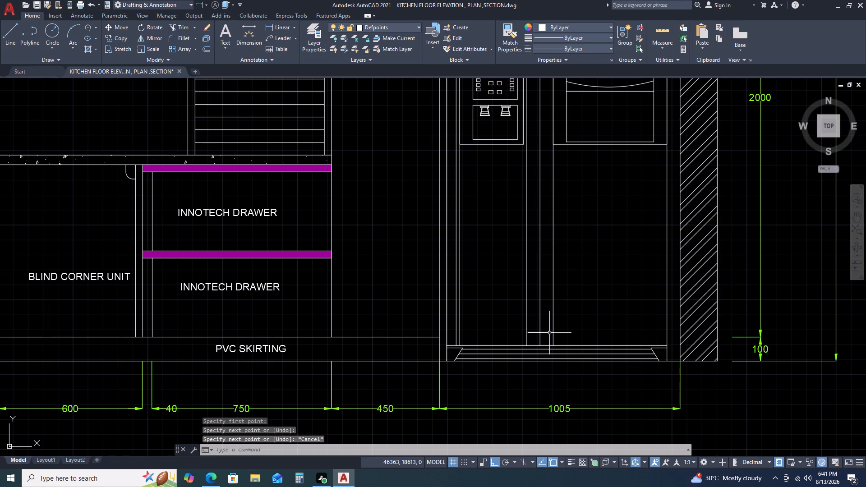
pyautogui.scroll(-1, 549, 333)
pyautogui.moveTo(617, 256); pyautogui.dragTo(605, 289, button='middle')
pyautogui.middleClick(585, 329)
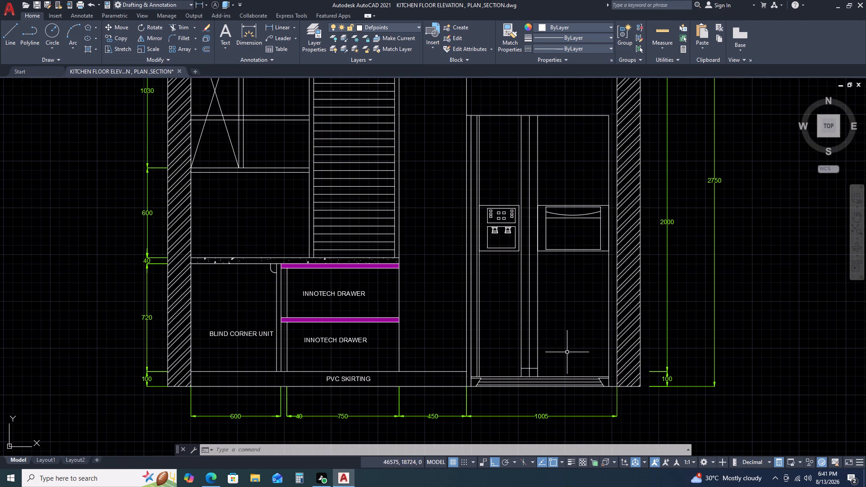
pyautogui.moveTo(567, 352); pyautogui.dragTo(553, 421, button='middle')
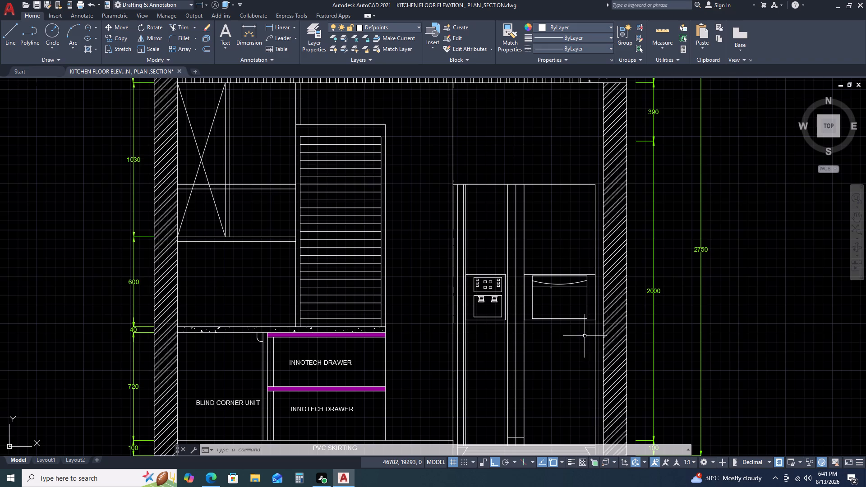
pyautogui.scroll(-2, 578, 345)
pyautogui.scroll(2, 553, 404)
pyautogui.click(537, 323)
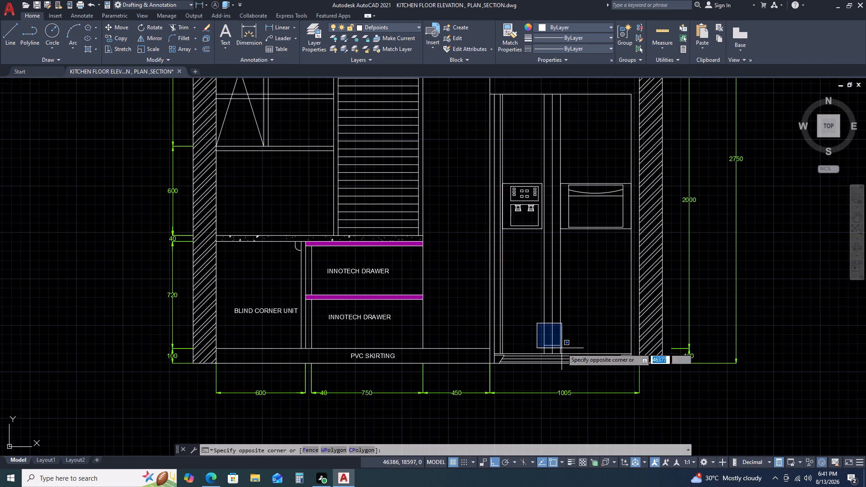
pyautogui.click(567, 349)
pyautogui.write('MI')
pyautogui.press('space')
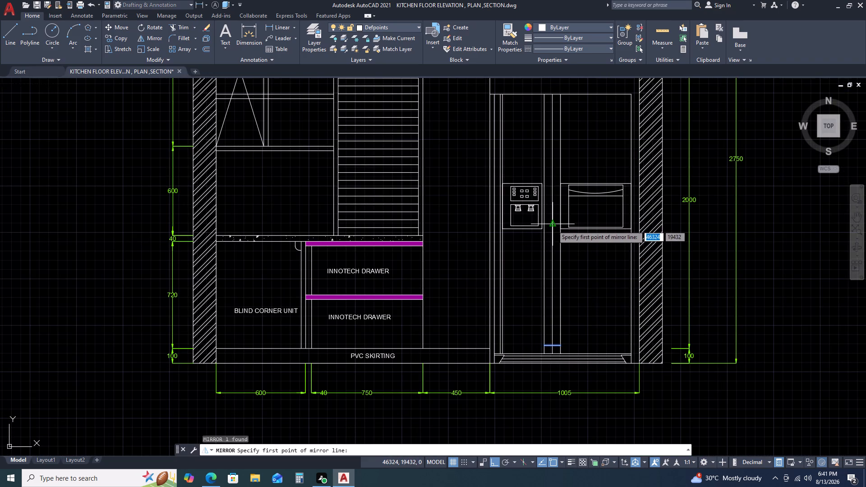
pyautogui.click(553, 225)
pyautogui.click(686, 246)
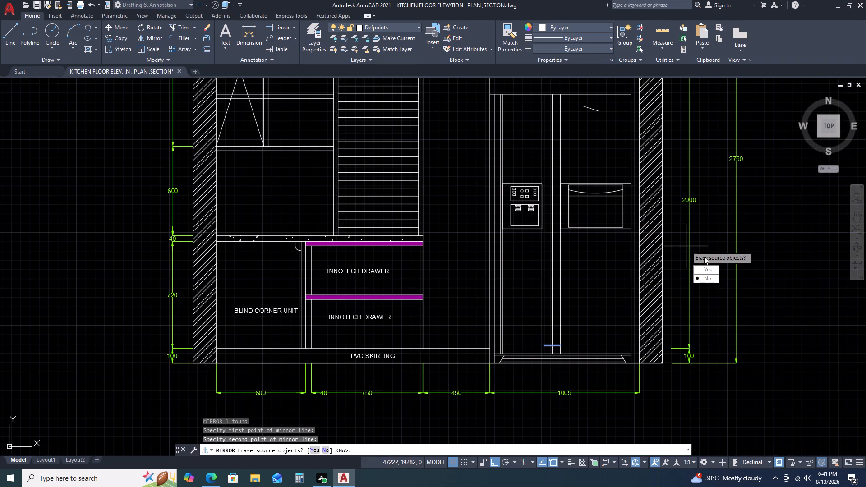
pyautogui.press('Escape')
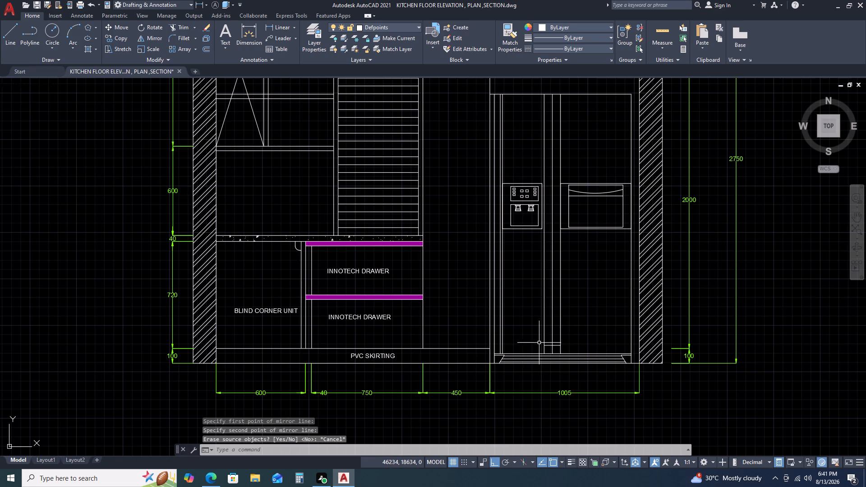
# Mirror the short horizontal line to the top of the central strip about a horizontal axis through its vertical midpoint, keeping the original.
pyautogui.click(539, 343)
pyautogui.click(577, 354)
pyautogui.write('MI')
pyautogui.press('space')
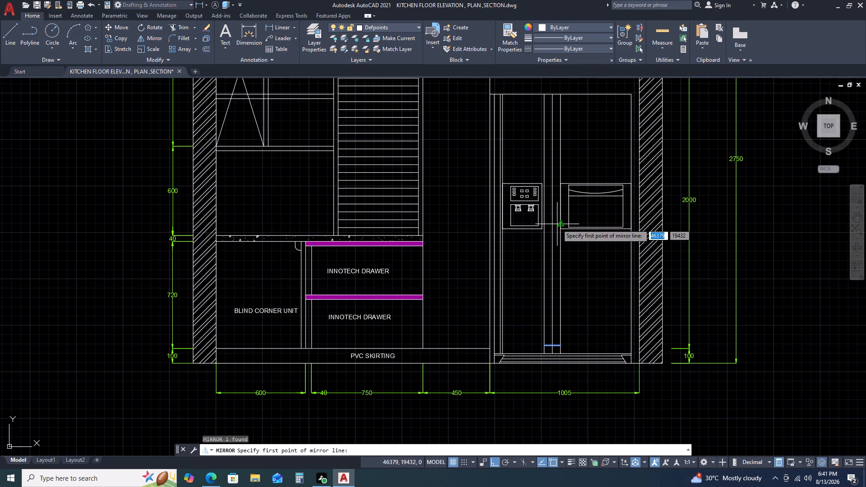
pyautogui.click(555, 223)
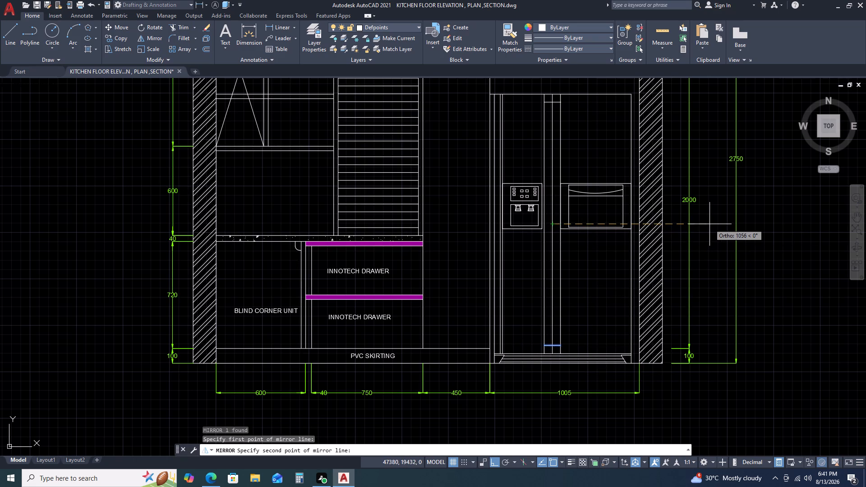
pyautogui.click(709, 224)
pyautogui.click(727, 258)
pyautogui.press('Escape')
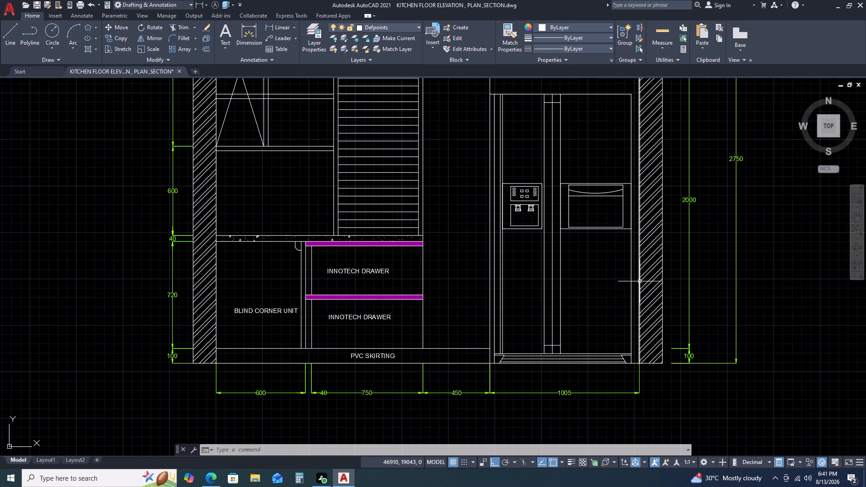
# Copy the upper INNOTECH DRAWER label into the open space between the countertop and the left wall cabinet.
pyautogui.scroll(-2, 632, 285)
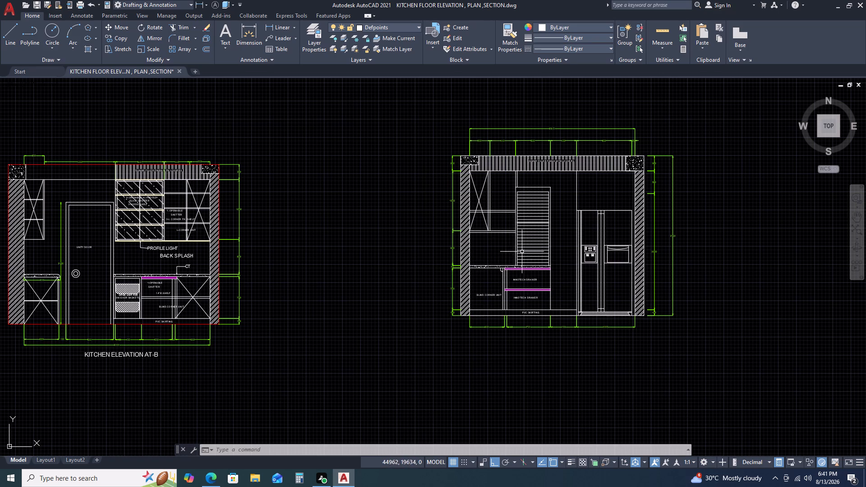
pyautogui.scroll(3, 510, 276)
pyautogui.click(591, 288)
pyautogui.write('CO')
pyautogui.press('space')
pyautogui.click(550, 299)
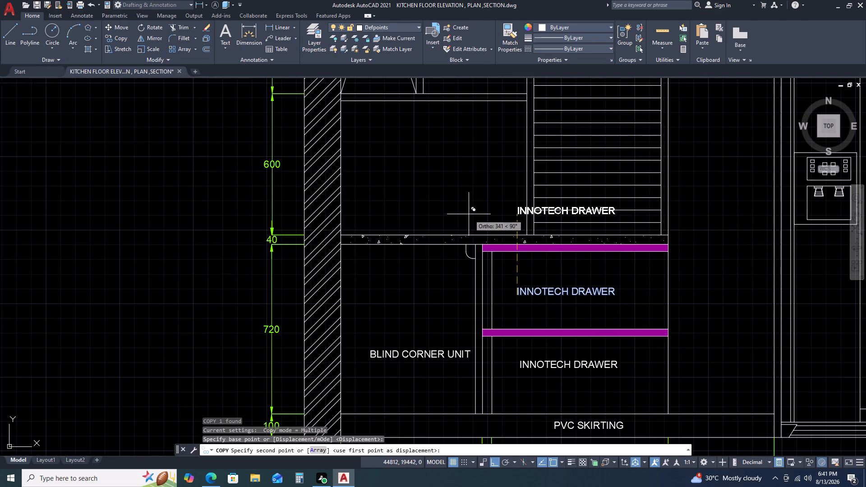
pyautogui.scroll(-3, 469, 214)
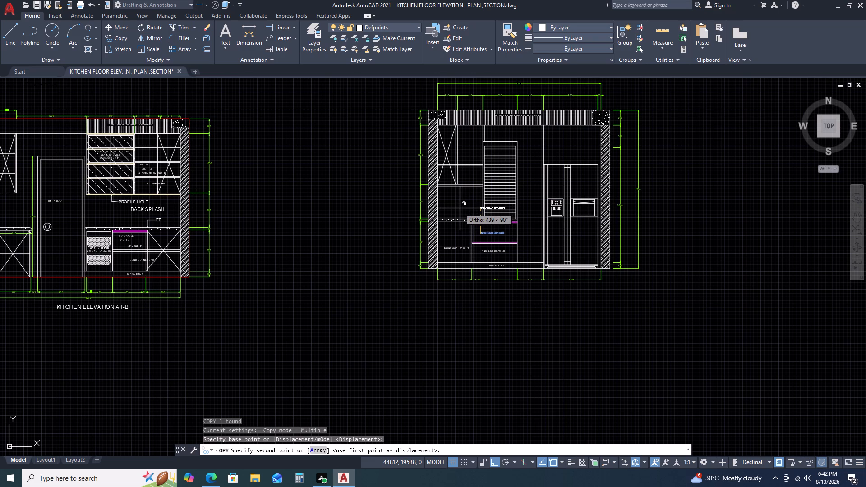
pyautogui.scroll(2, 439, 189)
pyautogui.press('F8')
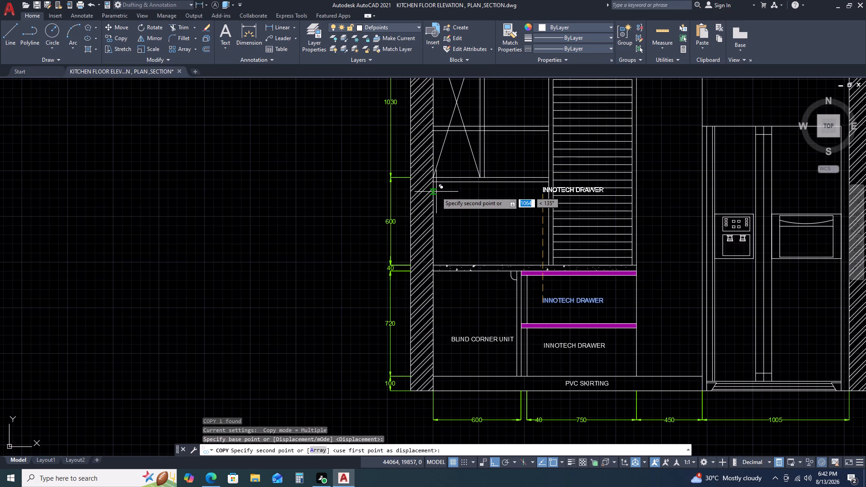
pyautogui.click(453, 215)
pyautogui.press('Escape')
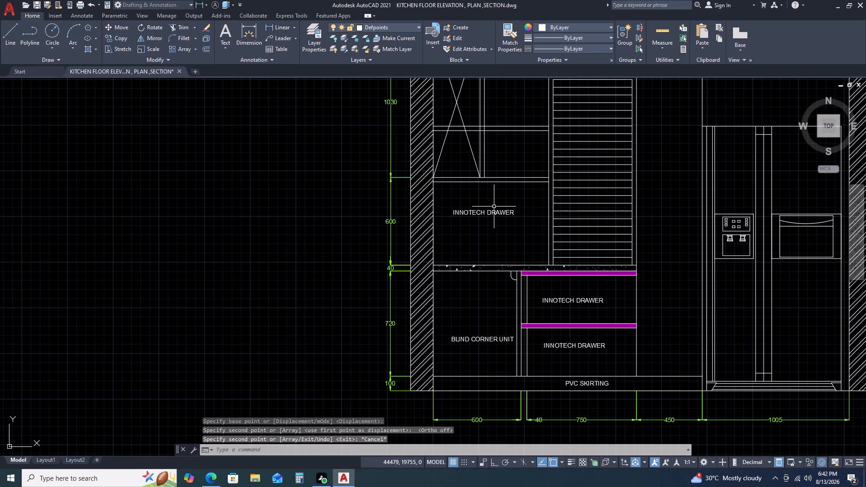
# Change the copied label above the countertop to PROFILE LIGHT.
pyautogui.doubleClick(491, 211)
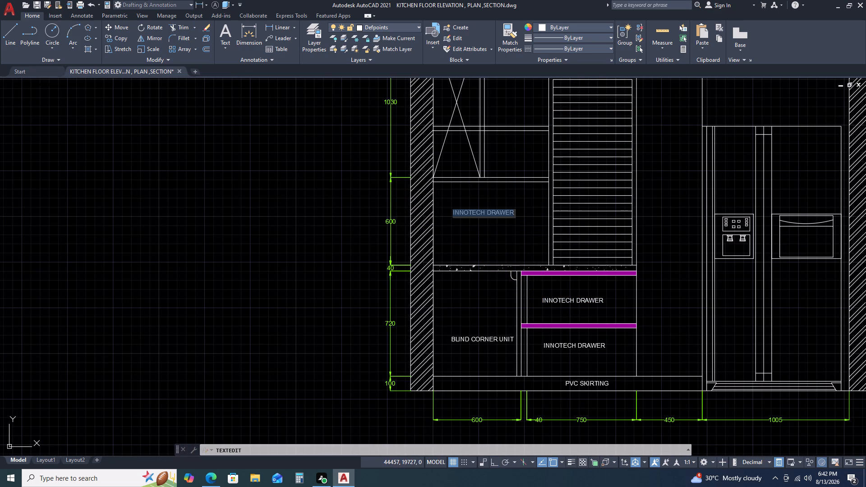
pyautogui.write('PRO')
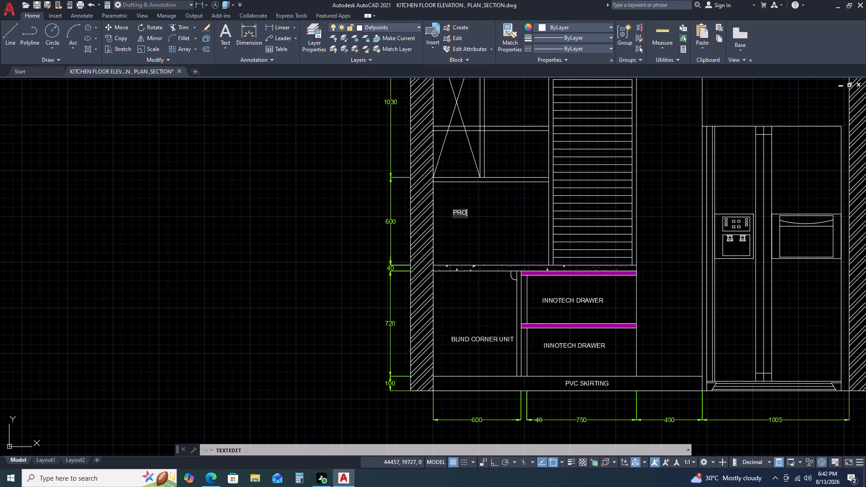
pyautogui.write('FILE')
pyautogui.press('space')
pyautogui.write('LIGHT')
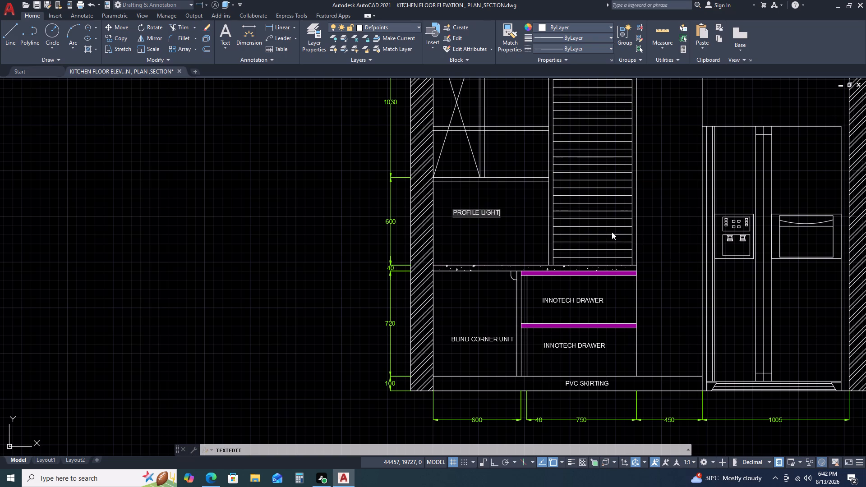
pyautogui.click(544, 232)
pyautogui.click(508, 201)
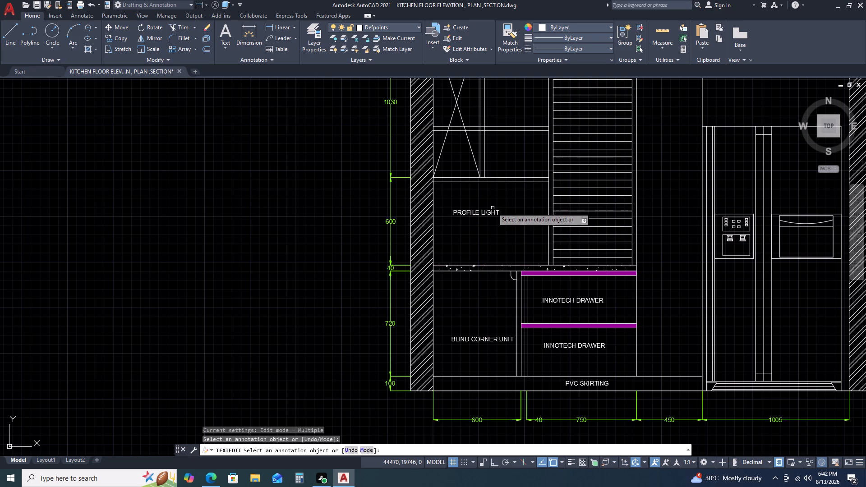
pyautogui.press('Escape')
# Copy the PROFILE LIGHT label into the left wall cabinet, once in its lower compartment and three times stacked in its upper compartment.
pyautogui.click(496, 207)
pyautogui.click(480, 216)
pyautogui.write('CO')
pyautogui.press('space')
pyautogui.click(481, 224)
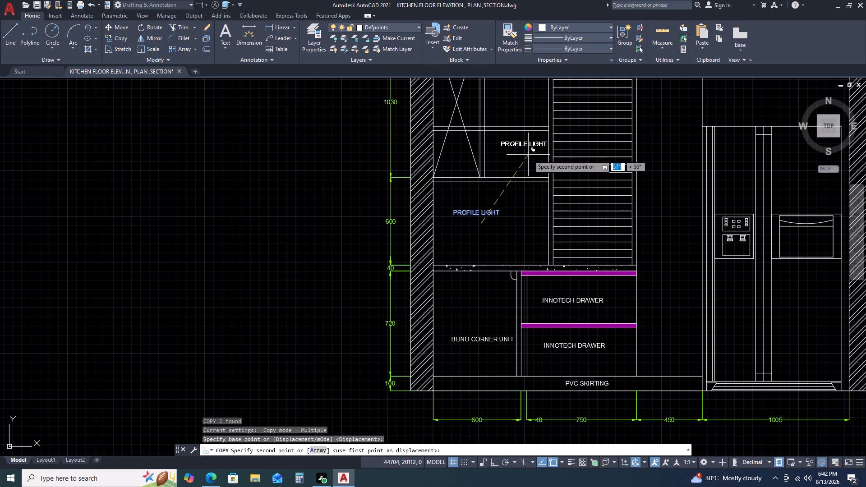
pyautogui.click(524, 160)
pyautogui.scroll(-2, 577, 239)
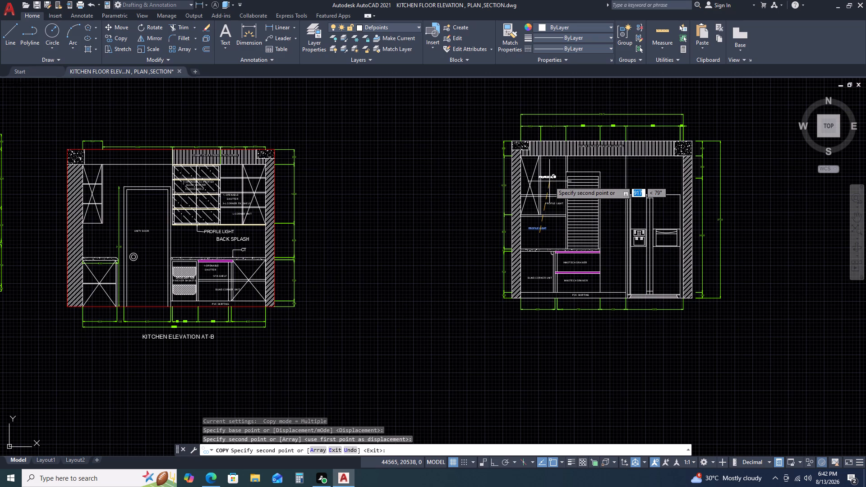
pyautogui.scroll(3, 554, 172)
pyautogui.click(555, 164)
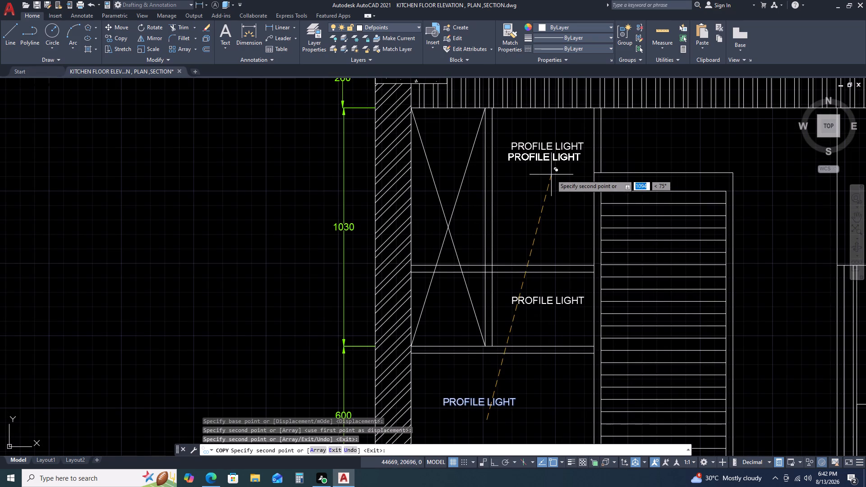
pyautogui.click(551, 179)
pyautogui.click(544, 198)
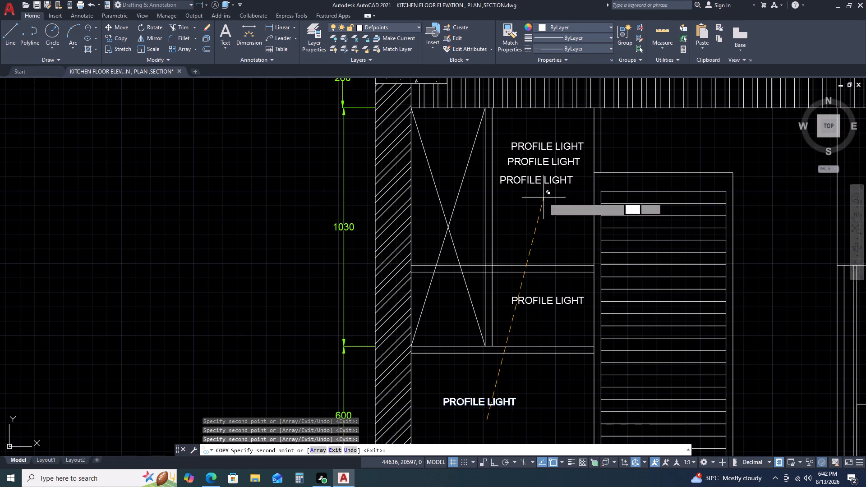
# Place two stacked PROFILE LIGHT copies mid-louvered panel, one above the panel's left corner and one across its upper left edge.
pyautogui.scroll(-2, 639, 296)
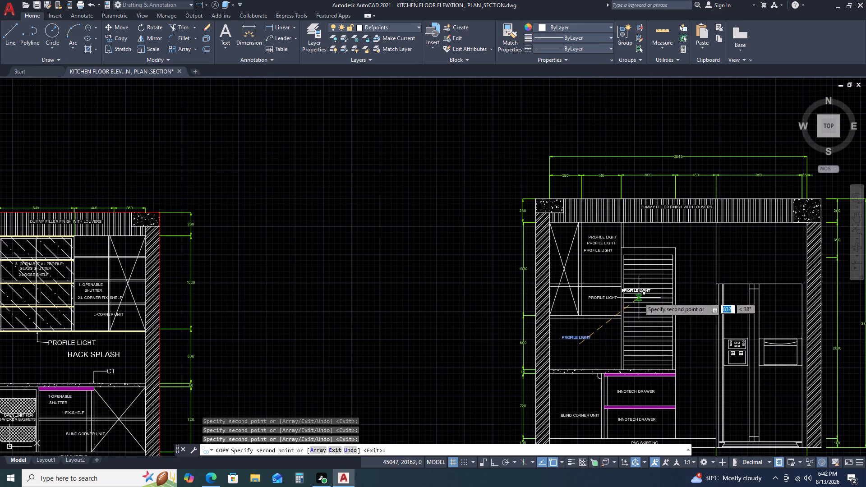
pyautogui.scroll(2, 656, 310)
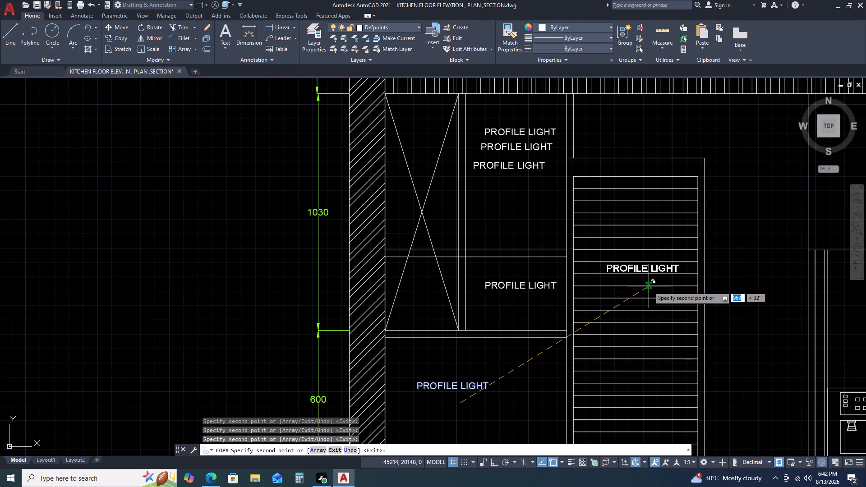
pyautogui.click(649, 286)
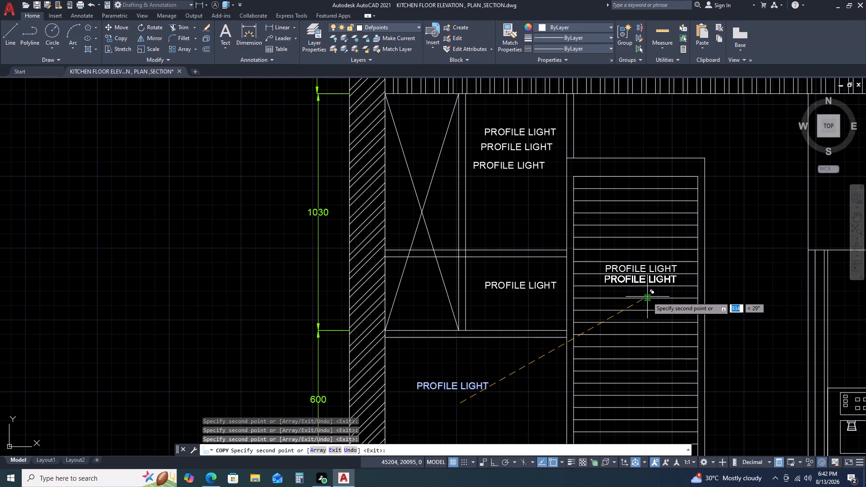
pyautogui.click(647, 297)
pyautogui.scroll(-3, 597, 247)
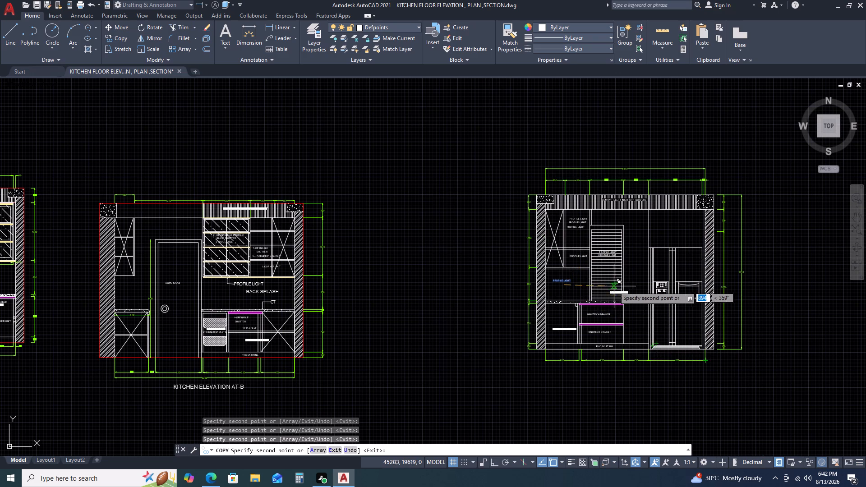
pyautogui.scroll(-1, 601, 320)
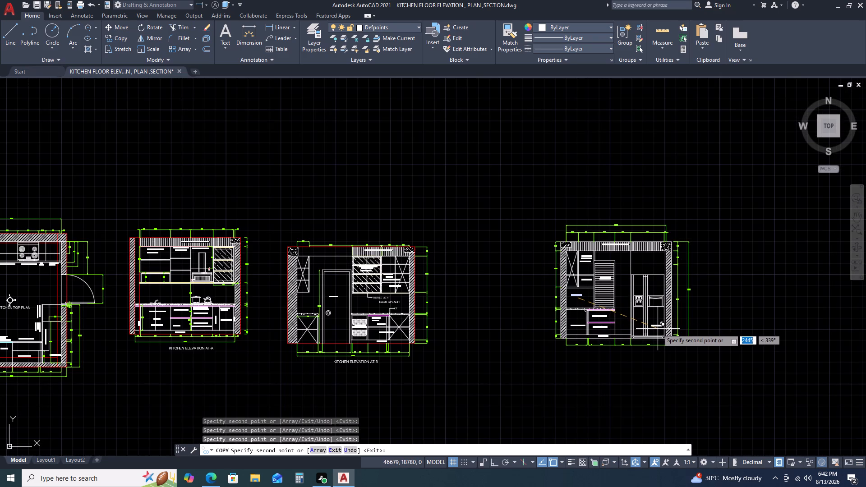
pyautogui.scroll(4, 594, 265)
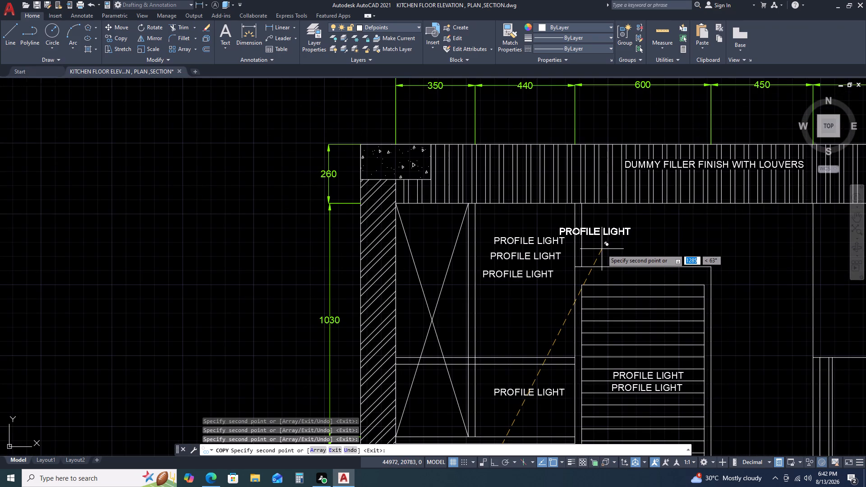
pyautogui.click(604, 246)
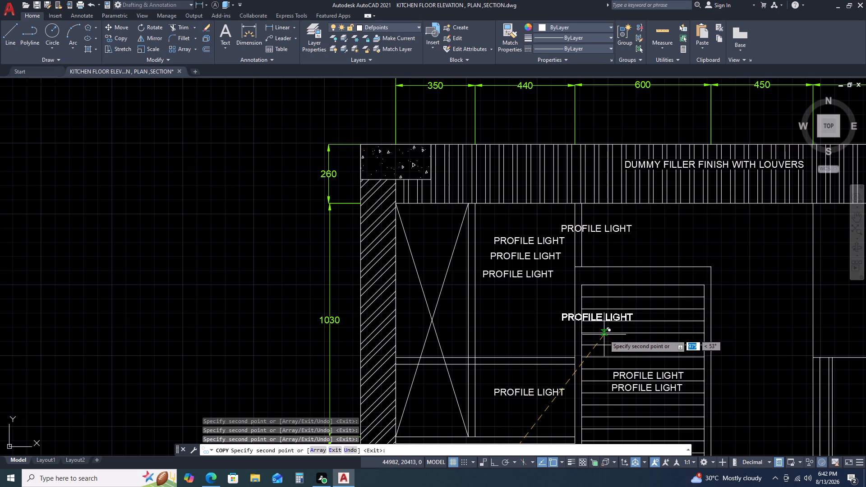
pyautogui.click(604, 335)
# Place one PROFILE LIGHT copy at the top of the 450-wide bay and one in the space above the tall double-door unit.
pyautogui.scroll(-2, 651, 295)
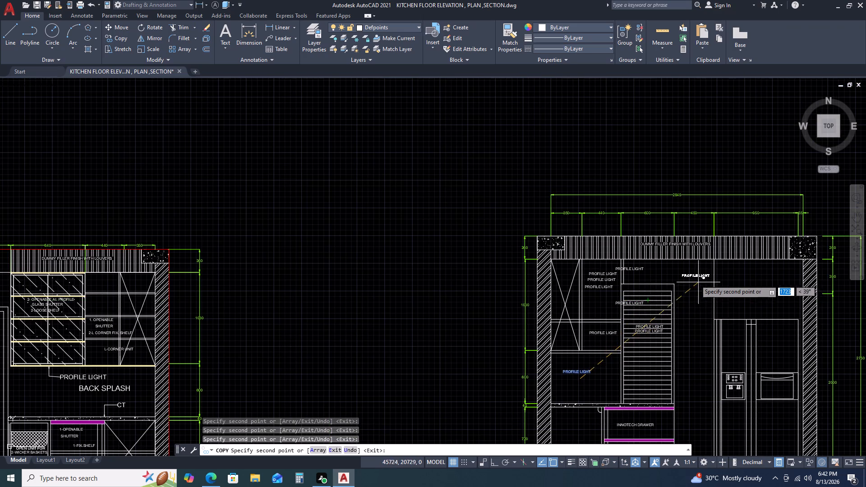
pyautogui.scroll(1, 694, 279)
pyautogui.click(694, 278)
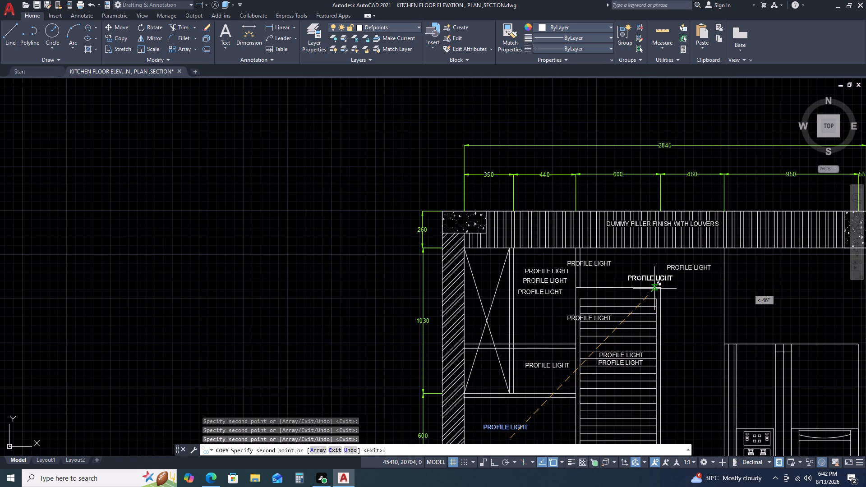
pyautogui.scroll(-1, 677, 297)
pyautogui.scroll(-1, 745, 308)
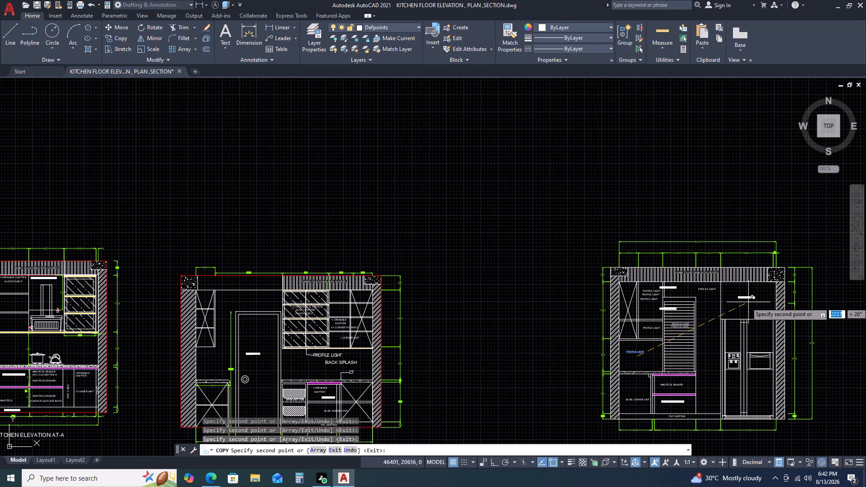
pyautogui.click(751, 299)
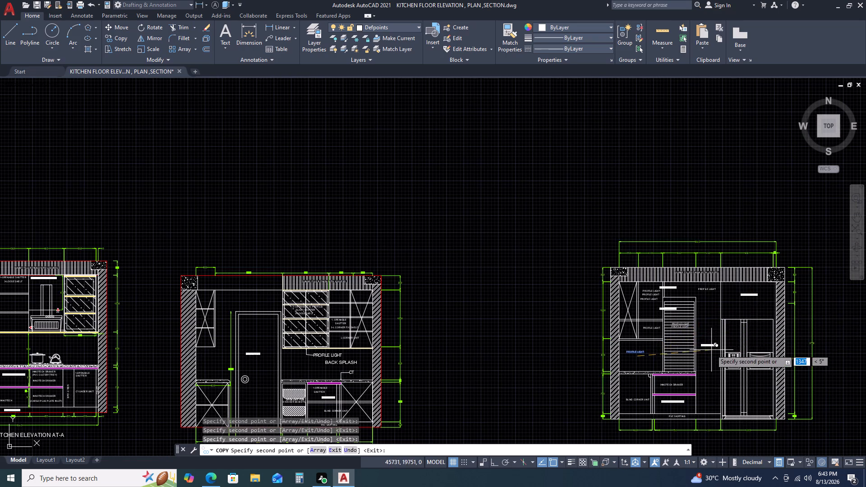
# Place five more PROFILE LIGHT copies in the 450-wide bay beside the tall unit: one at mid-height and four stacked below it.
pyautogui.scroll(3, 711, 350)
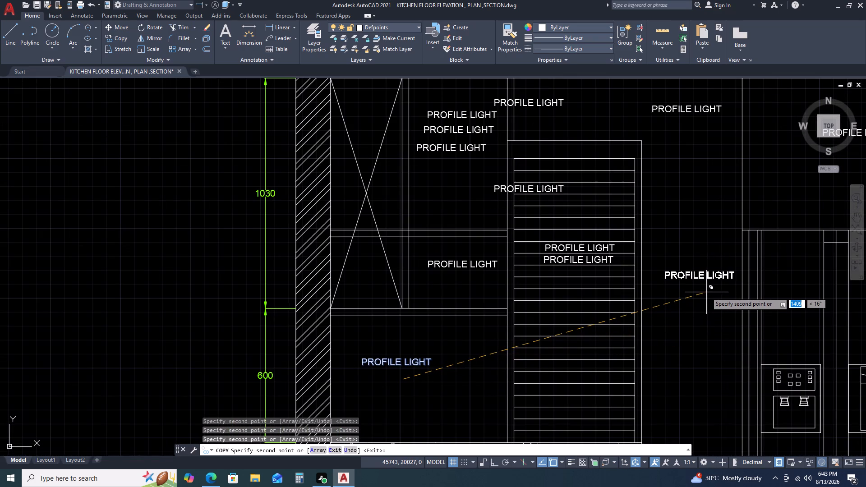
pyautogui.click(706, 292)
pyautogui.scroll(-3, 689, 333)
pyautogui.moveTo(689, 357); pyautogui.dragTo(664, 300, button='middle')
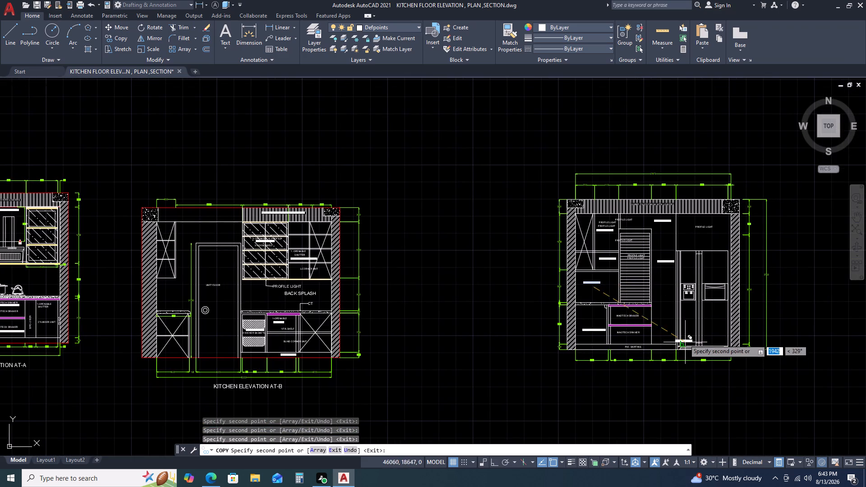
pyautogui.scroll(3, 670, 300)
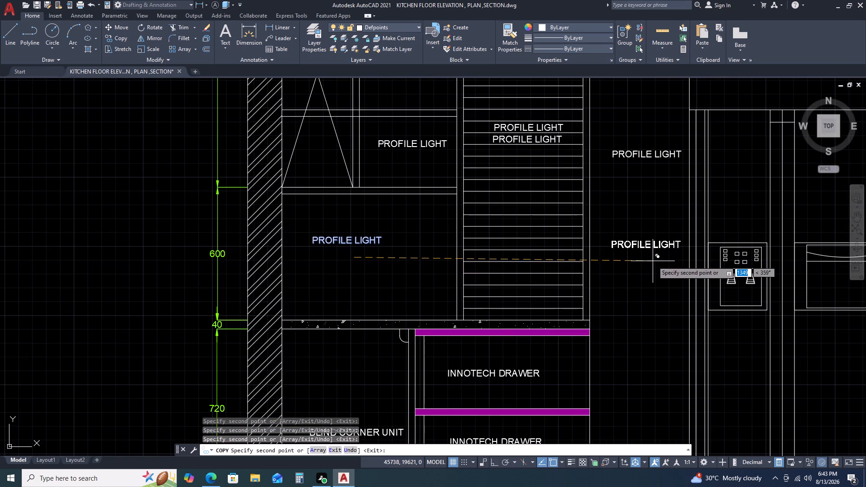
pyautogui.click(653, 253)
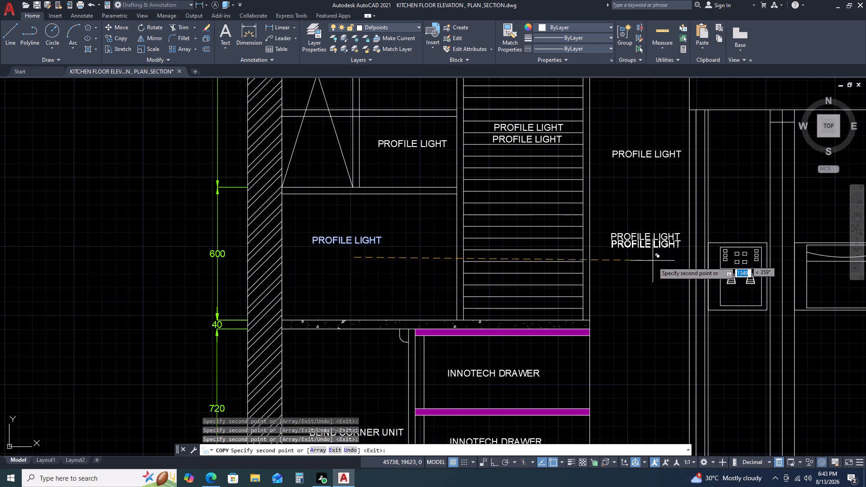
pyautogui.click(653, 264)
pyautogui.click(654, 278)
pyautogui.click(654, 291)
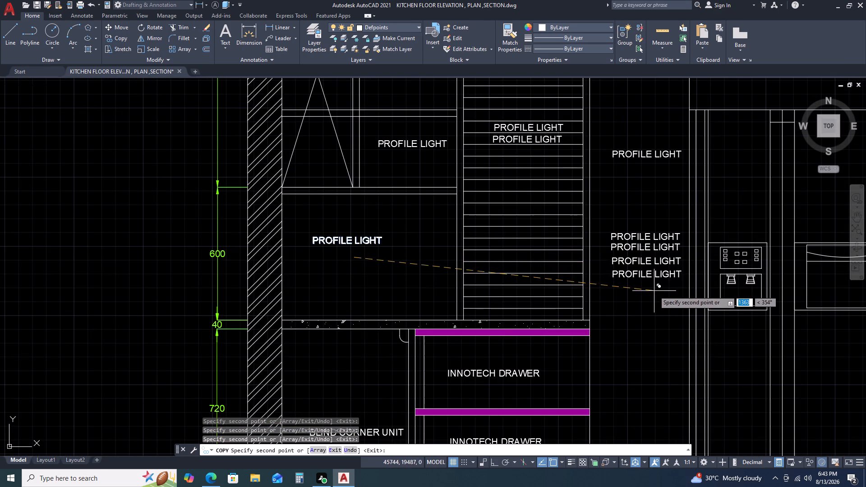
pyautogui.scroll(-4, 637, 254)
pyautogui.scroll(3, 634, 303)
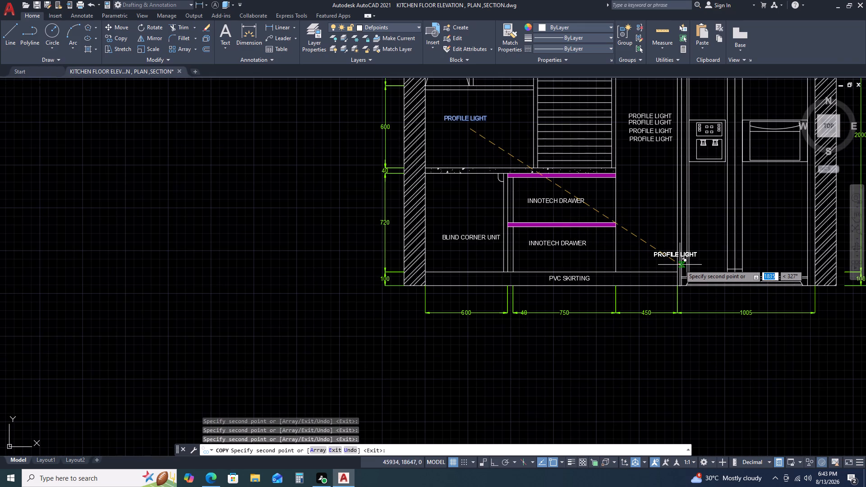
pyautogui.press('Escape')
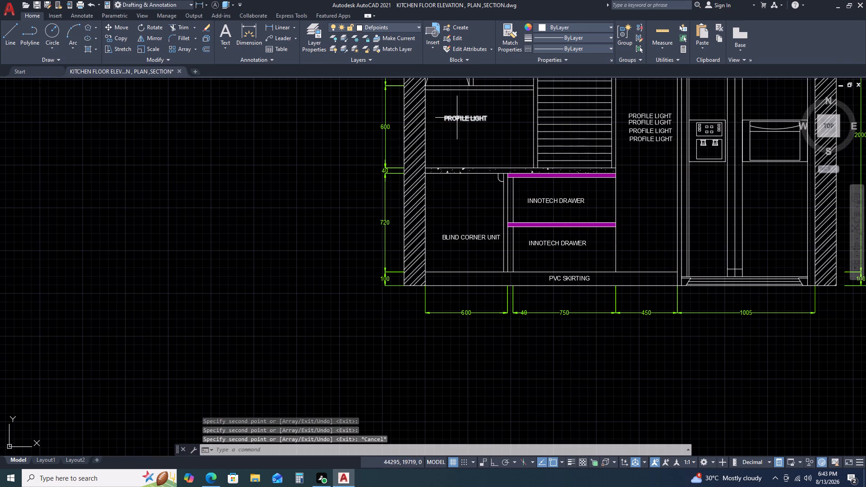
# Change the label in the left wall cabinet's lower compartment to L-CORNER UNIT.
pyautogui.moveTo(458, 118); pyautogui.dragTo(500, 196, button='middle')
pyautogui.middleClick(506, 205)
pyautogui.moveTo(564, 118); pyautogui.dragTo(553, 134, button='middle')
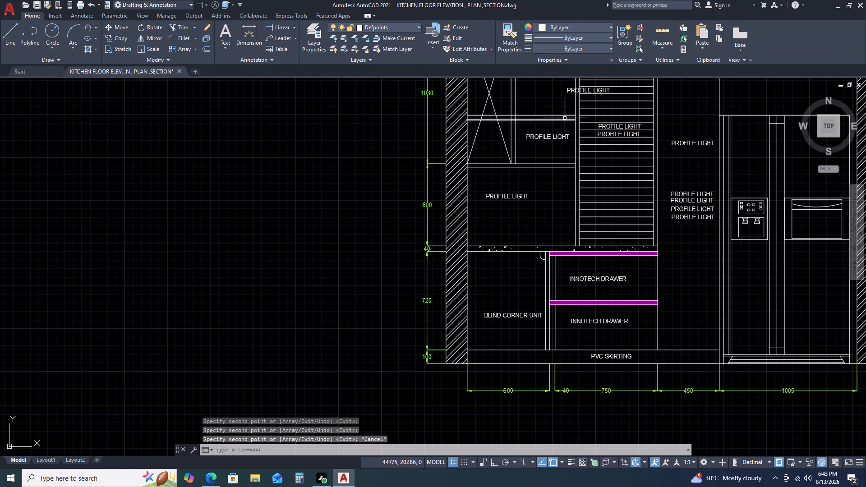
pyautogui.moveTo(553, 134); pyautogui.dragTo(526, 211, button='middle')
pyautogui.doubleClick(520, 229)
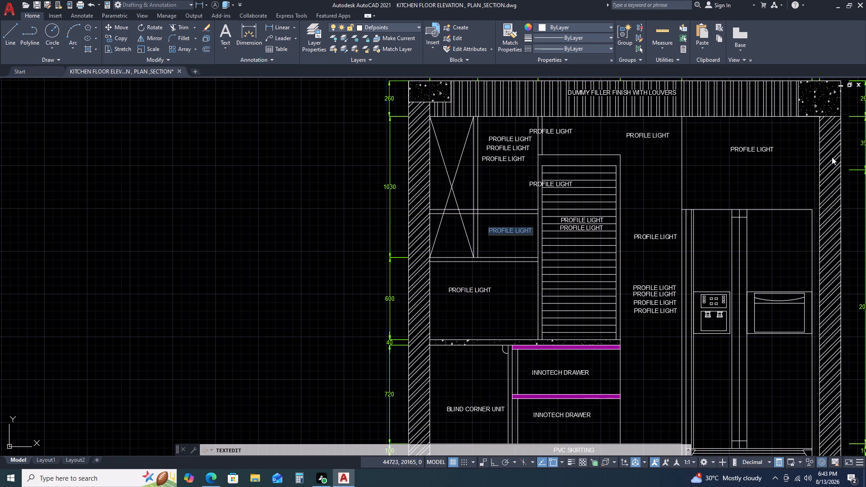
pyautogui.press('l')
pyautogui.press('-')
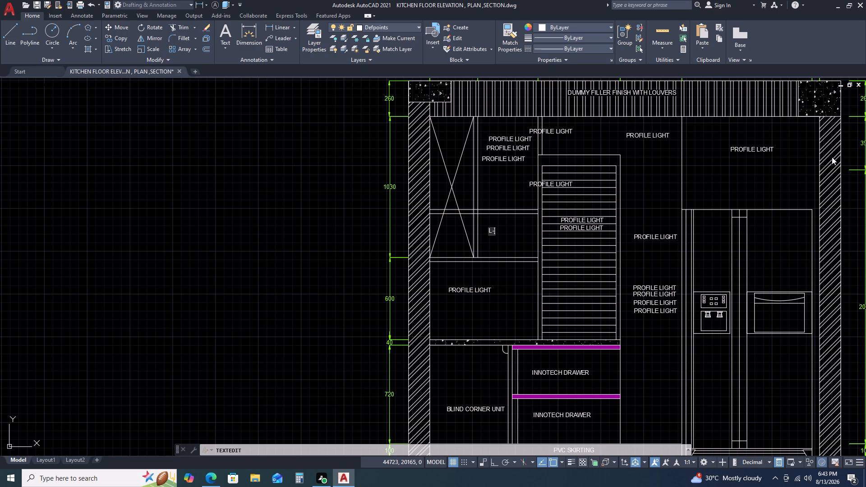
pyautogui.write('CORNER')
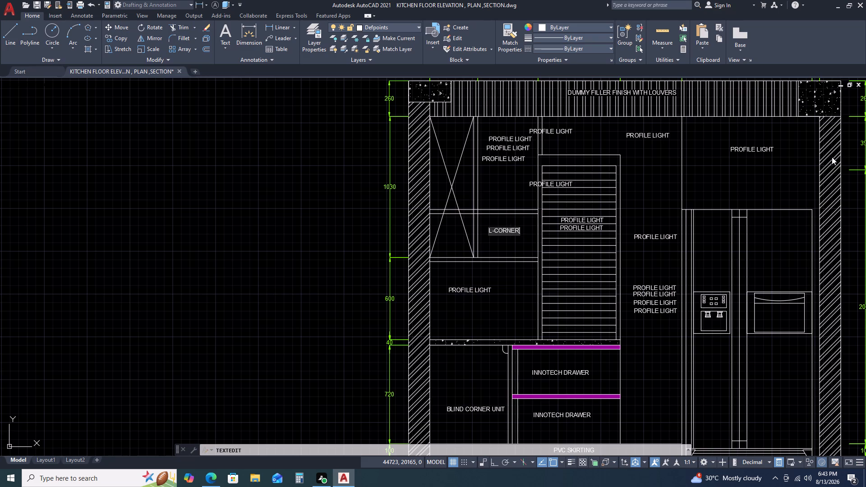
pyautogui.press('space')
pyautogui.write('UNIT')
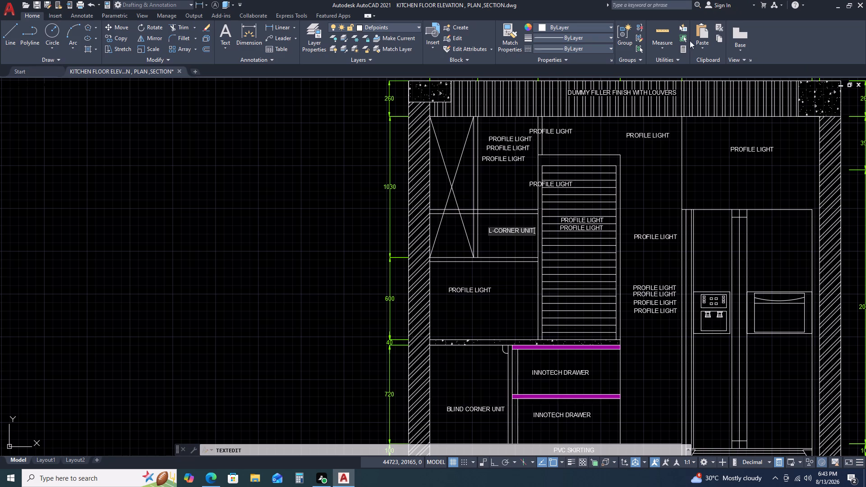
pyautogui.click(514, 143)
# Change the top two stacked labels in the wall cabinet's upper compartment to 1-OPENABLE and SHUTTER.
pyautogui.click(513, 136)
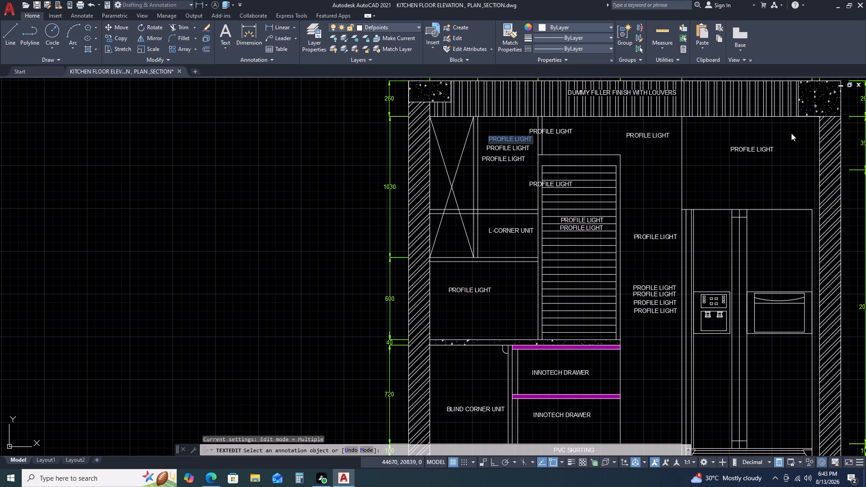
pyautogui.press('1')
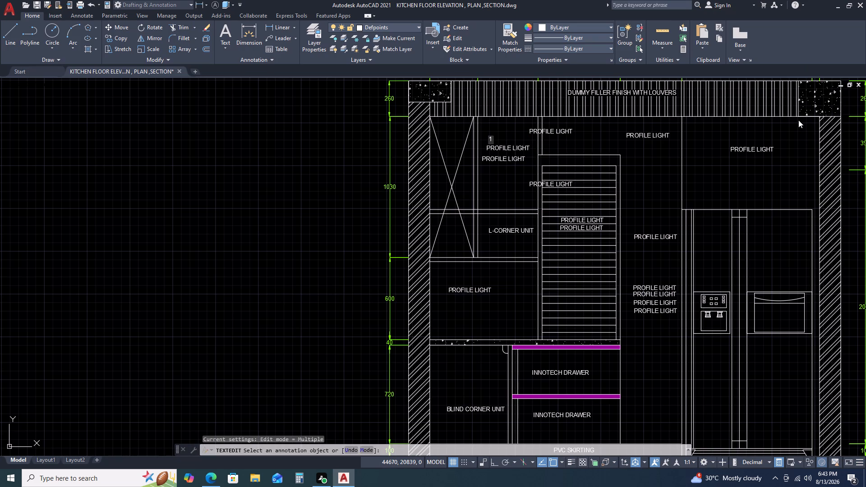
pyautogui.press('-')
pyautogui.write('OPENABLE')
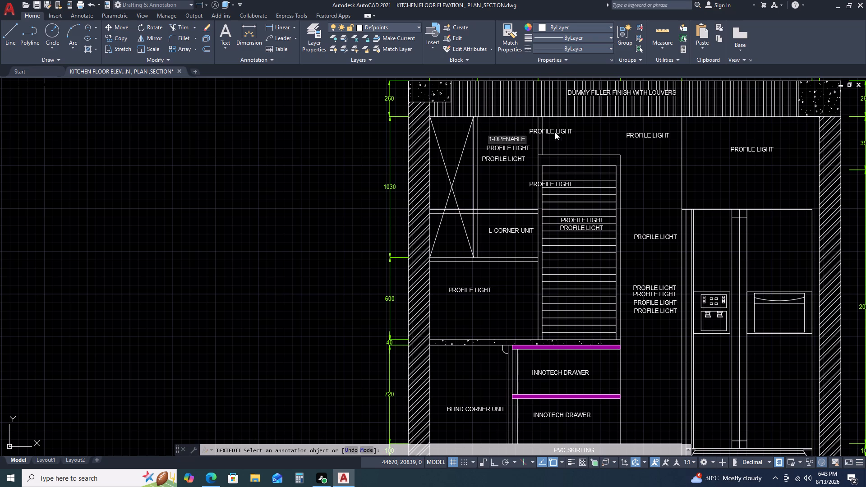
pyautogui.click(529, 146)
pyautogui.click(518, 152)
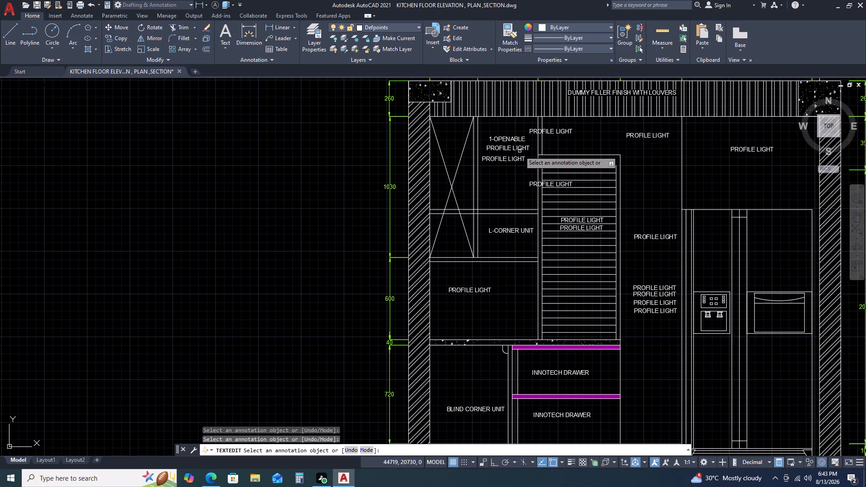
pyautogui.click(520, 151)
pyautogui.write('SHUTTER')
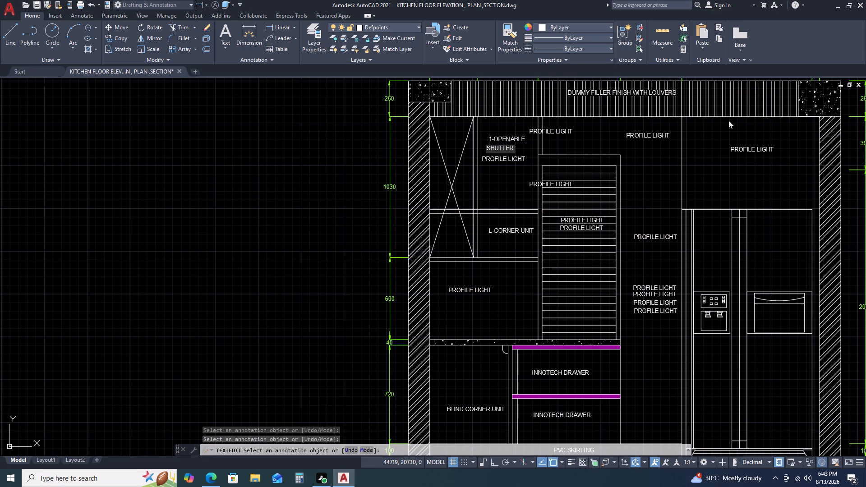
pyautogui.click(495, 161)
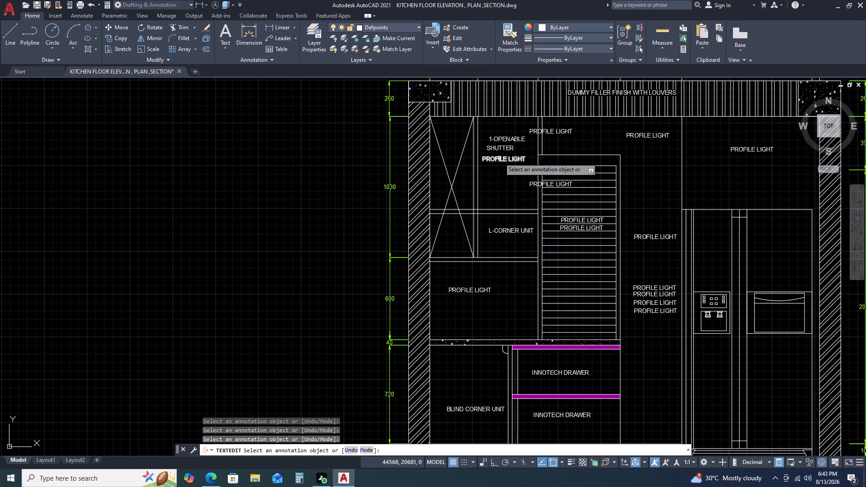
# Change the third stacked label in the wall cabinet's upper compartment to 1-L CORNER FIX. SHELF.
pyautogui.click(499, 158)
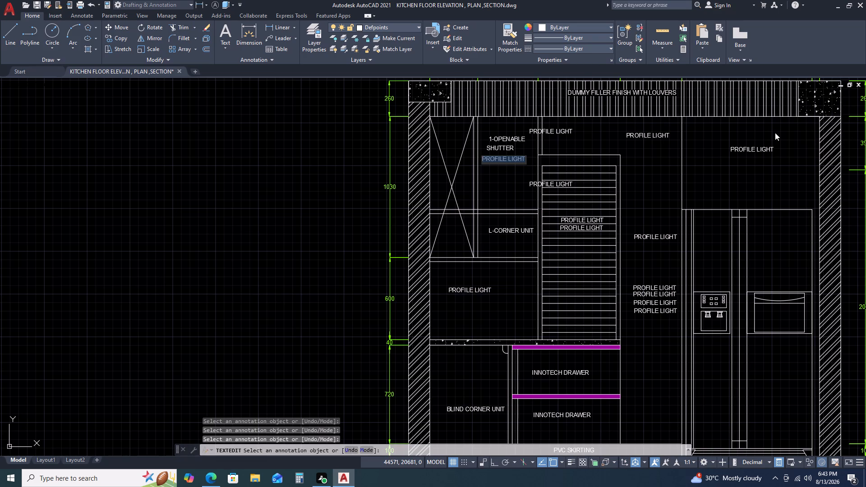
pyautogui.press('1')
pyautogui.press('-')
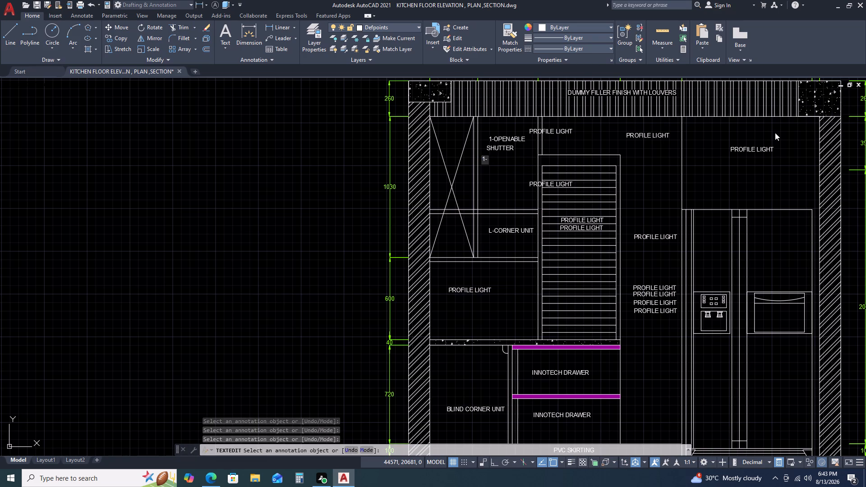
pyautogui.write('L CORNER')
pyautogui.press('space')
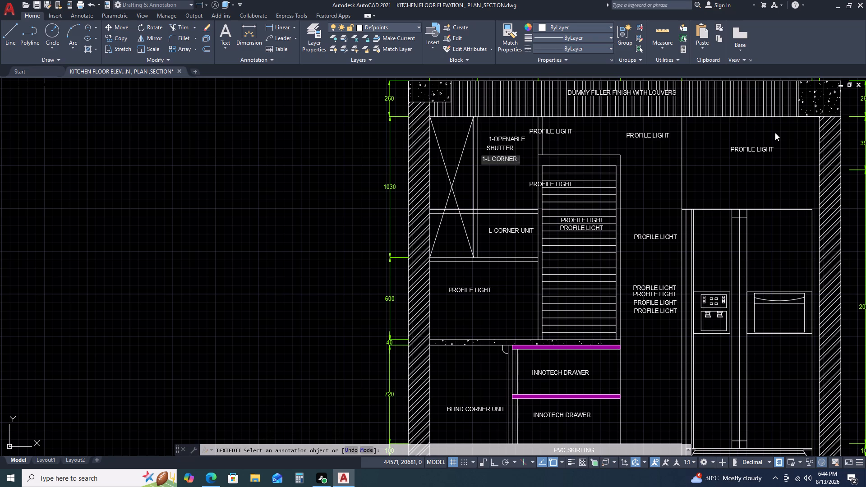
pyautogui.write('FIX.')
pyautogui.press('space')
pyautogui.write('SHEK')
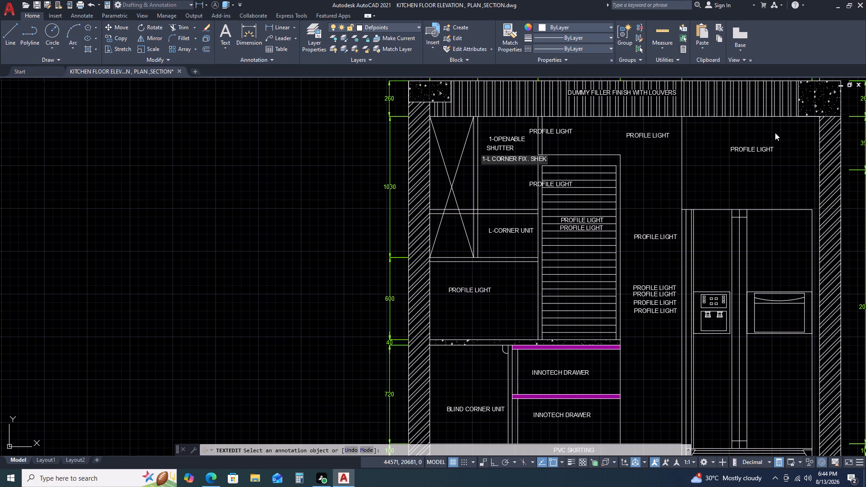
pyautogui.press('BackSpace')
pyautogui.write('LF')
pyautogui.click(563, 133)
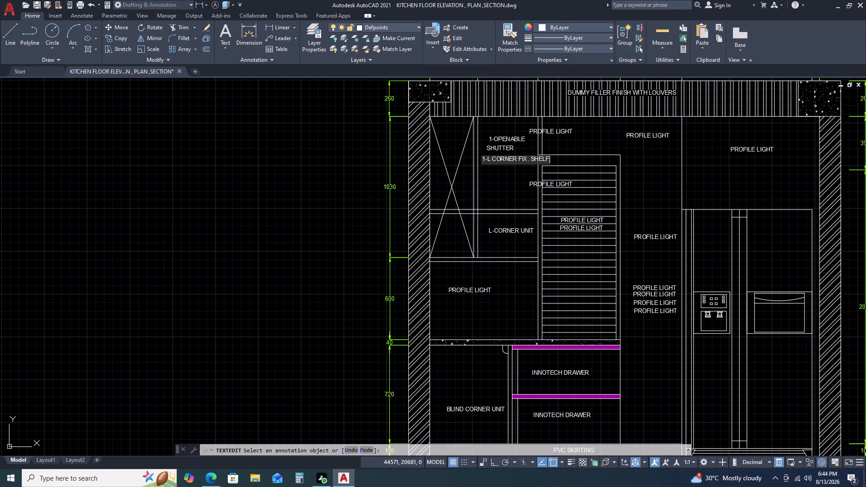
# Change the PROFILE LIGHT label above the louvered unit, beside the wall cabinet's 1-OPENABLE label, to DEEP -350.
pyautogui.click(563, 133)
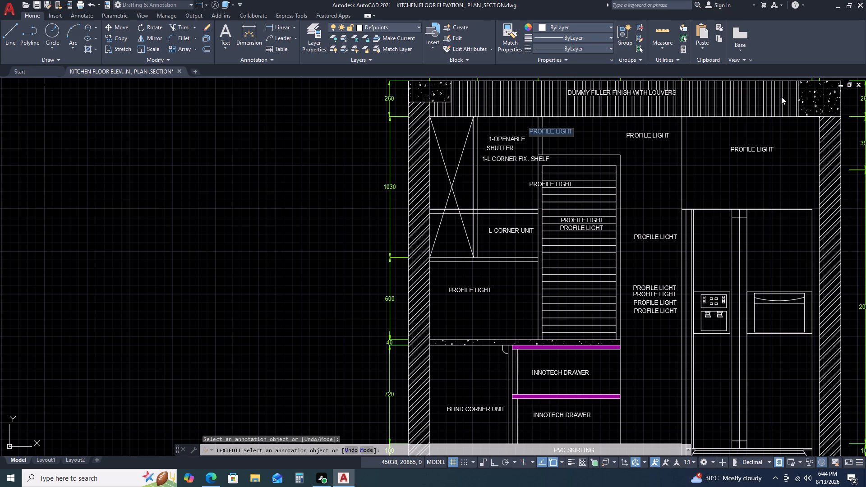
pyautogui.write('DE')
pyautogui.press('e')
pyautogui.write('P')
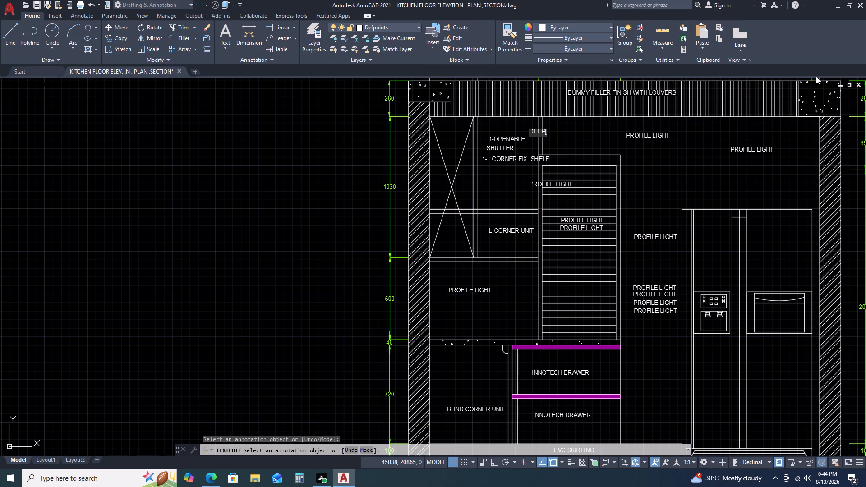
pyautogui.press('space')
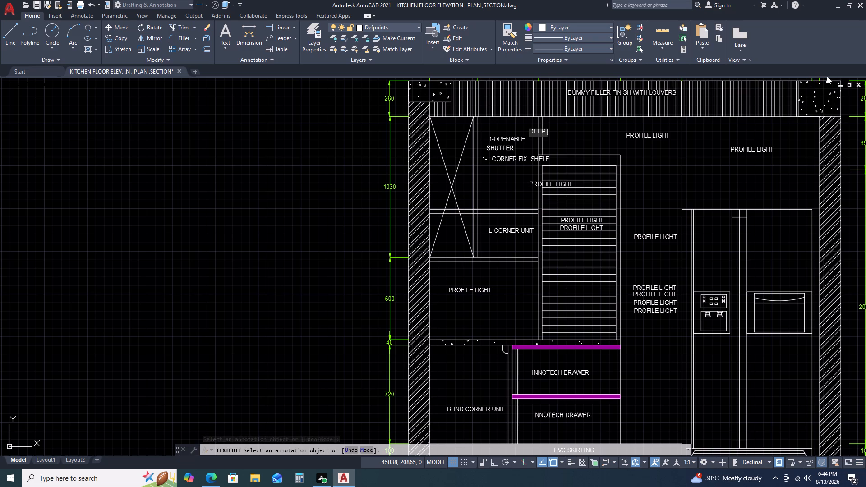
pyautogui.press('-')
pyautogui.press('3')
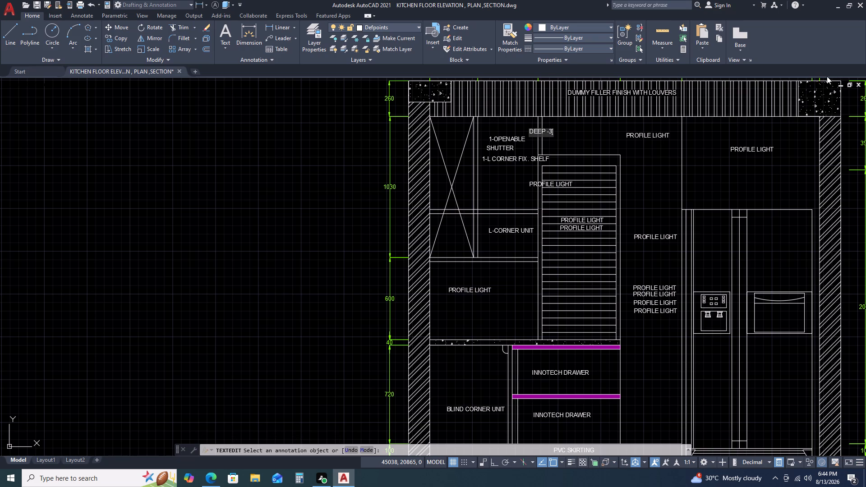
pyautogui.write('50')
# Change the PROFILE LIGHT label crossing the upper edge of the louvered unit, below the corner shelf label, to DEEP -350MM.
pyautogui.scroll(4, 548, 180)
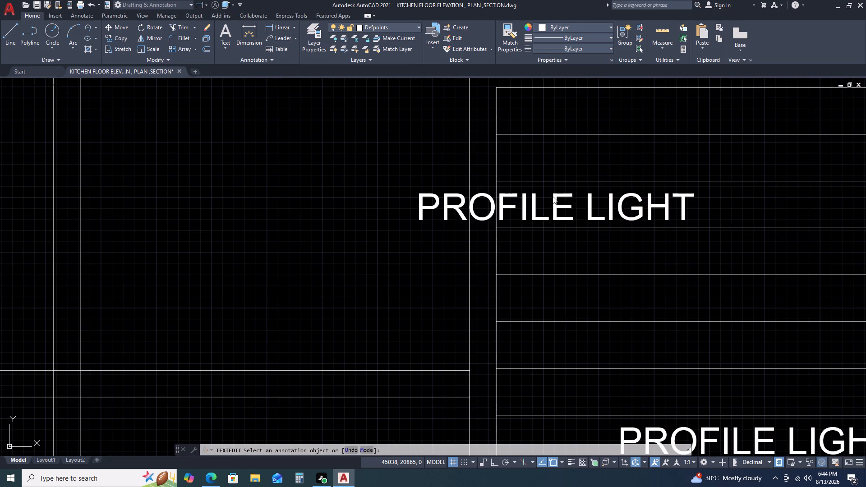
pyautogui.click(553, 196)
pyautogui.click(555, 195)
pyautogui.click(557, 195)
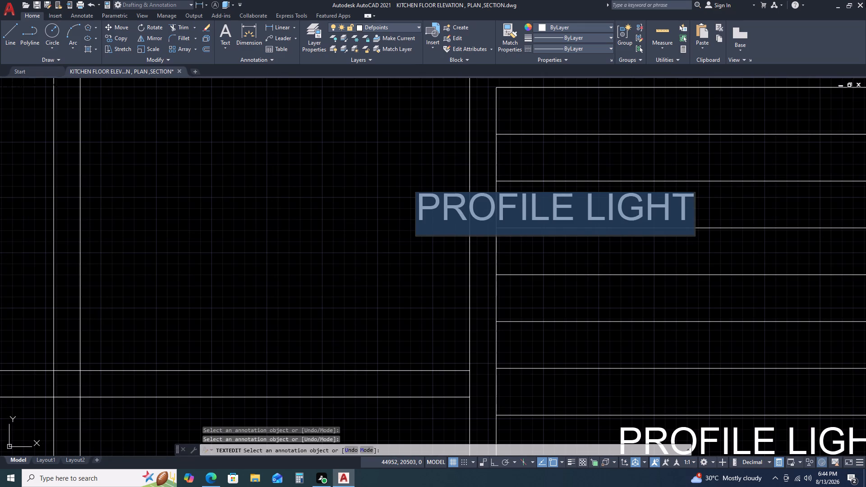
pyautogui.write('DEEP')
pyautogui.press('space')
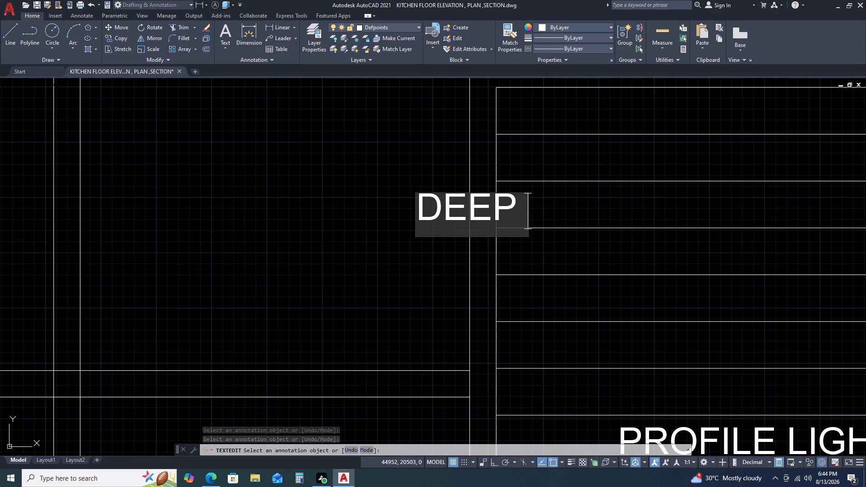
pyautogui.press('3')
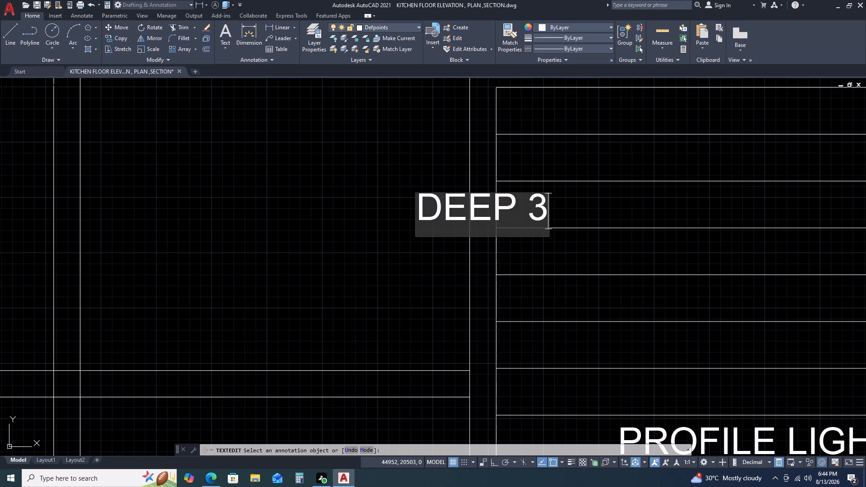
pyautogui.write('50')
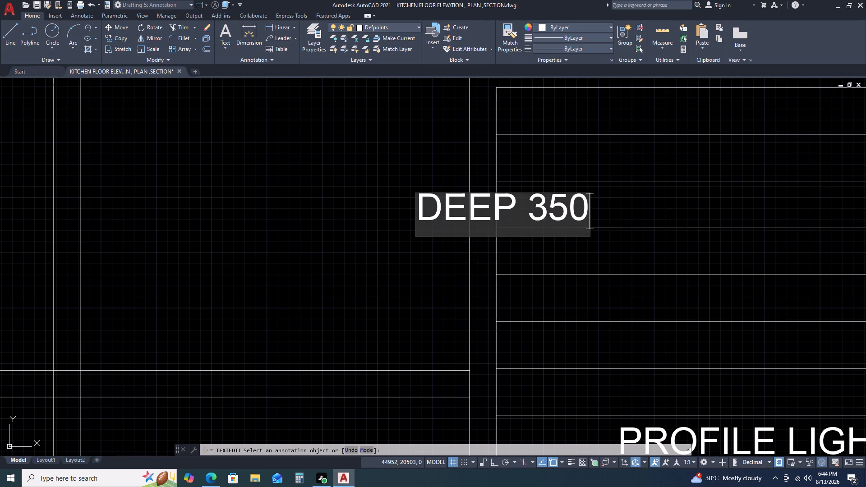
pyautogui.press('BackSpace')
pyautogui.press('BackSpace')
pyautogui.press('BackSpace')
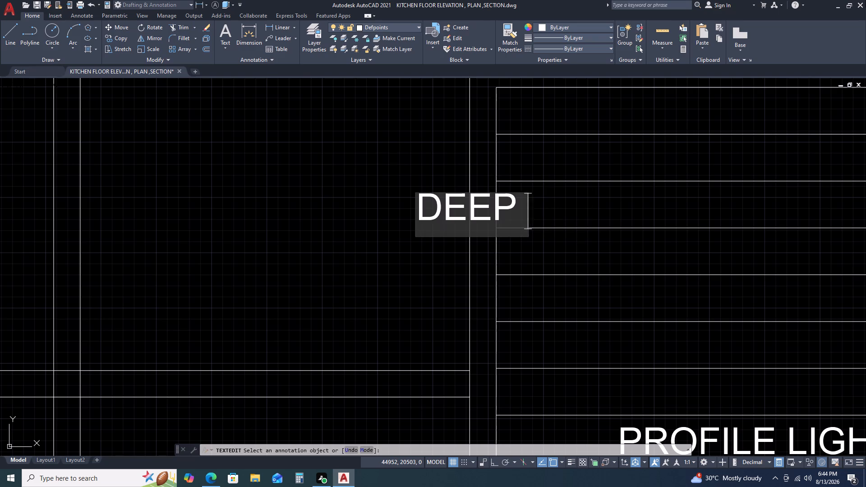
pyautogui.press('-')
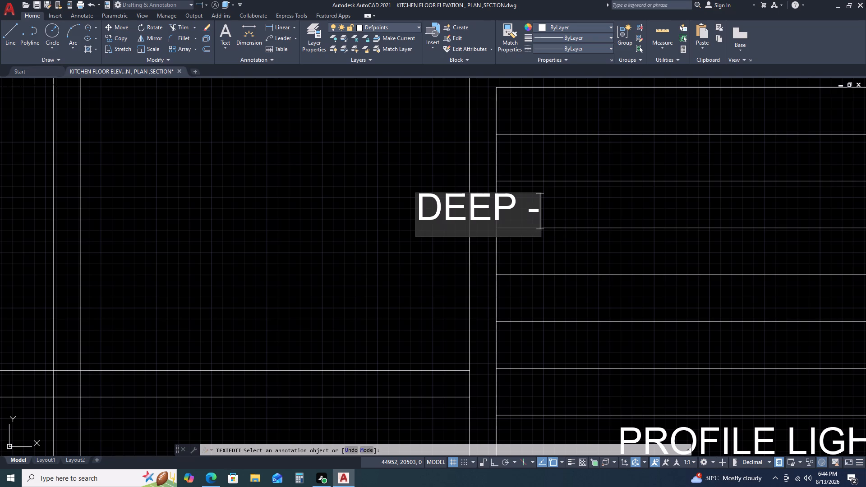
pyautogui.write('350')
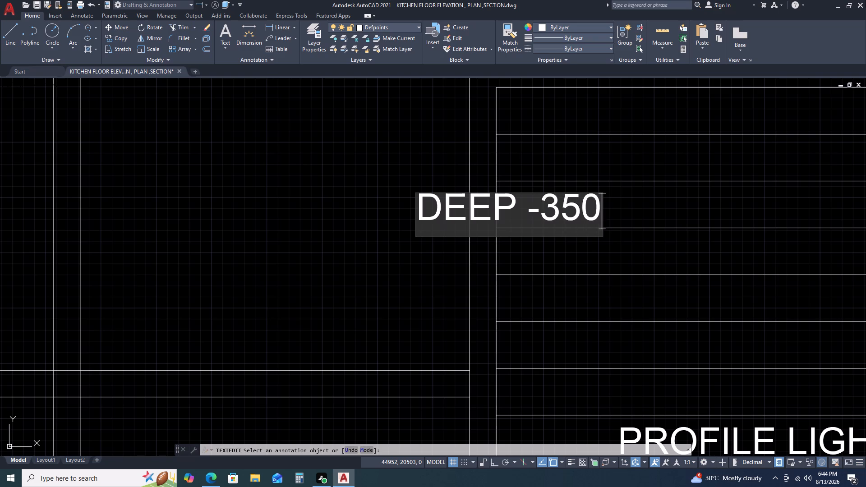
pyautogui.scroll(-4, 859, 51)
pyautogui.scroll(-7, 633, 171)
pyautogui.scroll(3, 442, 202)
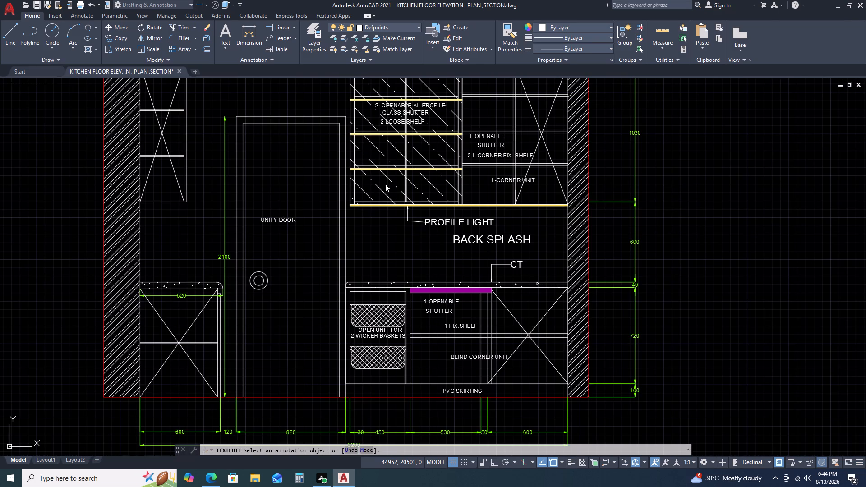
pyautogui.scroll(-3, 472, 195)
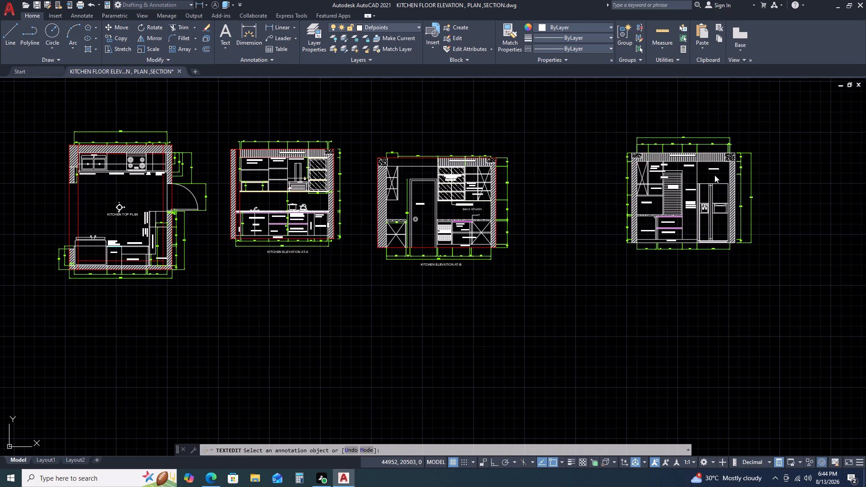
pyautogui.scroll(1, 701, 176)
pyautogui.scroll(3, 682, 208)
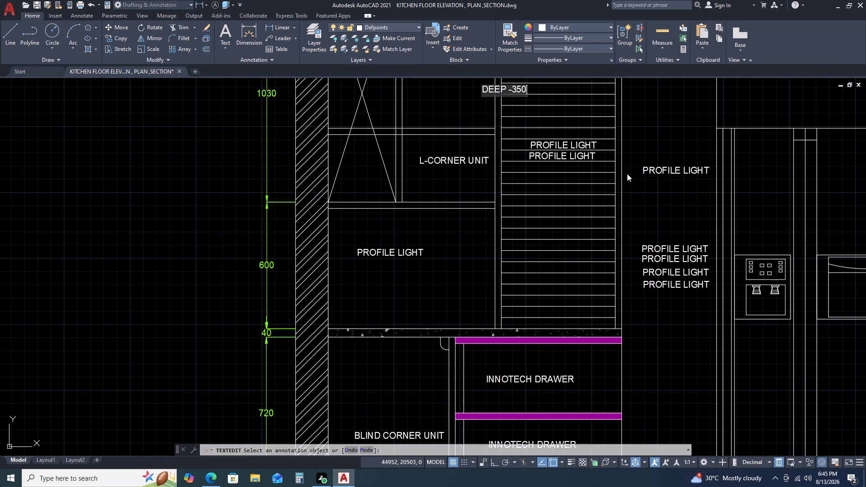
pyautogui.write('MM')
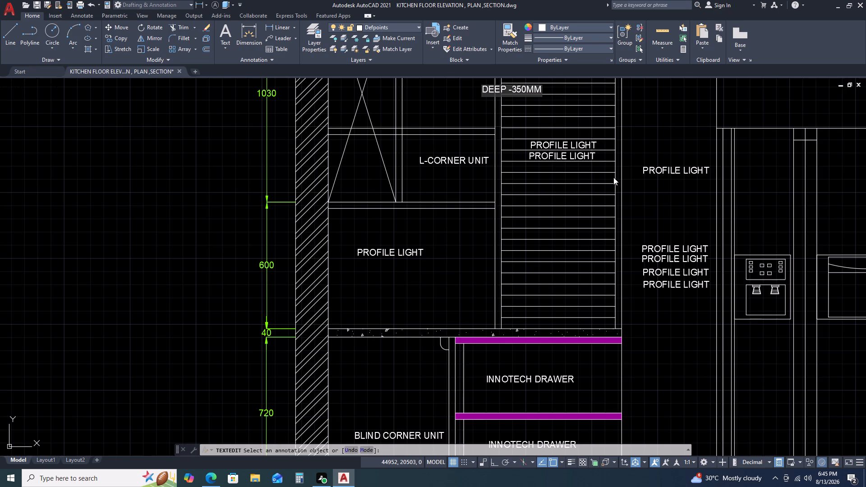
pyautogui.scroll(-1, 579, 182)
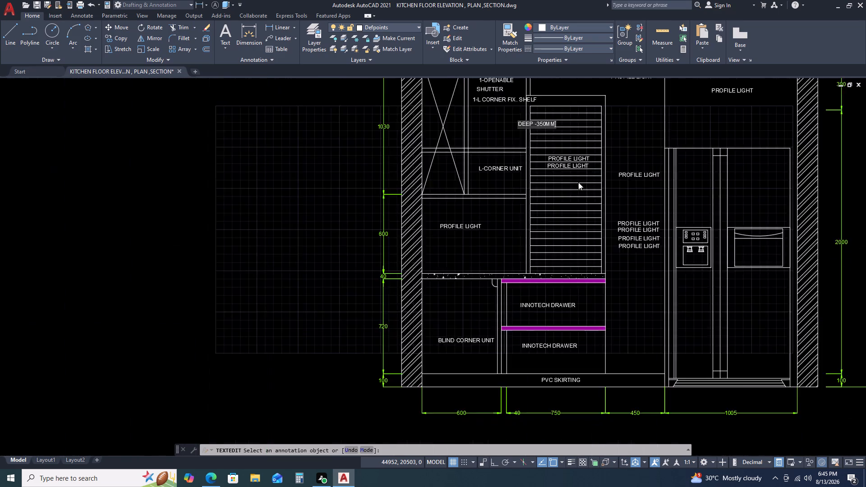
pyautogui.scroll(-1, 578, 182)
pyautogui.scroll(3, 576, 153)
pyautogui.scroll(1, 567, 209)
pyautogui.click(565, 214)
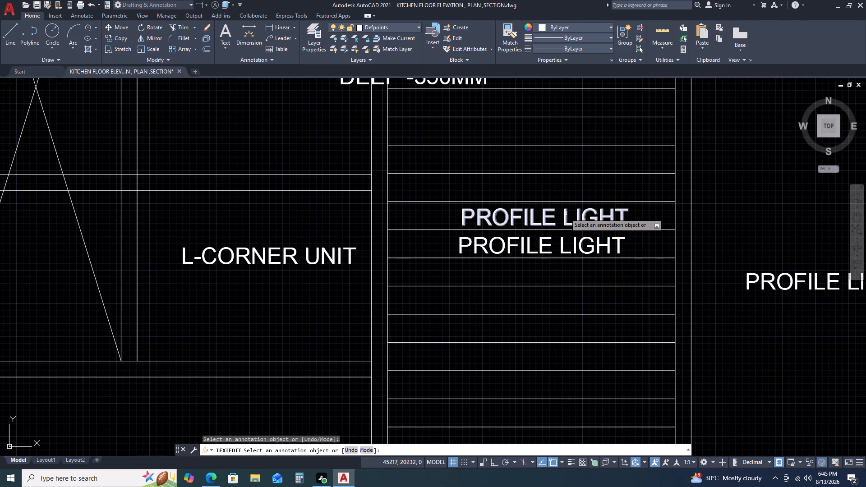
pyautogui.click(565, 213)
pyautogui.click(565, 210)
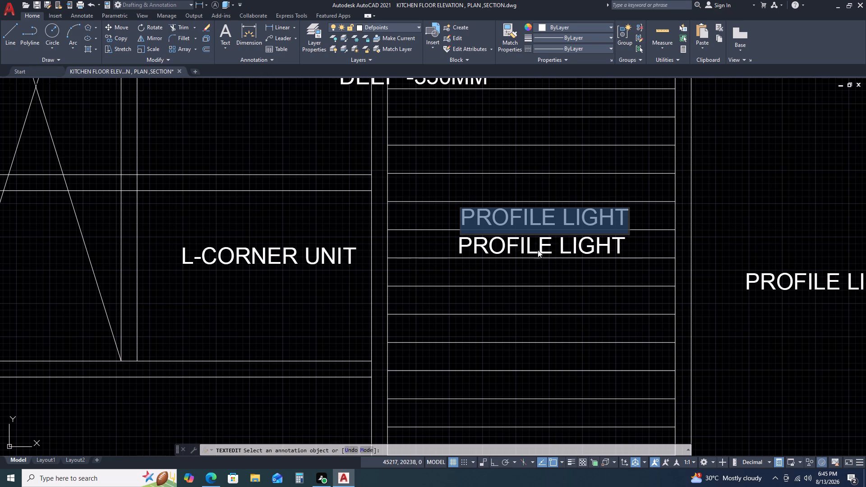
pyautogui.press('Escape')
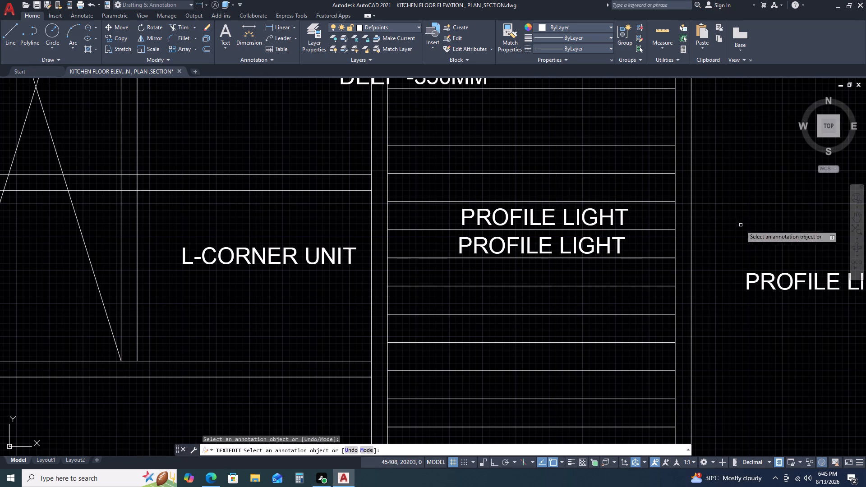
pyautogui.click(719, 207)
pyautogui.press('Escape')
# Examine the glass shutter and corner unit labels in KITCHEN ELEVATION AT-B as a reference for the elevation being annotated.
pyautogui.scroll(-6, 687, 212)
pyautogui.moveTo(729, 230); pyautogui.dragTo(593, 230, button='middle')
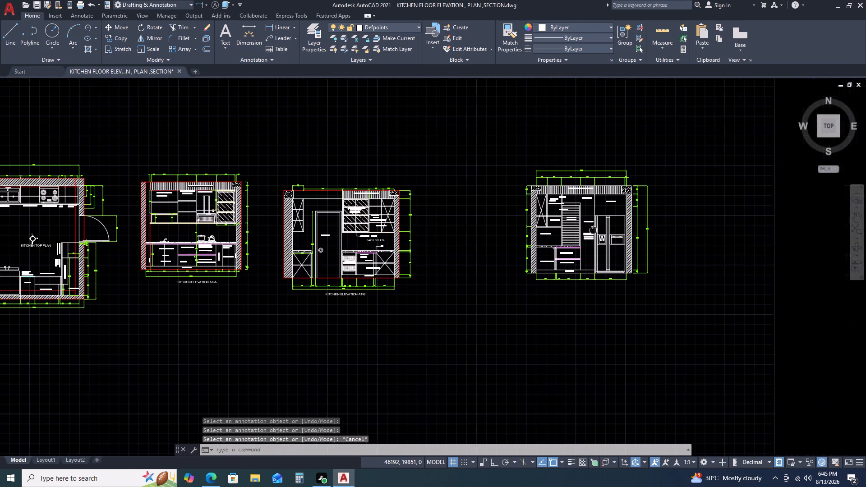
pyautogui.scroll(4, 357, 253)
pyautogui.scroll(-2, 438, 302)
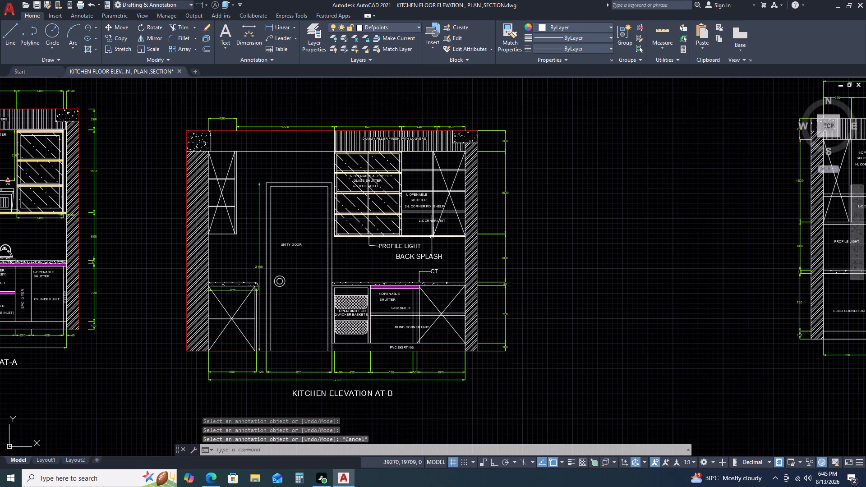
pyautogui.scroll(2, 376, 219)
pyautogui.click(391, 165)
pyautogui.click(366, 196)
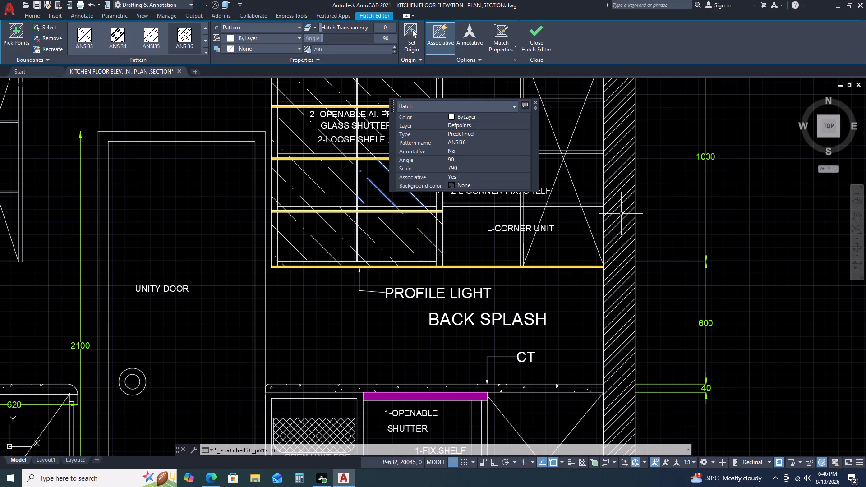
pyautogui.press('Escape')
pyautogui.press('Escape')
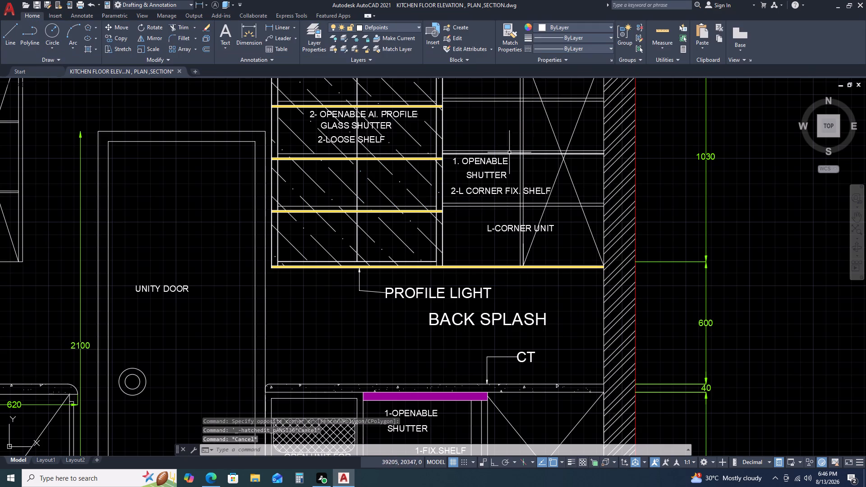
pyautogui.scroll(-4, 557, 258)
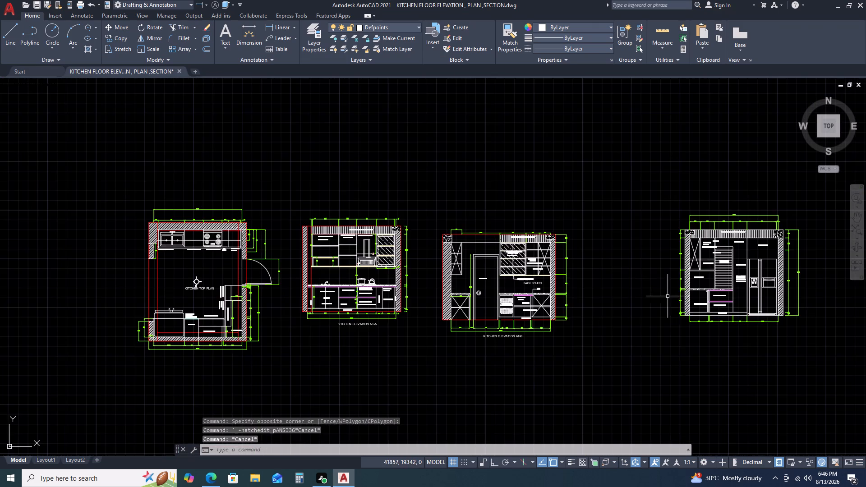
pyautogui.moveTo(778, 298); pyautogui.dragTo(682, 291, button='middle')
pyautogui.scroll(4, 644, 262)
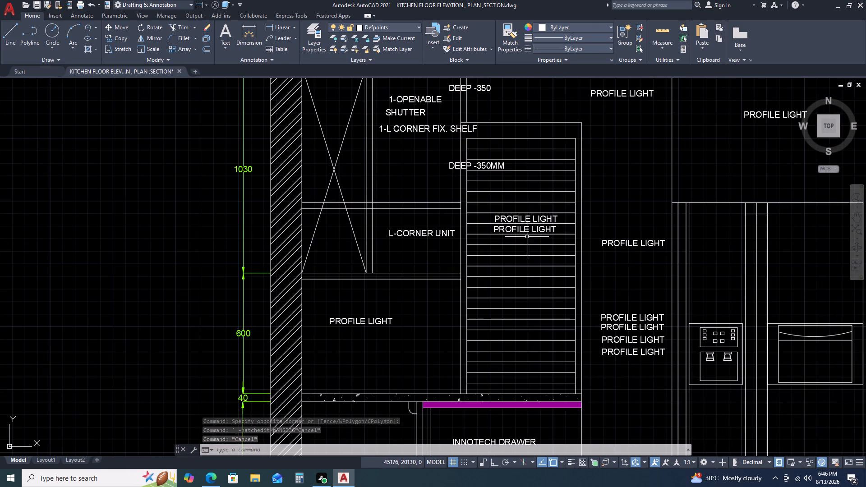
# Examine the glass shutter unit in KITCHEN ELEVATION AT-B as a reference for the louvered unit's labels.
pyautogui.scroll(2, 533, 230)
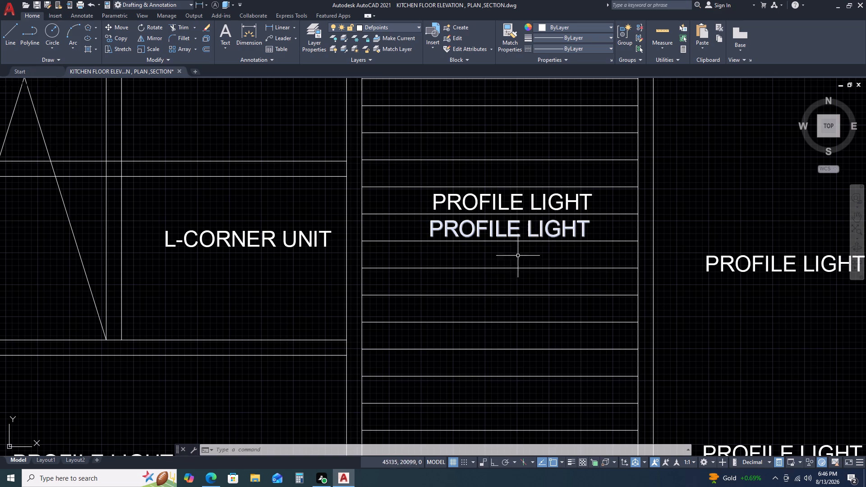
pyautogui.scroll(-6, 625, 239)
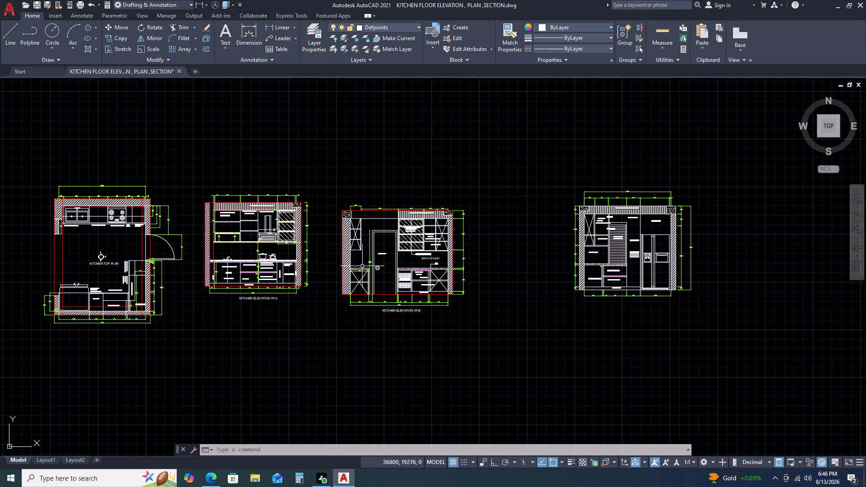
pyautogui.scroll(3, 345, 245)
pyautogui.scroll(3, 528, 226)
pyautogui.press('Escape')
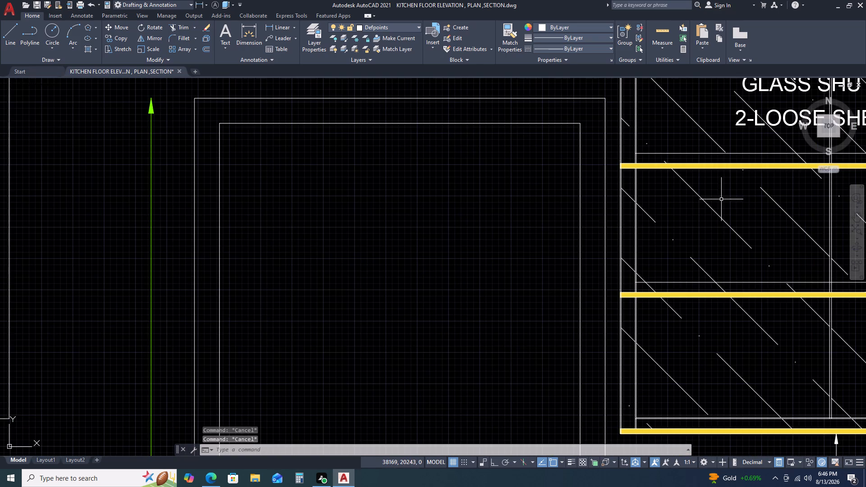
pyautogui.click(723, 198)
pyautogui.click(696, 227)
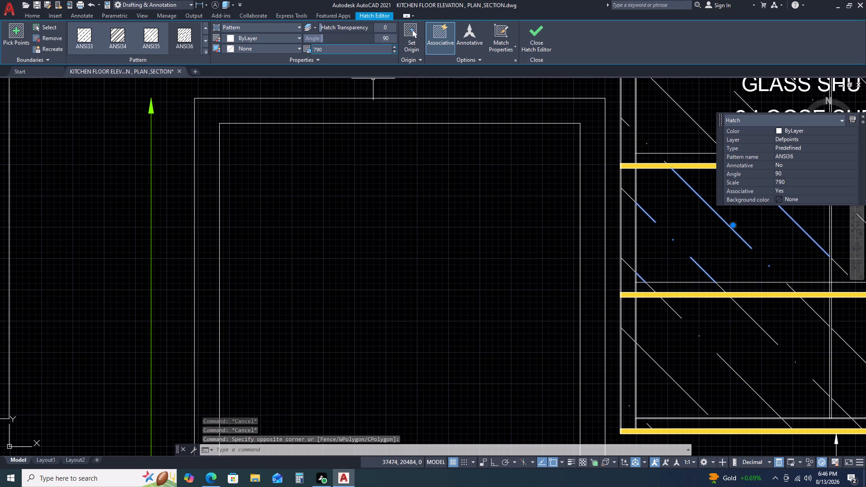
pyautogui.press('Escape')
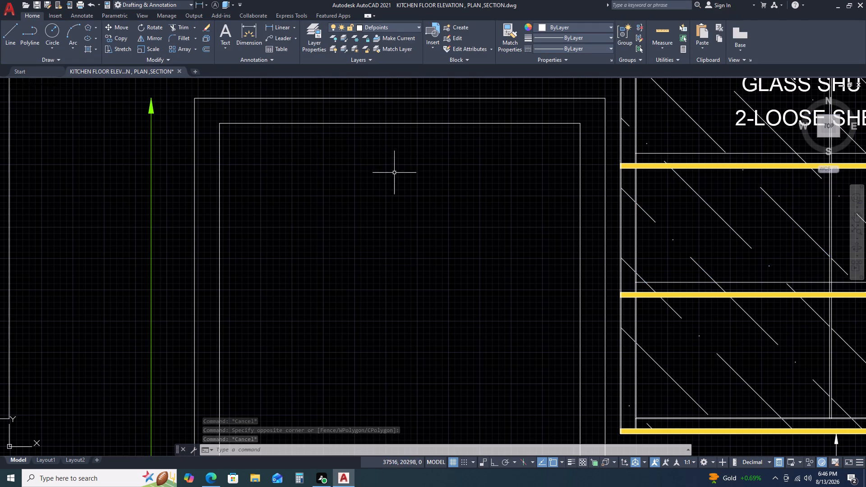
pyautogui.scroll(-3, 337, 199)
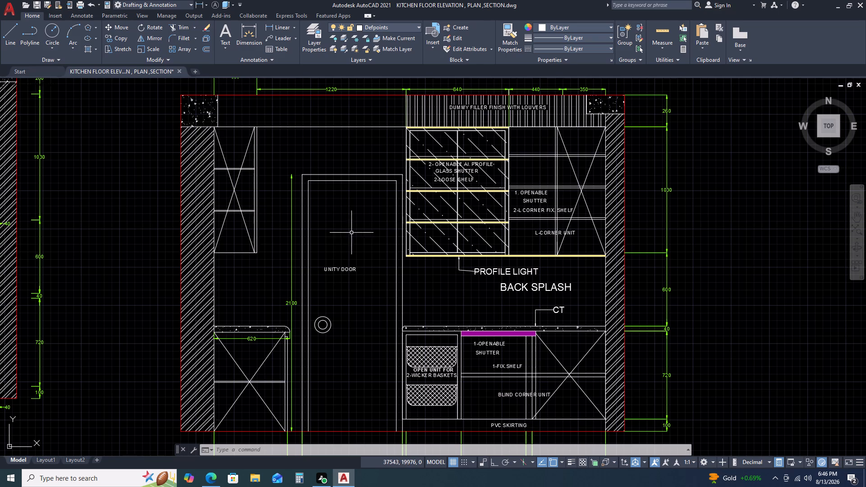
pyautogui.scroll(-3, 350, 235)
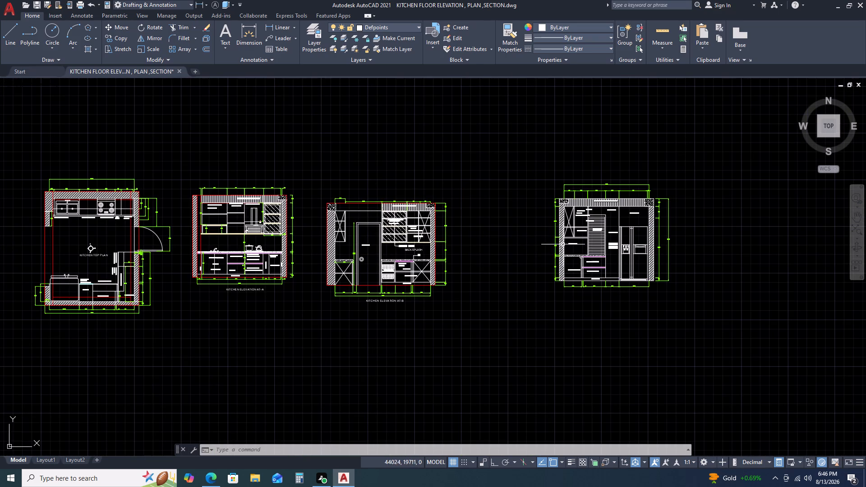
# Change the upper two of the four stacked PROFILE LIGHT labels in the 450-wide bay to 1-OPENABLE and SHUTTER.
pyautogui.scroll(5, 619, 262)
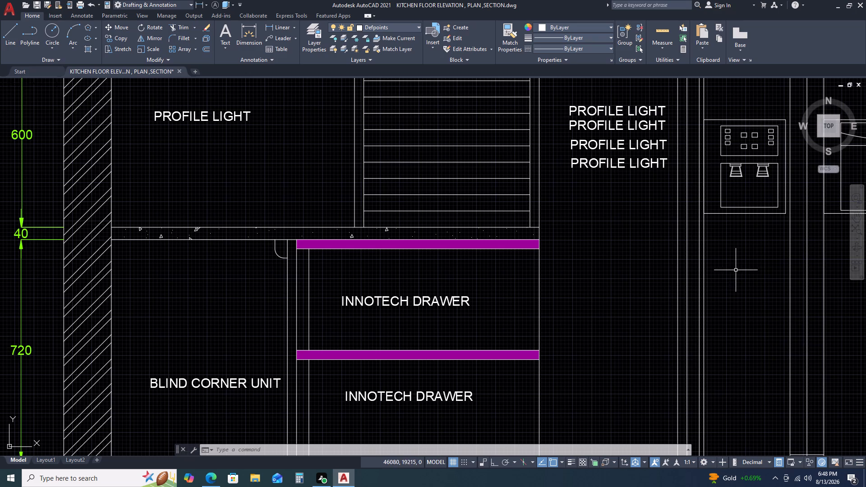
pyautogui.scroll(-1, 634, 257)
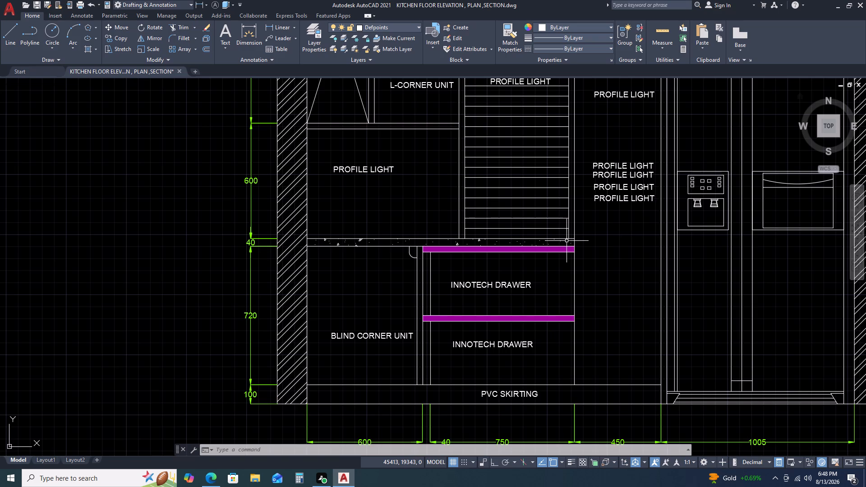
pyautogui.doubleClick(611, 168)
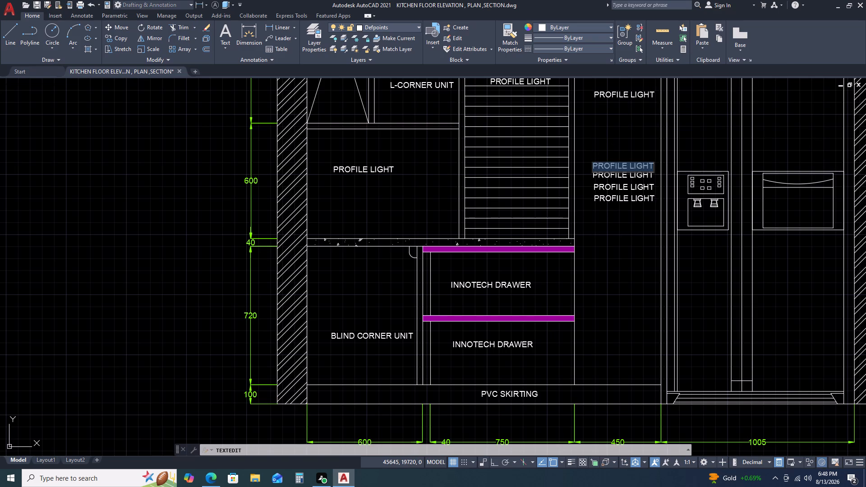
pyautogui.write('1-')
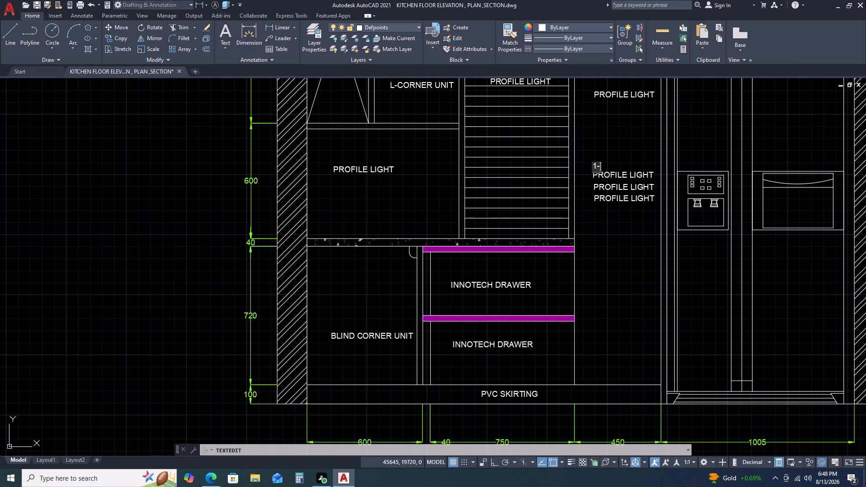
pyautogui.write('OPENABL')
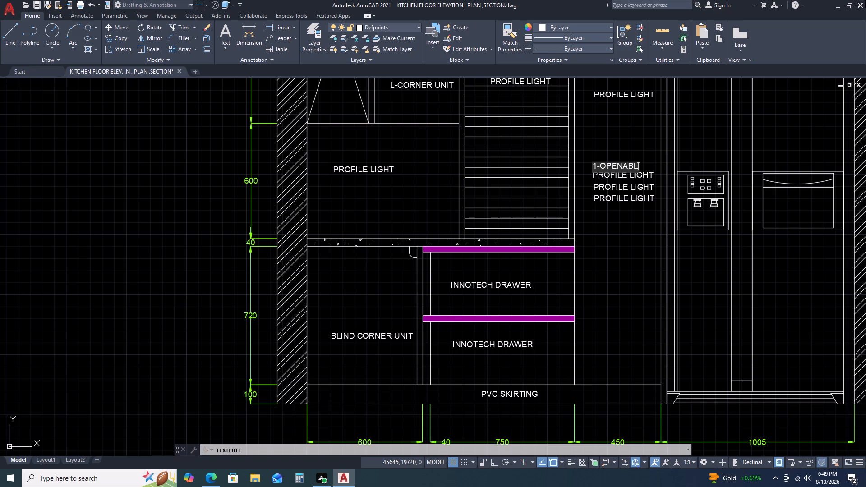
pyautogui.write('E')
pyautogui.press('space')
pyautogui.click(631, 175)
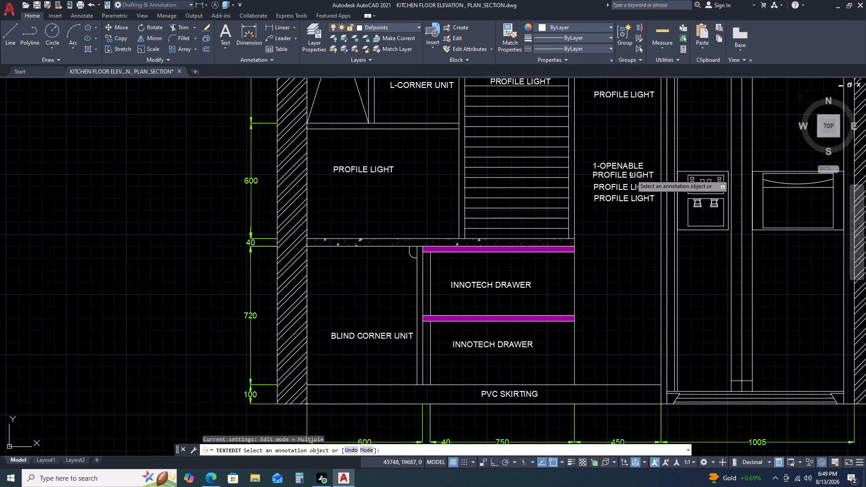
pyautogui.click(631, 175)
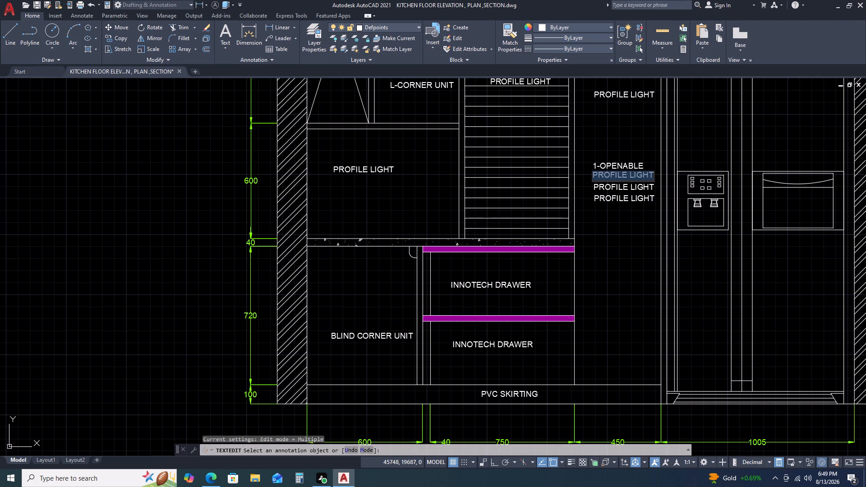
pyautogui.write('SHUTTER')
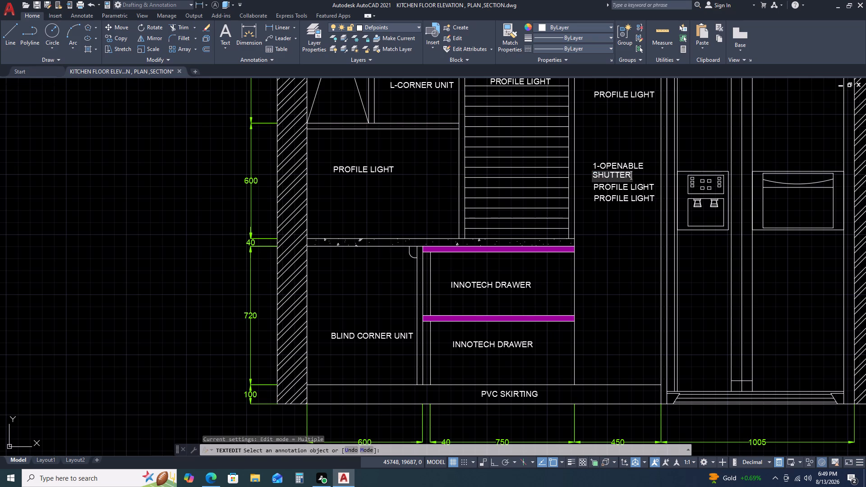
pyautogui.click(647, 188)
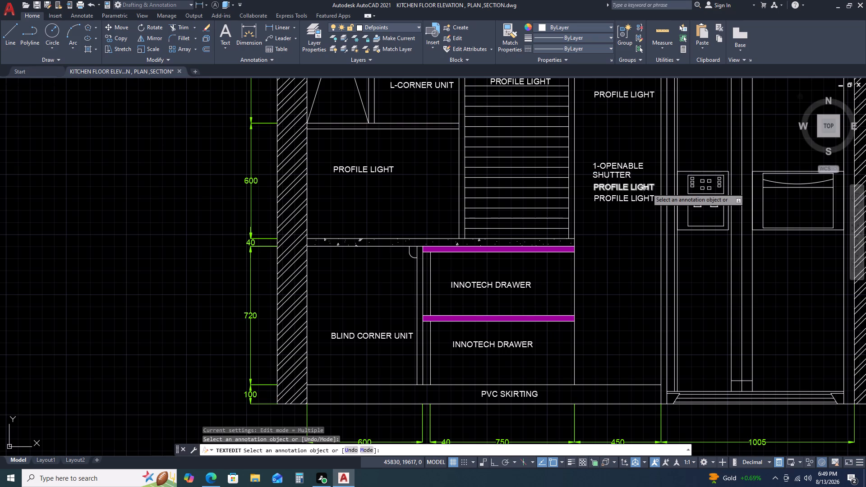
# Change the third stacked label in the 450-wide bay, below SHUTTER, to TALL PANTRY.
pyautogui.click(647, 188)
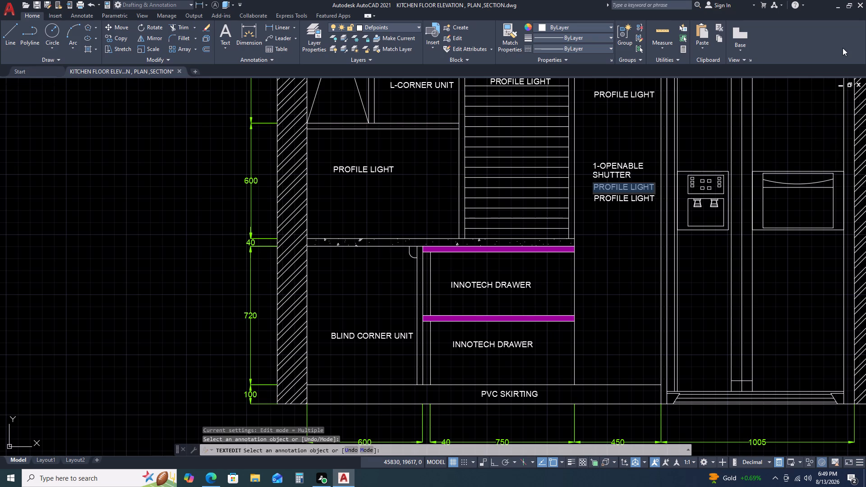
pyautogui.write('TALL')
pyautogui.press('space')
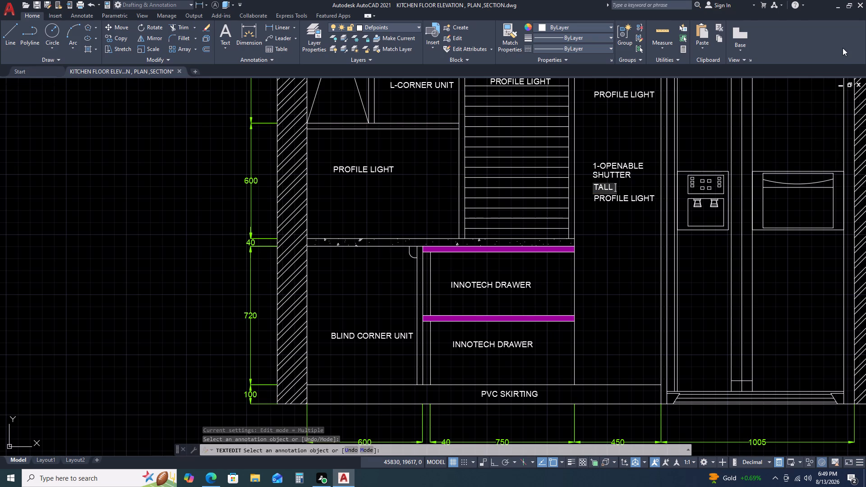
pyautogui.write('PARTY')
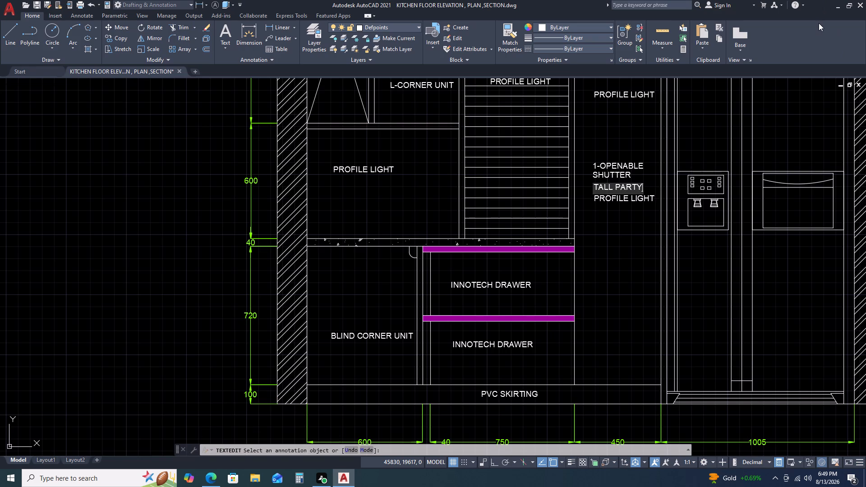
pyautogui.press('BackSpace')
pyautogui.press('BackSpace')
pyautogui.press('BackSpace')
pyautogui.write('NTRY')
pyautogui.click(630, 198)
# Change the lowest stacked PROFILE LIGHT label in the 450-wide bay to STORAGE.
pyautogui.click(630, 198)
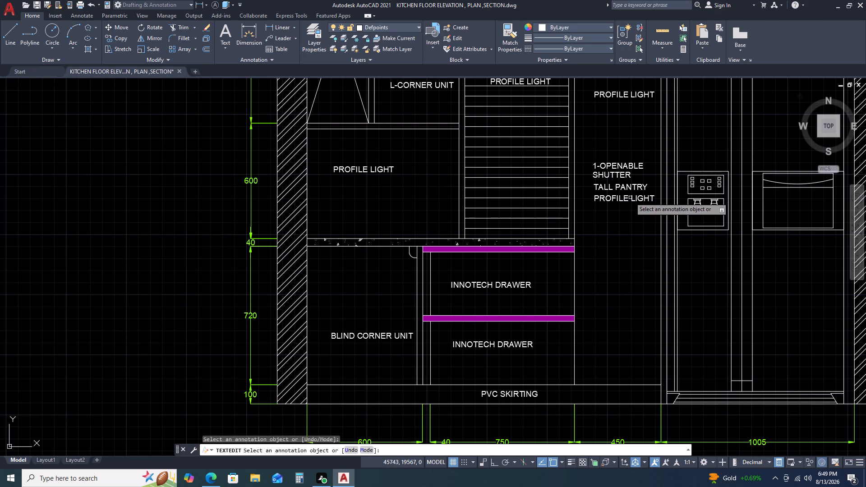
pyautogui.click(628, 198)
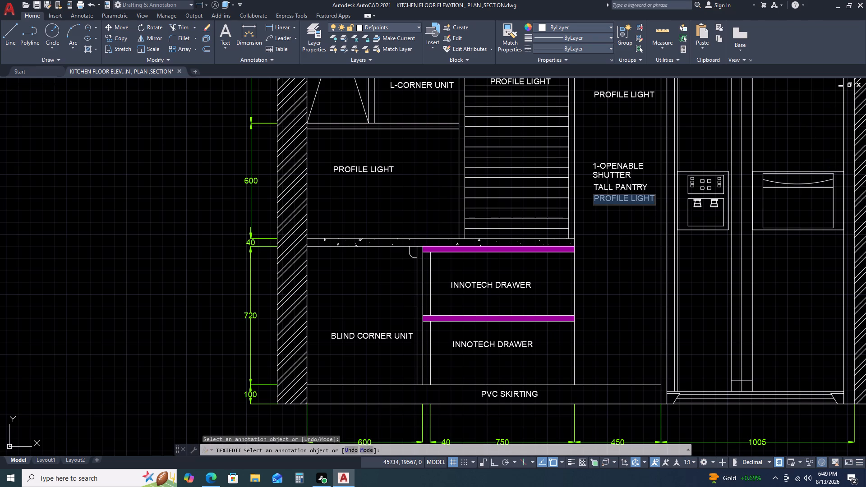
pyautogui.write('STOA')
pyautogui.press('BackSpace')
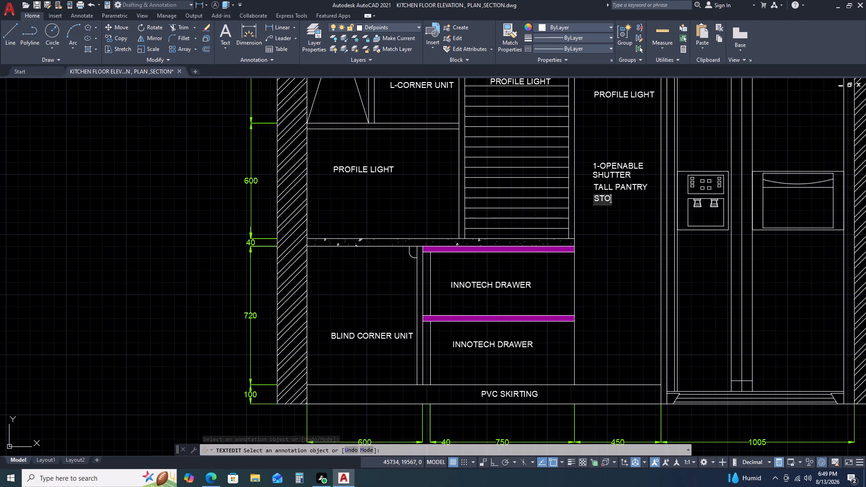
pyautogui.write('RAGE')
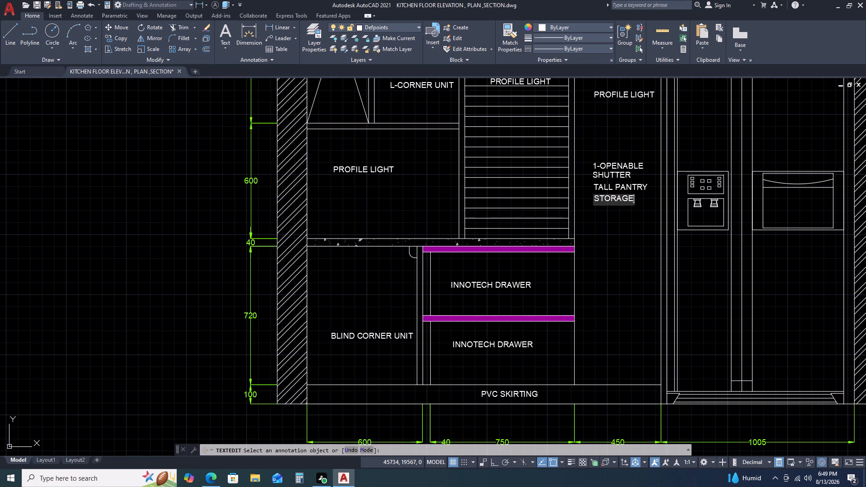
pyautogui.click(605, 292)
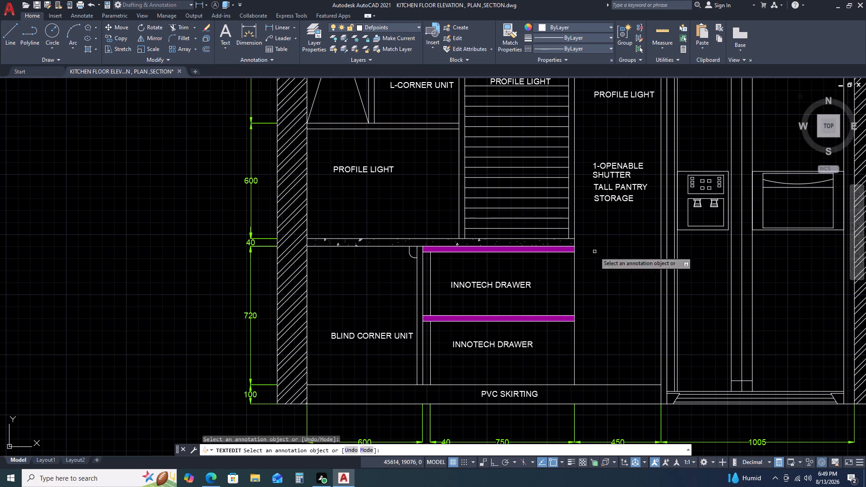
# Change the single PROFILE LIGHT label above the 1-OPENABLE stack in the 450-wide bay to DEEP -600 MM.
pyautogui.scroll(-1, 609, 140)
pyautogui.click(614, 109)
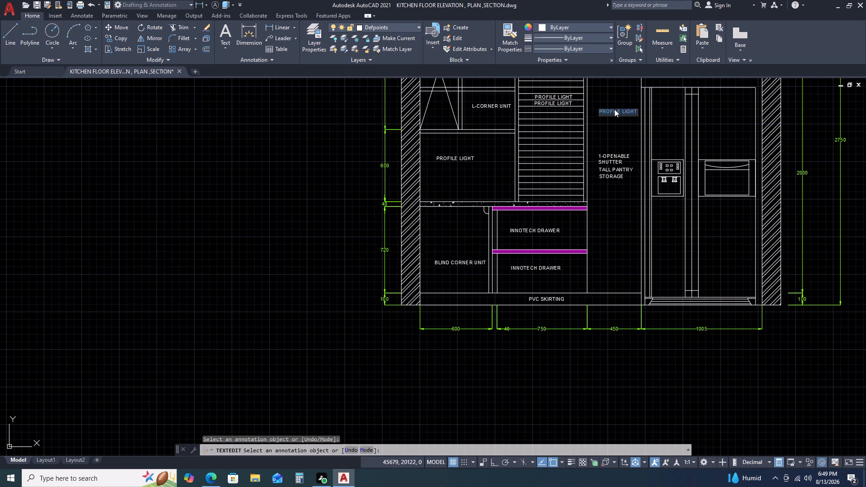
pyautogui.write('DEEP')
pyautogui.press('space')
pyautogui.press('-')
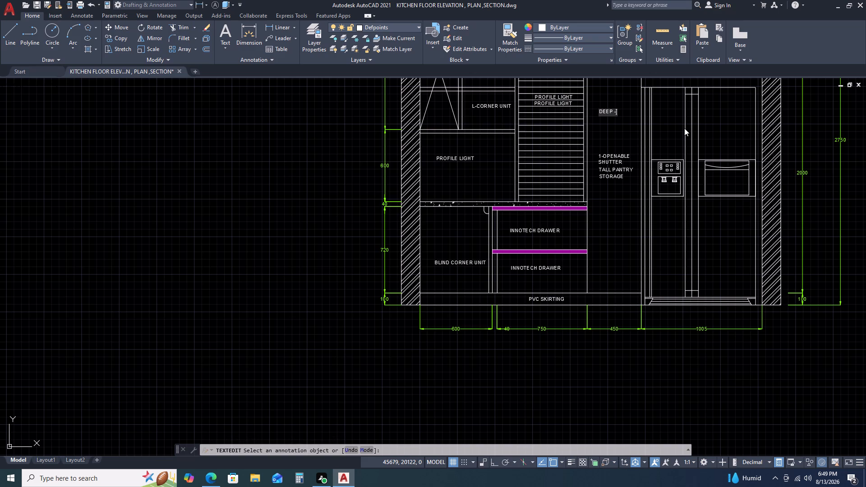
pyautogui.write('600')
pyautogui.press('space')
pyautogui.write('MM')
# Change the upper of the two PROFILE LIGHT labels inside the louvered unit to ROLLER SUTTER.
pyautogui.scroll(2, 534, 112)
pyautogui.moveTo(534, 119); pyautogui.dragTo(521, 223, button='middle')
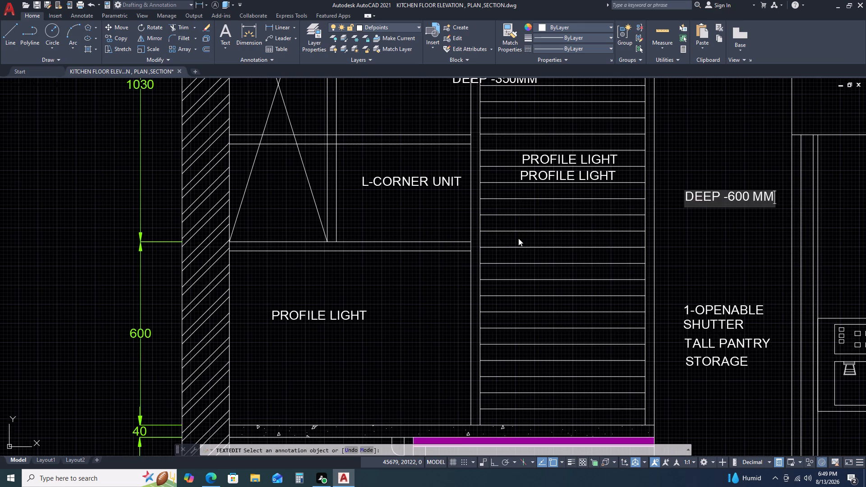
pyautogui.click(536, 180)
pyautogui.click(537, 178)
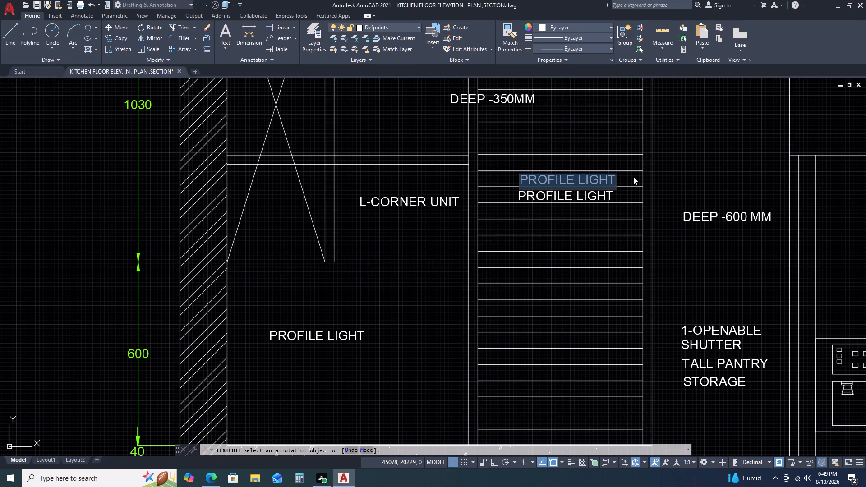
pyautogui.write('ROLLER')
pyautogui.press('space')
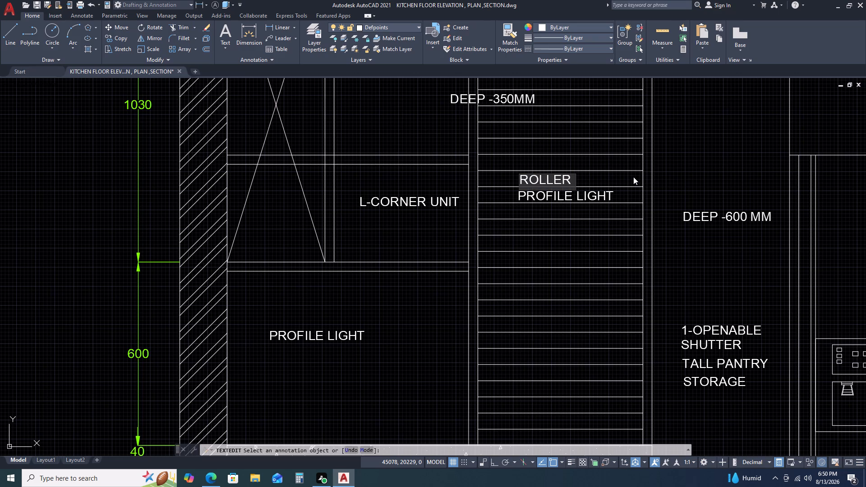
pyautogui.write('SUTTER')
pyautogui.press('space')
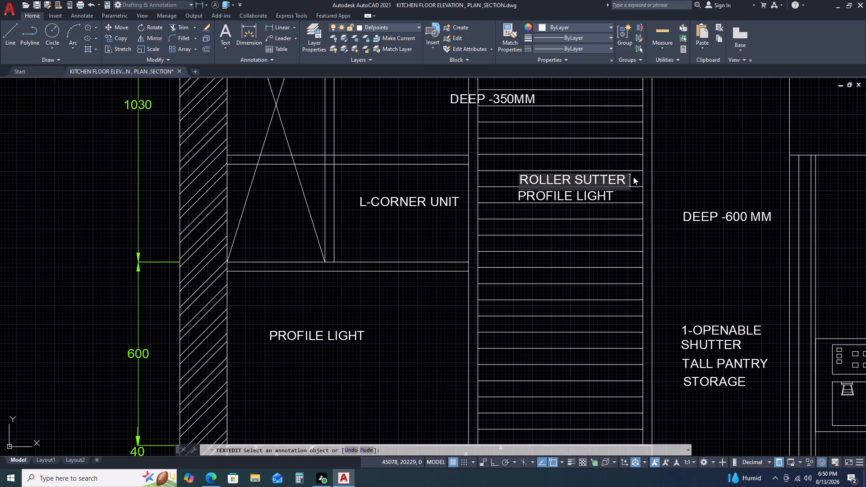
pyautogui.click(564, 202)
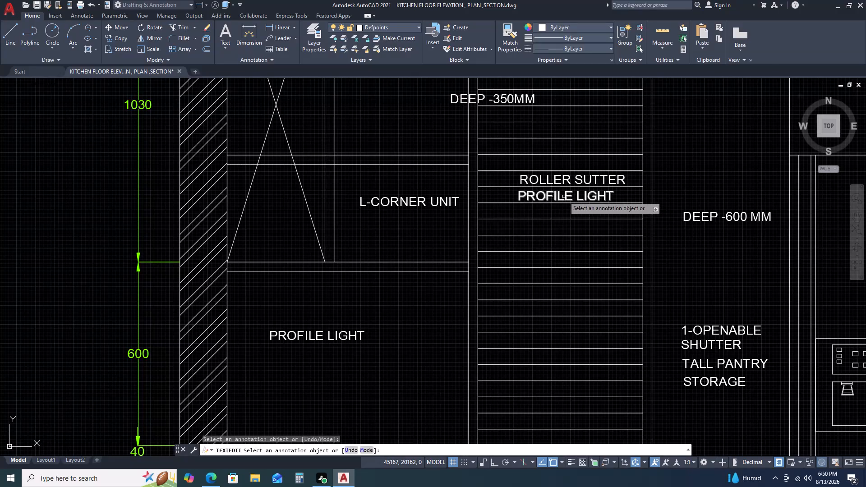
# Change the PROFILE LIGHT label below ROLLER SUTTER in the louvered unit to 2- LOOSE SHELVES.
pyautogui.click(563, 196)
pyautogui.click(554, 197)
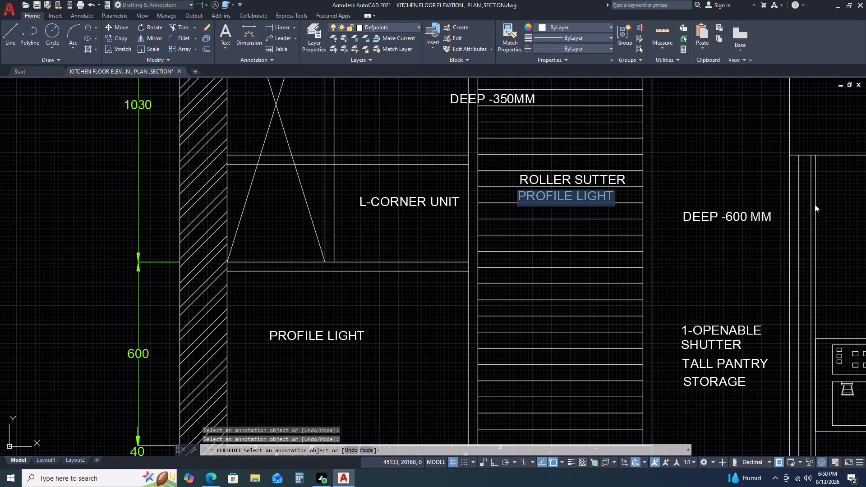
pyautogui.press('2')
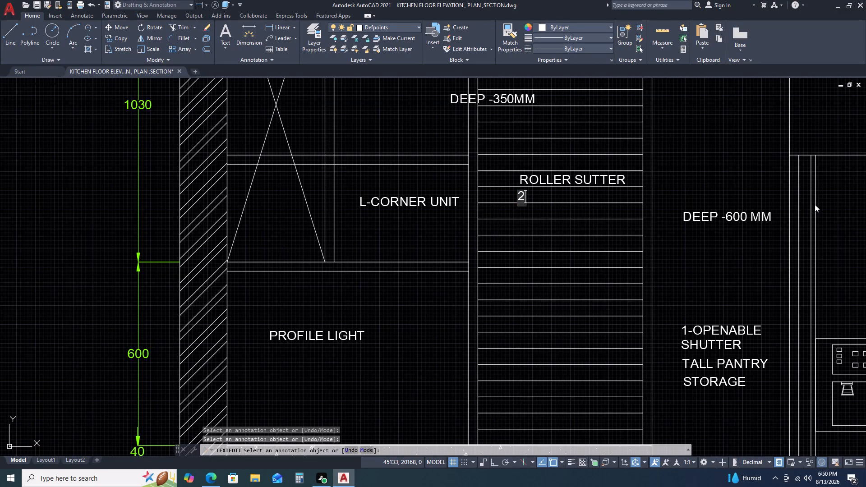
pyautogui.write('- LOOSE')
pyautogui.press('space')
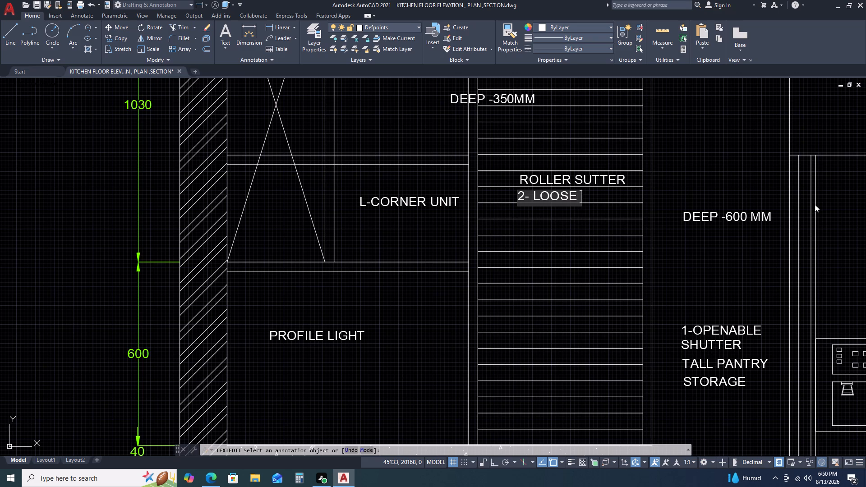
pyautogui.write('SHEL')
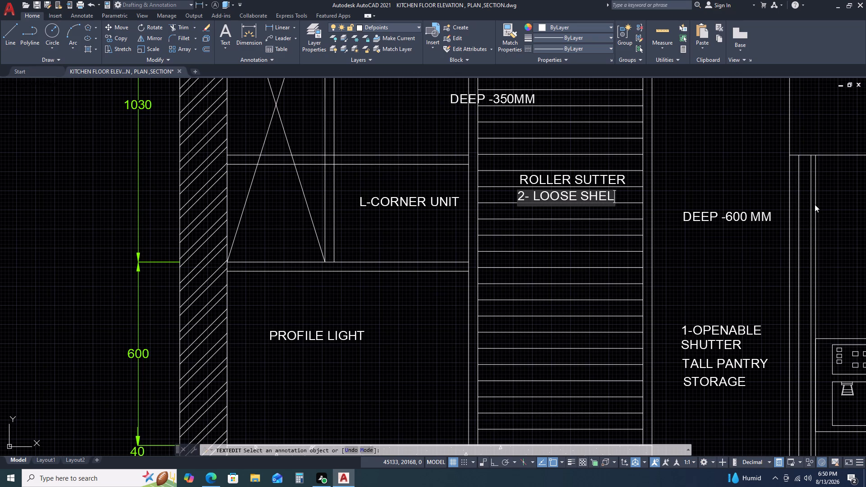
pyautogui.press('c')
pyautogui.press('BackSpace')
pyautogui.write('VES')
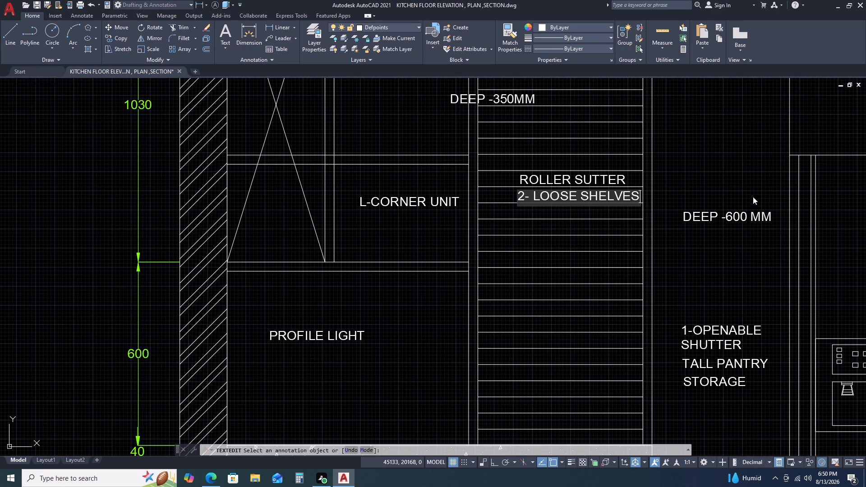
pyautogui.click(700, 165)
# Change the PROFILE LIGHT label at the top of the 450-wide bay to DEEP -350.
pyautogui.scroll(-3, 327, 279)
pyautogui.scroll(3, 346, 193)
pyautogui.scroll(-2, 285, 314)
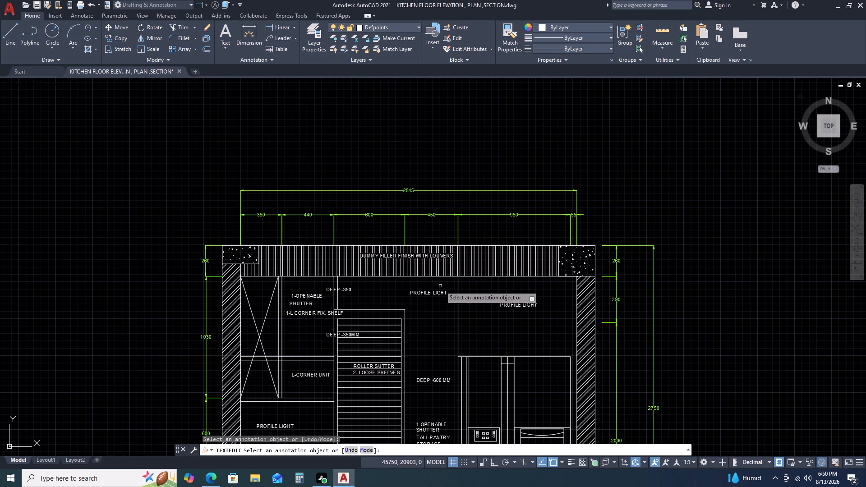
pyautogui.click(441, 291)
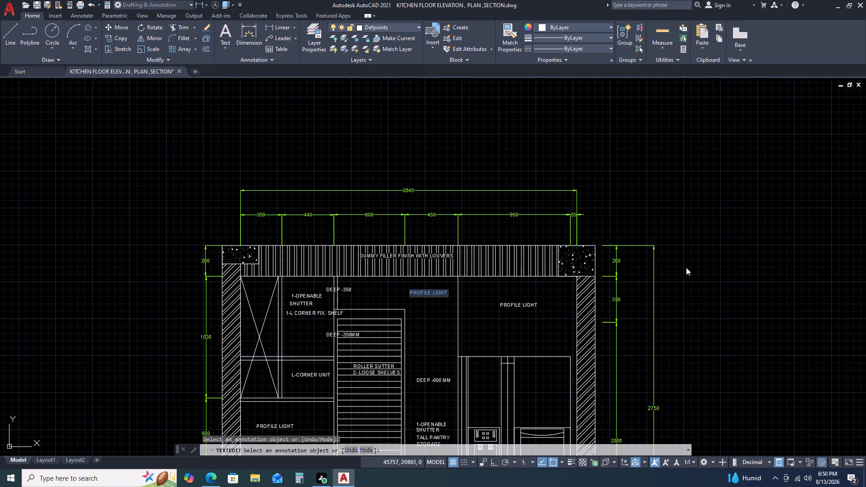
pyautogui.write('DEEEP')
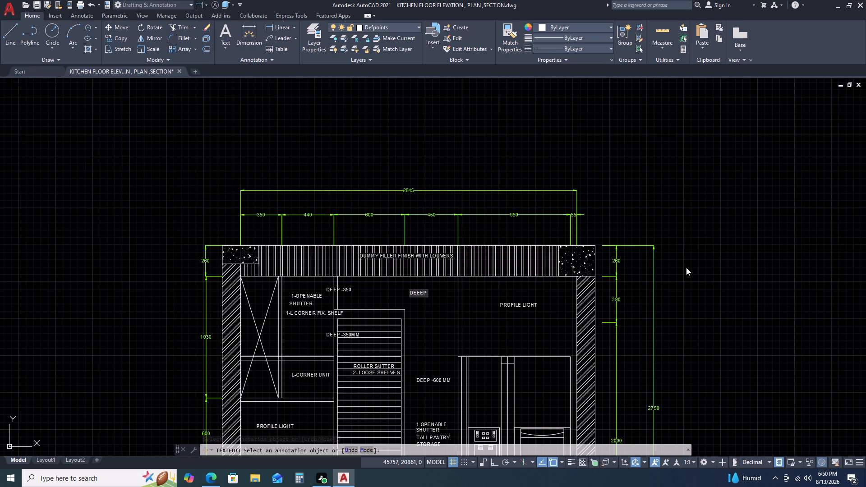
pyautogui.press('BackSpace')
pyautogui.press('BackSpace')
pyautogui.write('P')
pyautogui.press('space')
pyautogui.press('-')
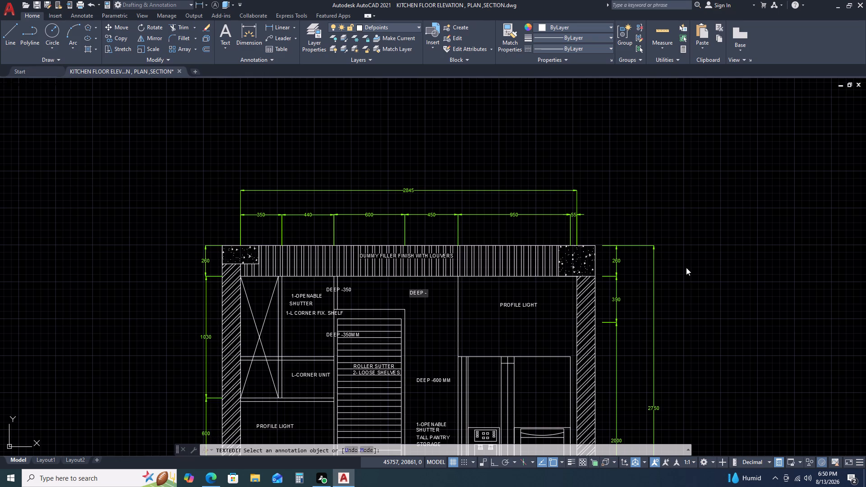
pyautogui.write('350')
# Change the PROFILE LIGHT label above the refrigerator in the 950-wide bay to DEEP-600.
pyautogui.click(538, 306)
pyautogui.click(531, 305)
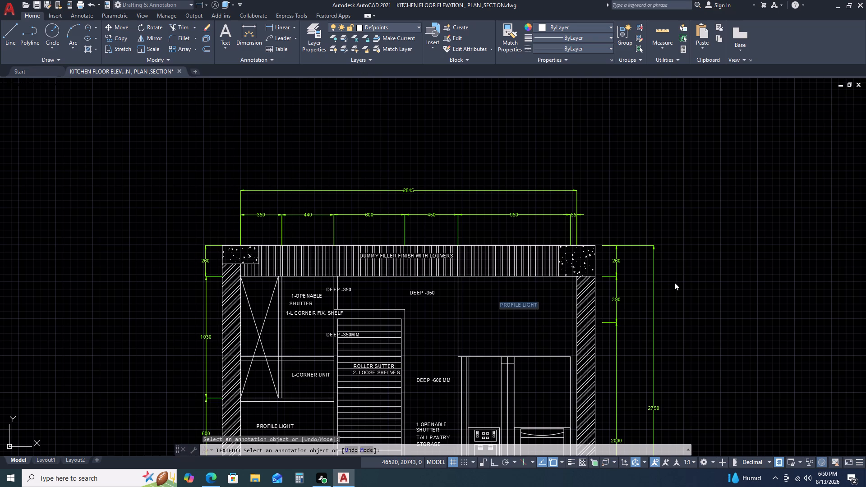
pyautogui.write('DEEP')
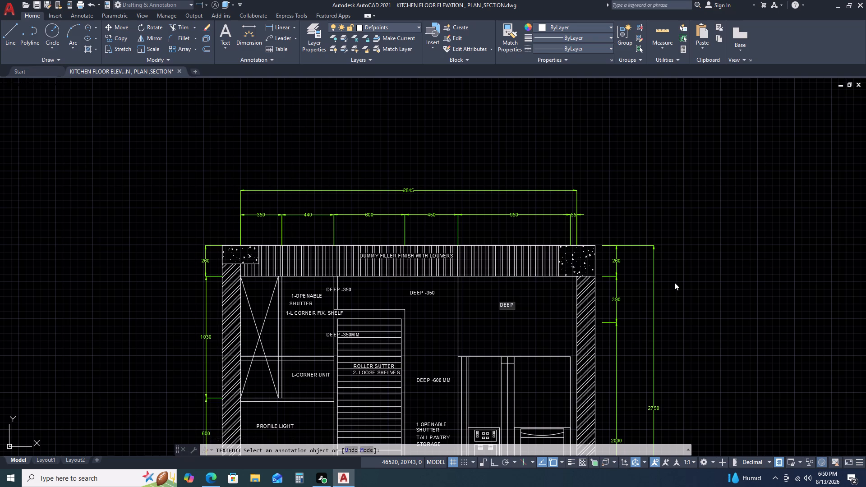
pyautogui.press('-')
pyautogui.write('600')
pyautogui.click(474, 330)
pyautogui.scroll(-2, 477, 330)
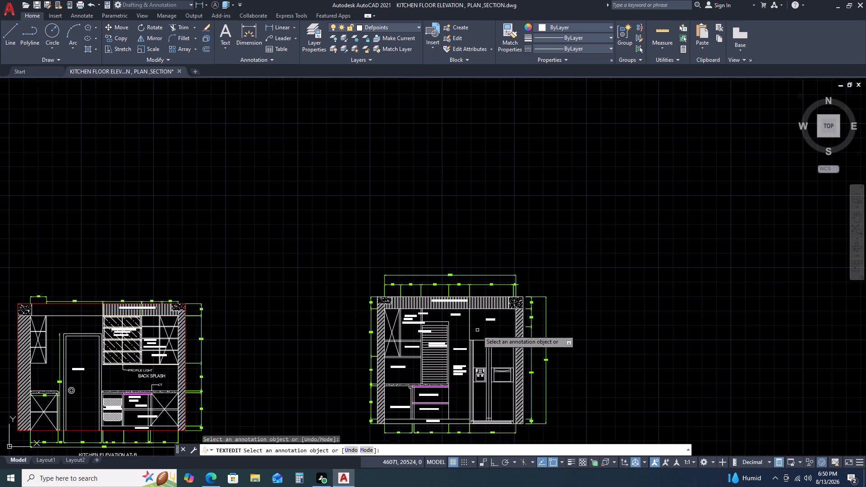
pyautogui.moveTo(498, 408); pyautogui.dragTo(495, 362, button='middle')
pyautogui.press('Escape')
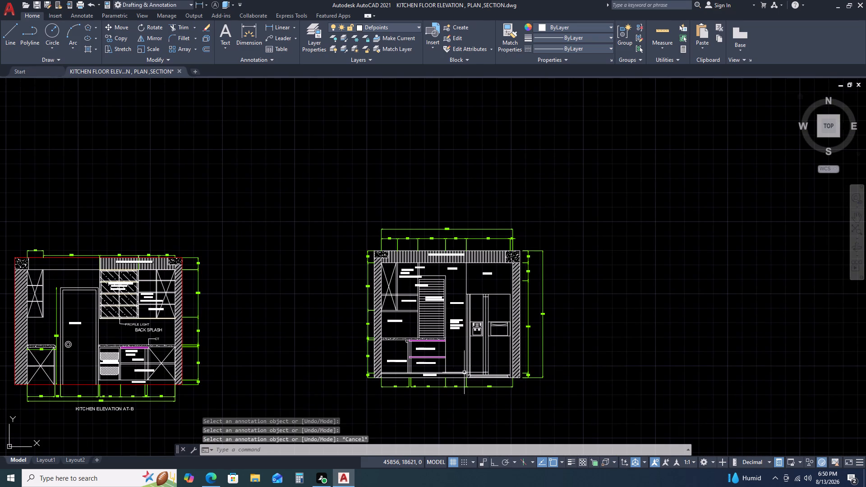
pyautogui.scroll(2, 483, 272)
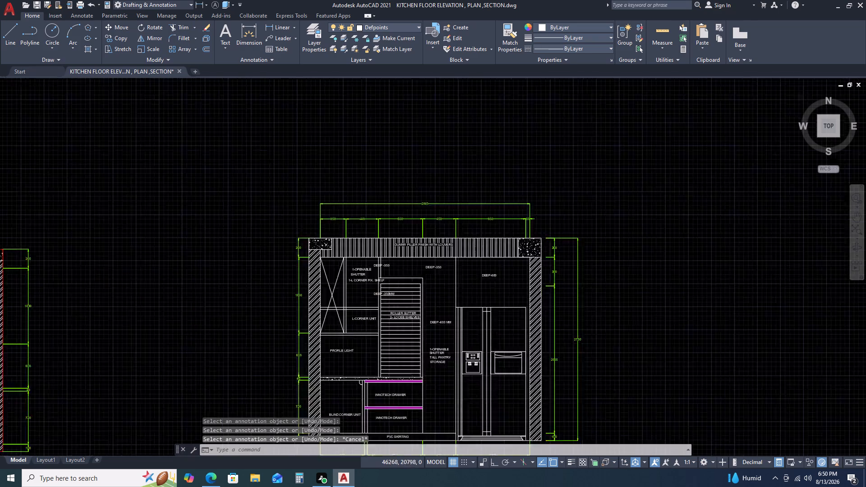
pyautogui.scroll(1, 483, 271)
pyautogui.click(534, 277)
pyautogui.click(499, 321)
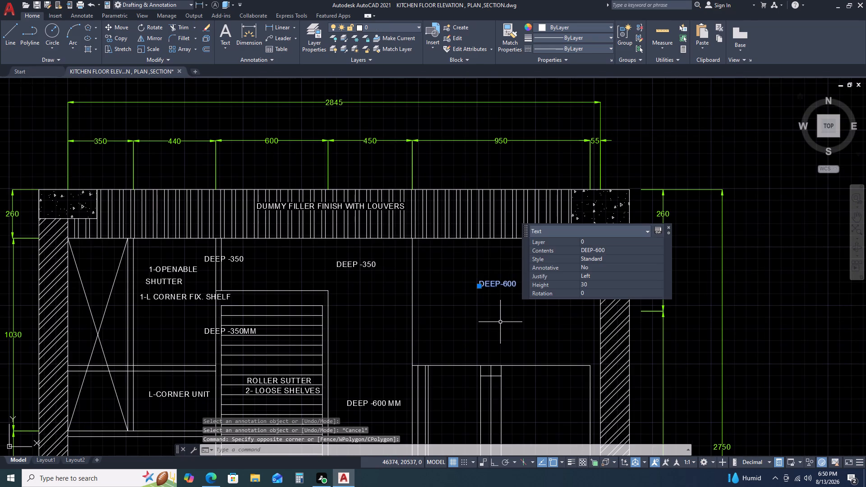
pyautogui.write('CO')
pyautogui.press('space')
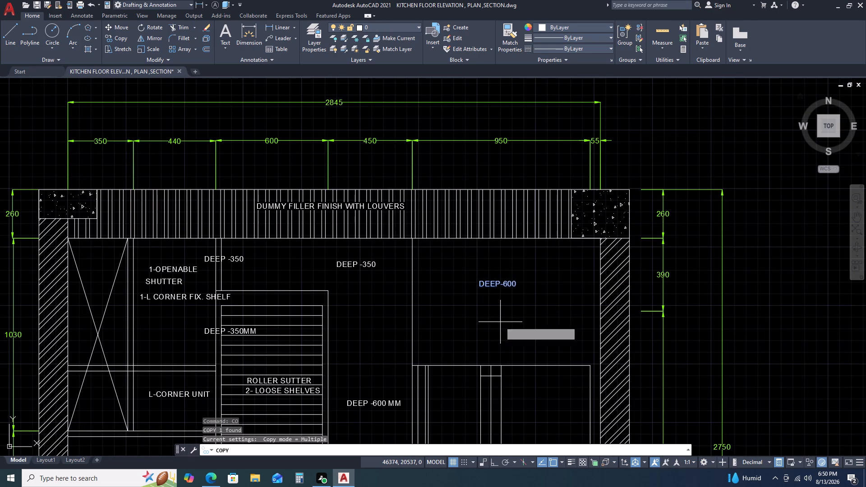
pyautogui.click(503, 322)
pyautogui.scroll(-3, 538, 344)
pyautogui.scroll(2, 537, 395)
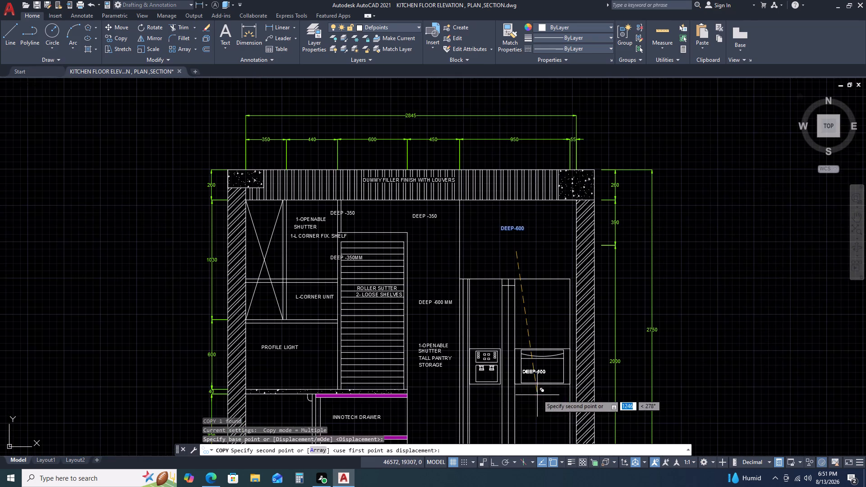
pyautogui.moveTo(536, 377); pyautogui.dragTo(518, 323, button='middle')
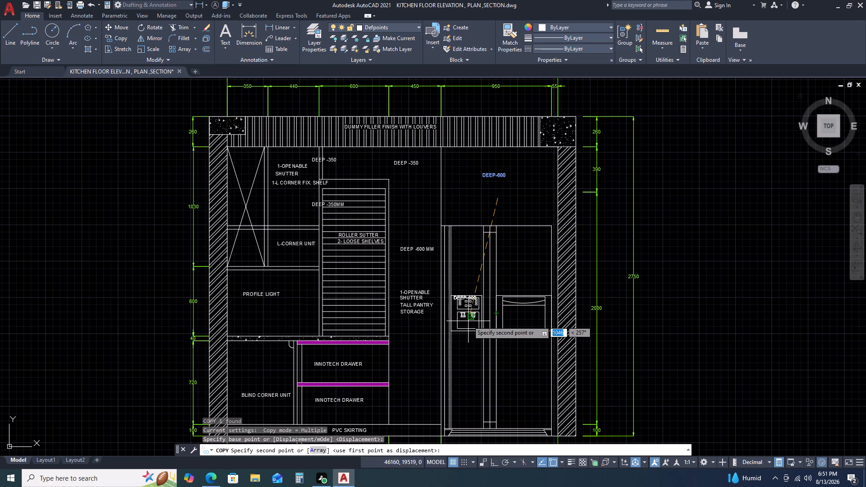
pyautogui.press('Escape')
# Move the 1-OPENABLE, SHUTTER and 1-L CORNER FIX. SHELF labels down together to just above the L-CORNER UNIT compartment.
pyautogui.scroll(-1, 467, 321)
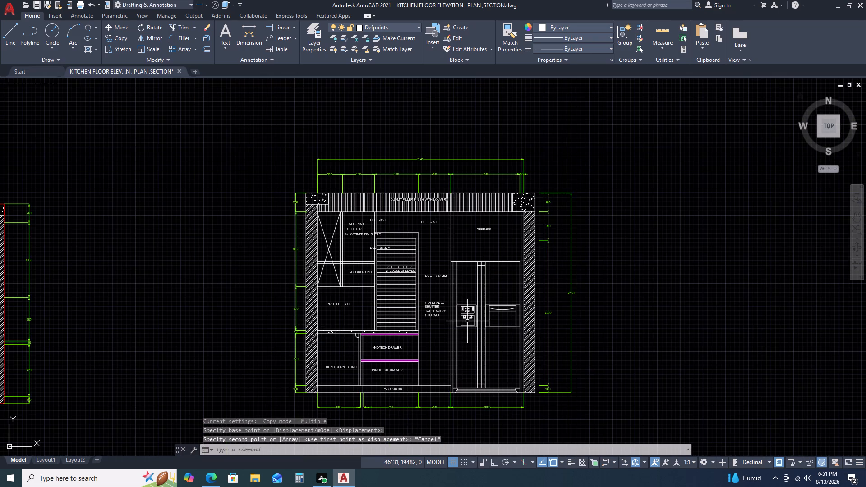
pyautogui.moveTo(399, 381); pyautogui.dragTo(462, 312, button='middle')
pyautogui.scroll(2, 455, 193)
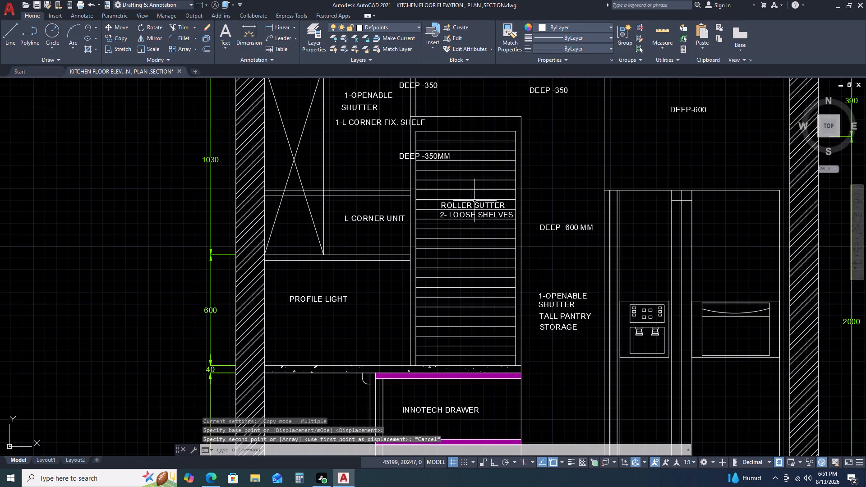
pyautogui.scroll(-2, 475, 201)
pyautogui.scroll(2, 451, 163)
pyautogui.moveTo(414, 190); pyautogui.dragTo(413, 186)
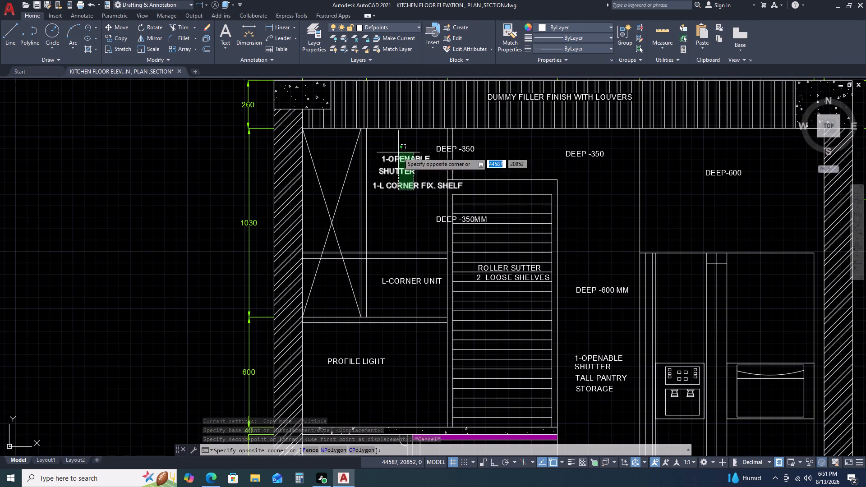
pyautogui.click(398, 152)
pyautogui.press('m')
pyautogui.press('space')
pyautogui.click(402, 169)
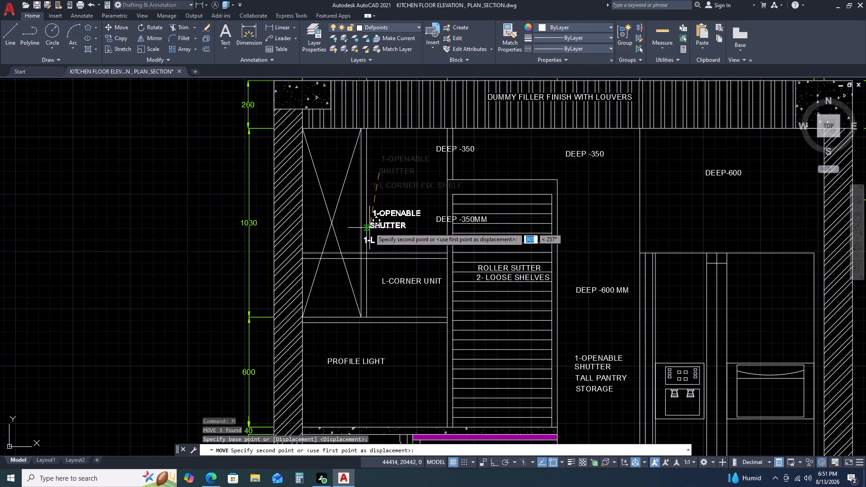
pyautogui.click(368, 229)
pyautogui.press('Escape')
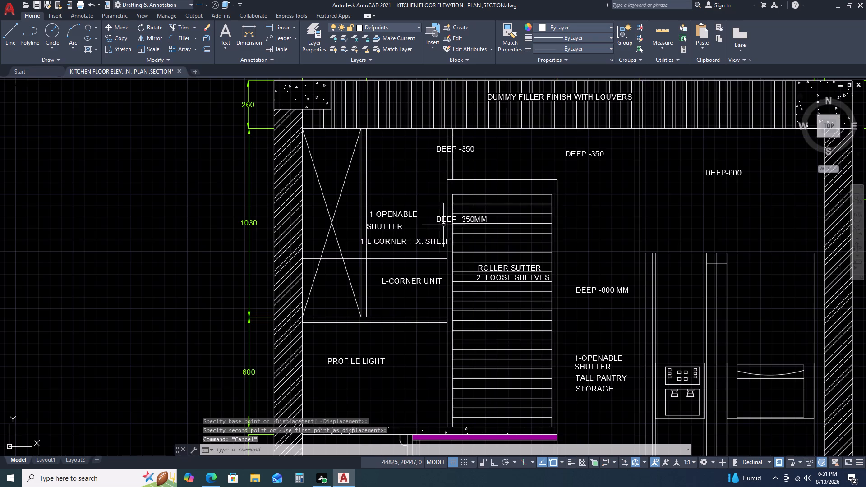
# Add the unit to the DEEP -350 label at the top of the wall cabinet so it reads DEEP -350 MM.
pyautogui.scroll(3, 449, 215)
pyautogui.scroll(-4, 560, 224)
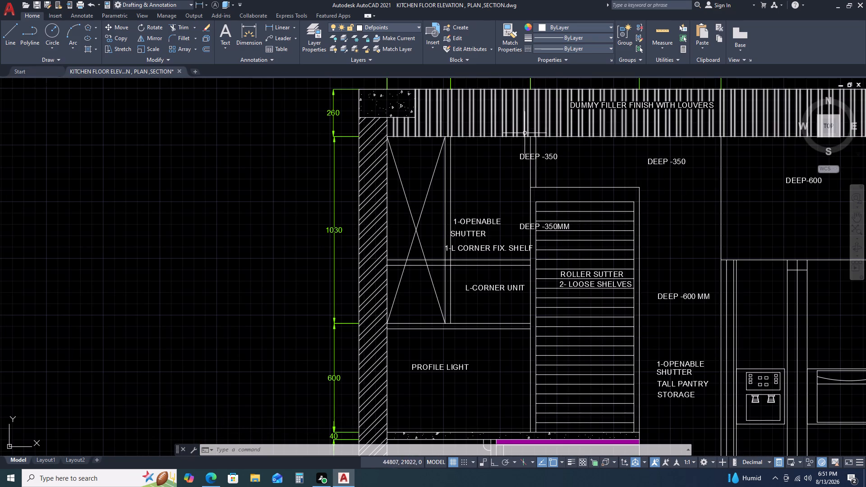
pyautogui.doubleClick(551, 155)
pyautogui.click(556, 155)
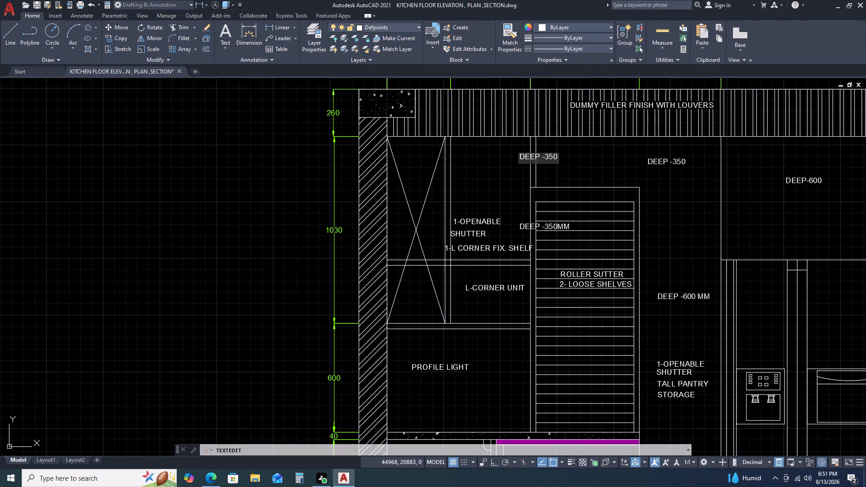
pyautogui.press('space')
pyautogui.write('MM')
pyautogui.press('space')
# Add the unit to the DEEP -350 label at the top of the 450-wide bay so it reads DEEP -350MM.
pyautogui.doubleClick(682, 163)
pyautogui.doubleClick(684, 162)
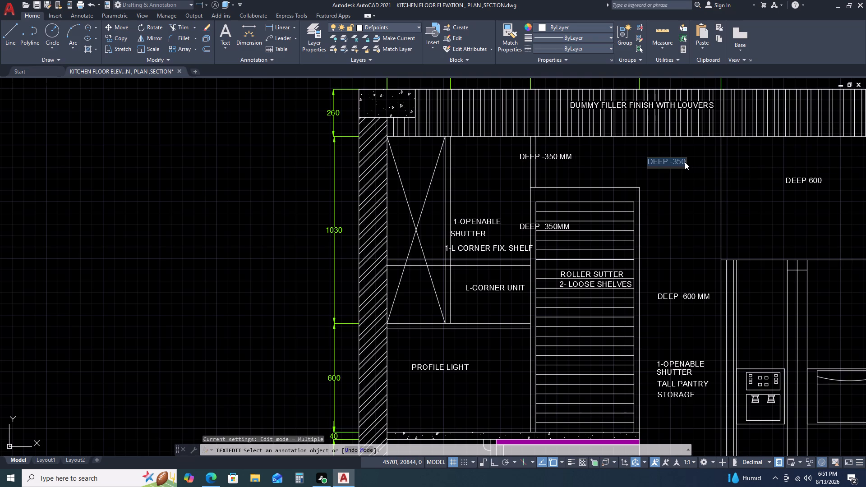
pyautogui.click(685, 162)
pyautogui.write('MM')
# Add the unit to the DEEP-600 label above the refrigerator so it reads DEEP-600MM.
pyautogui.scroll(-2, 548, 184)
pyautogui.scroll(3, 611, 221)
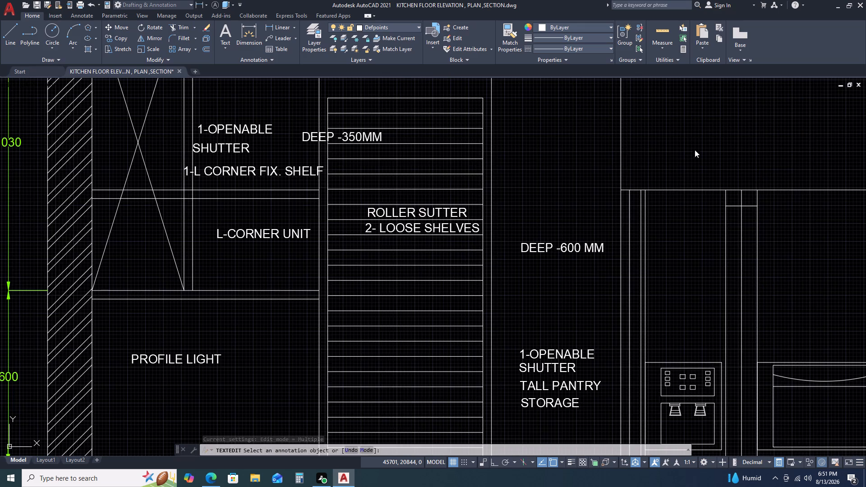
pyautogui.scroll(-3, 592, 194)
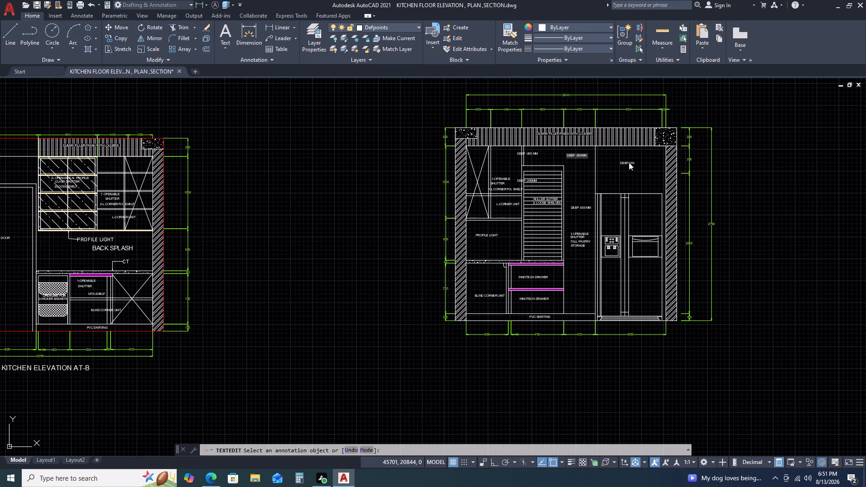
pyautogui.doubleClick(629, 162)
pyautogui.doubleClick(634, 161)
pyautogui.scroll(3, 642, 160)
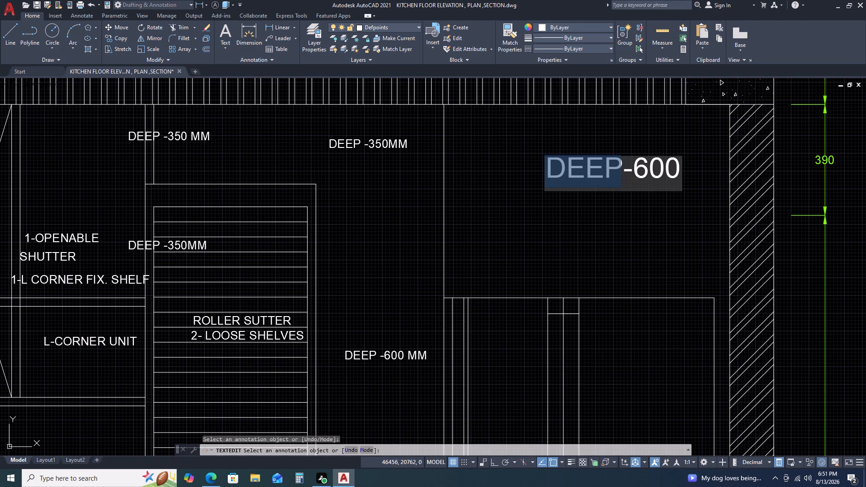
pyautogui.doubleClick(675, 165)
pyautogui.write('MM')
pyautogui.press('space')
pyautogui.moveTo(623, 210); pyautogui.dragTo(612, 210)
pyautogui.press('Escape')
pyautogui.scroll(-3, 678, 183)
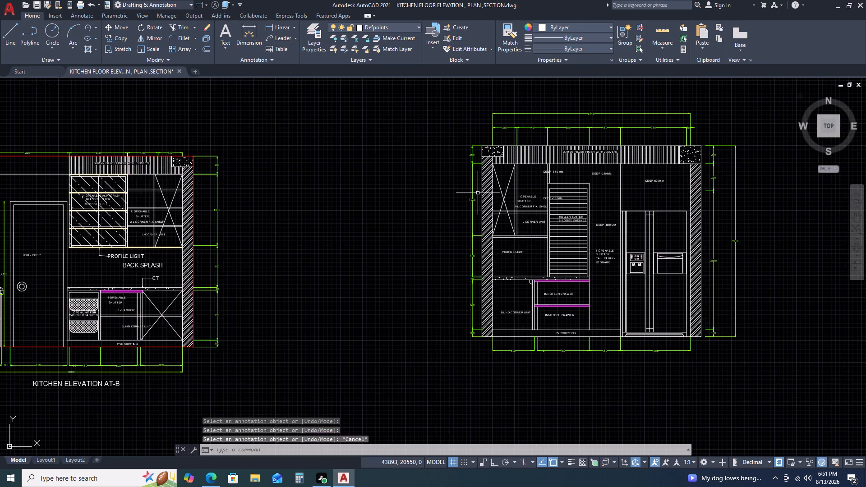
# Move the entire unlabelled elevation with its dimensions closer to KITCHEN ELEVATION AT-B, keeping it roughly in line with that drawing.
pyautogui.scroll(-2, 478, 193)
pyautogui.scroll(2, 419, 239)
pyautogui.scroll(-2, 623, 219)
pyautogui.moveTo(572, 133); pyautogui.dragTo(574, 140)
pyautogui.click(746, 263)
pyautogui.click(583, 132)
pyautogui.click(735, 282)
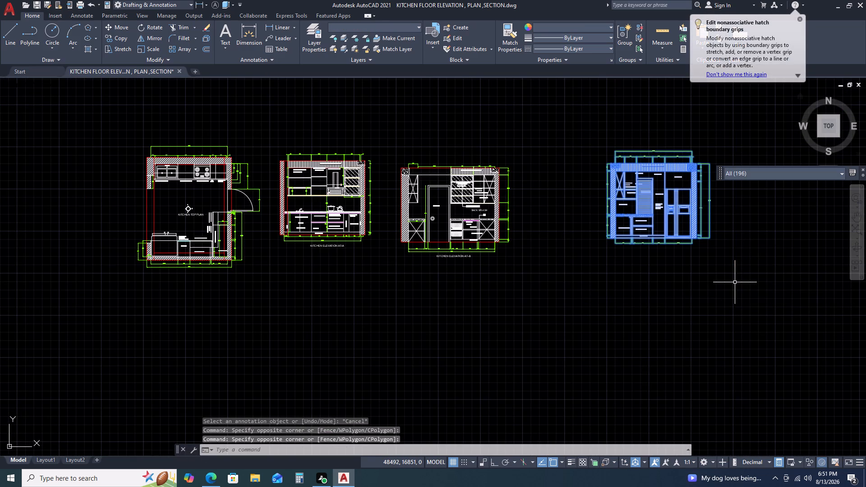
pyautogui.press('m')
pyautogui.press('space')
pyautogui.click(728, 282)
pyautogui.click(663, 287)
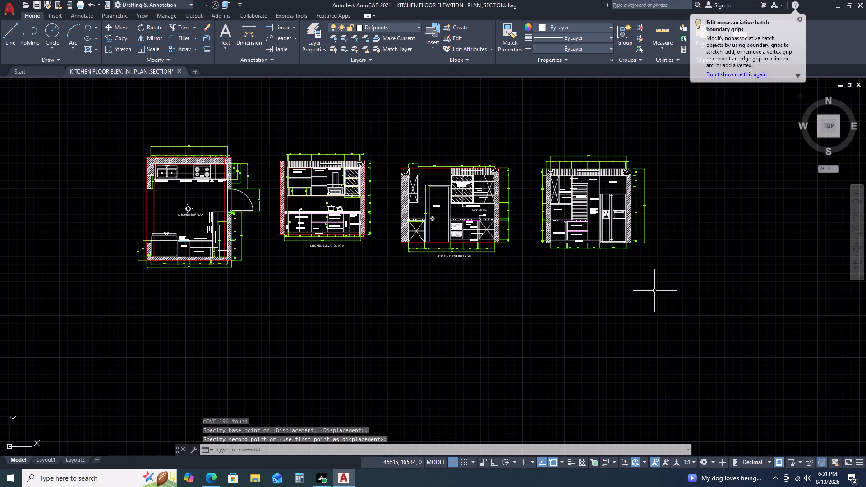
pyautogui.press('Escape')
# Add a linear dimension for the overall width between the inner wall faces, placed below the elevation's bottom dimension row.
pyautogui.scroll(3, 561, 196)
pyautogui.scroll(-2, 579, 194)
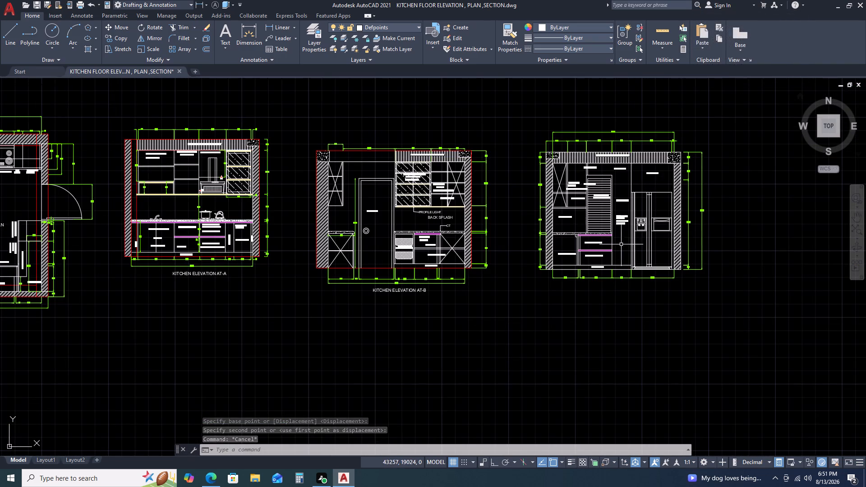
pyautogui.scroll(3, 621, 293)
pyautogui.scroll(-2, 573, 256)
pyautogui.moveTo(654, 268); pyautogui.dragTo(622, 225, button='middle')
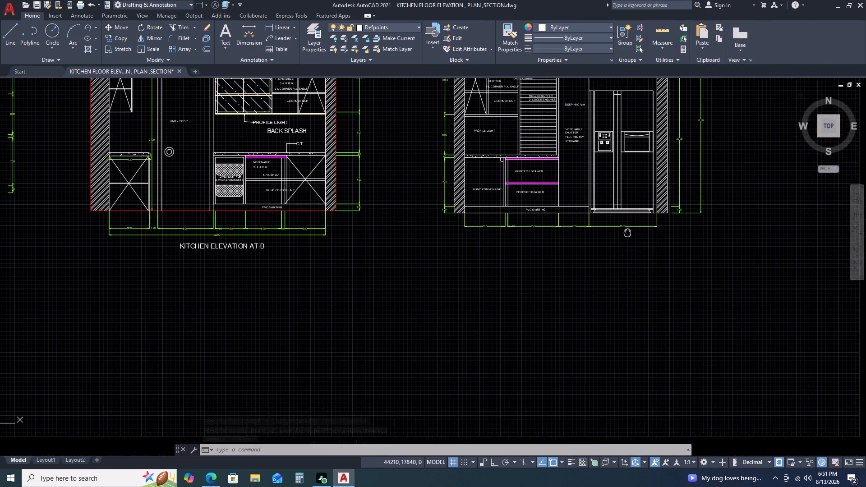
pyautogui.middleClick(622, 224)
pyautogui.press('d')
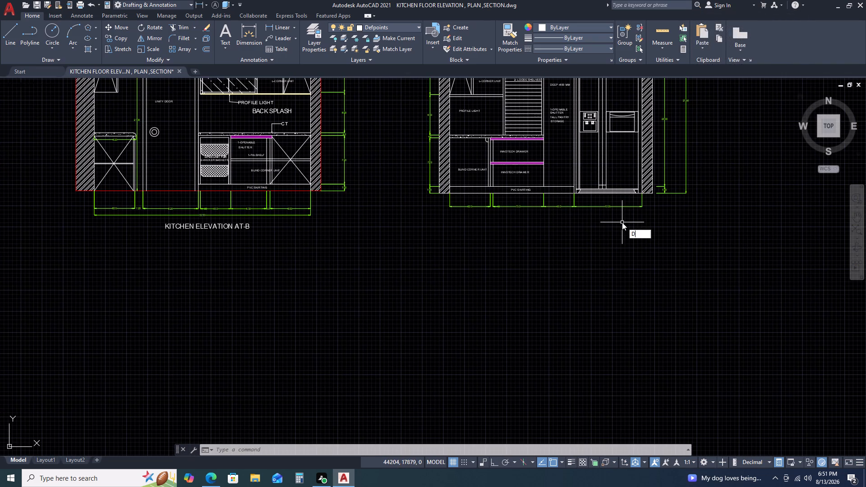
pyautogui.write('LI')
pyautogui.press('space')
pyautogui.scroll(3, 440, 189)
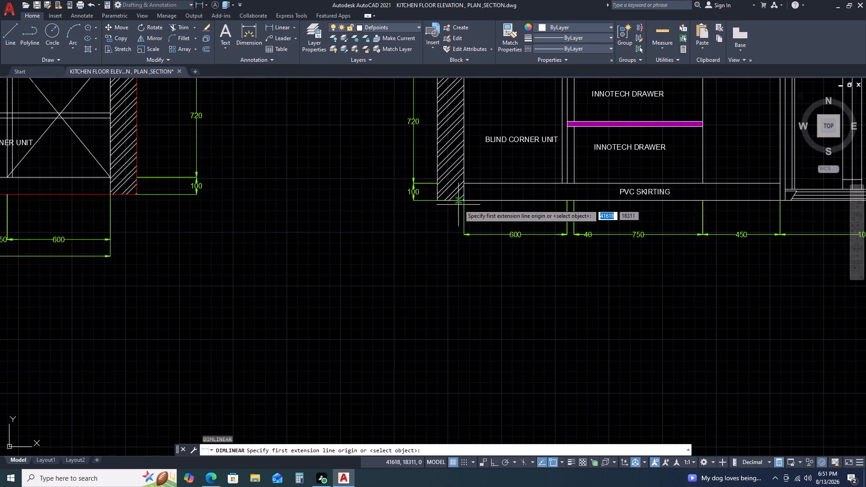
pyautogui.click(465, 202)
pyautogui.scroll(-3, 602, 214)
pyautogui.scroll(3, 706, 211)
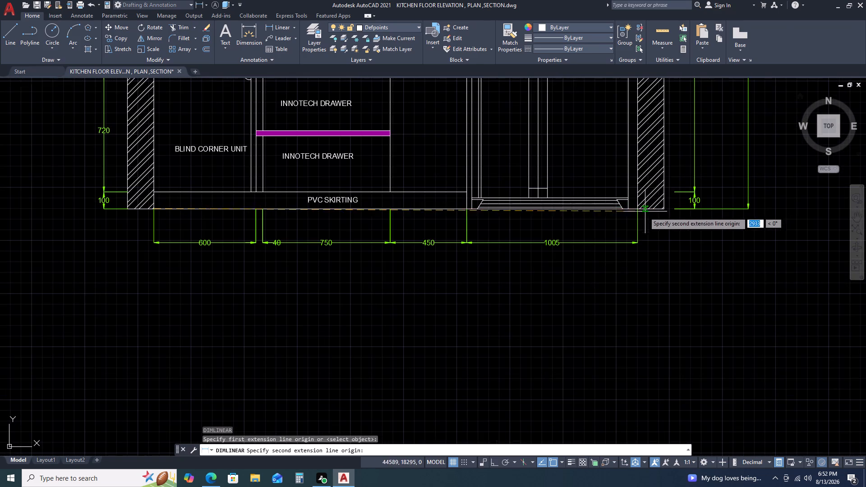
pyautogui.scroll(2, 635, 207)
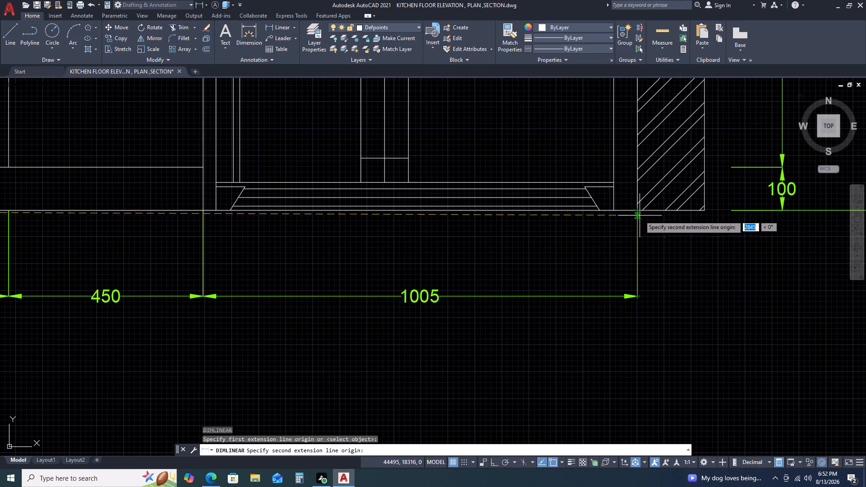
pyautogui.click(638, 208)
pyautogui.scroll(-2, 635, 209)
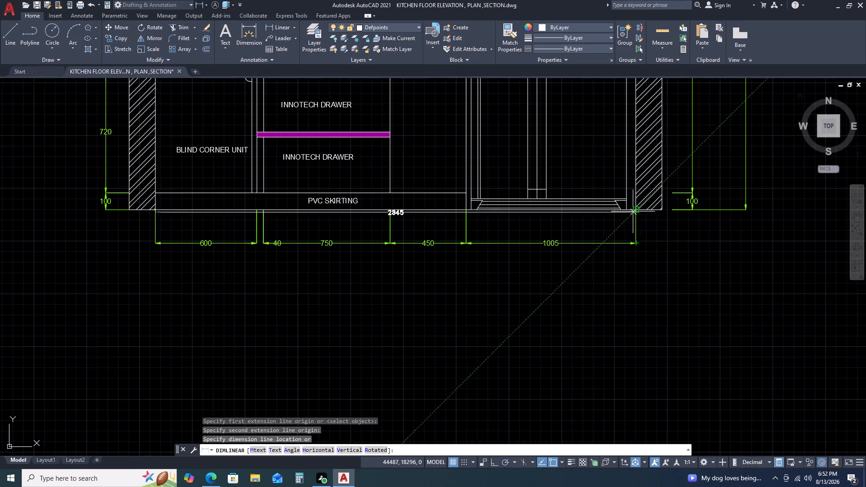
pyautogui.click(631, 262)
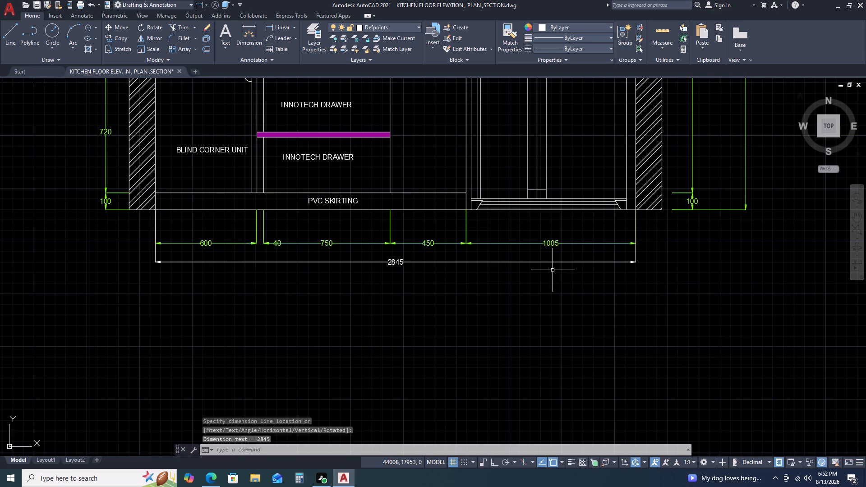
# Match the new overall width dimension's properties to the 1005 dimension above it.
pyautogui.write('MA')
pyautogui.press('space')
pyautogui.click(551, 244)
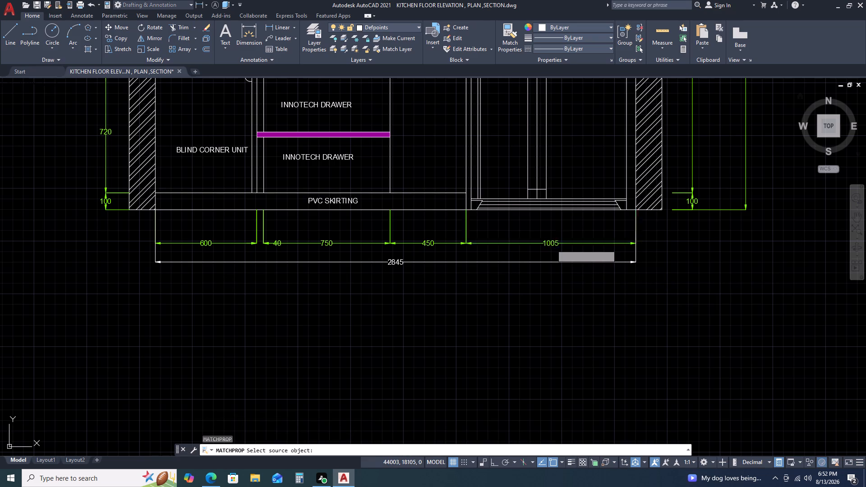
pyautogui.click(398, 259)
pyautogui.press('Escape')
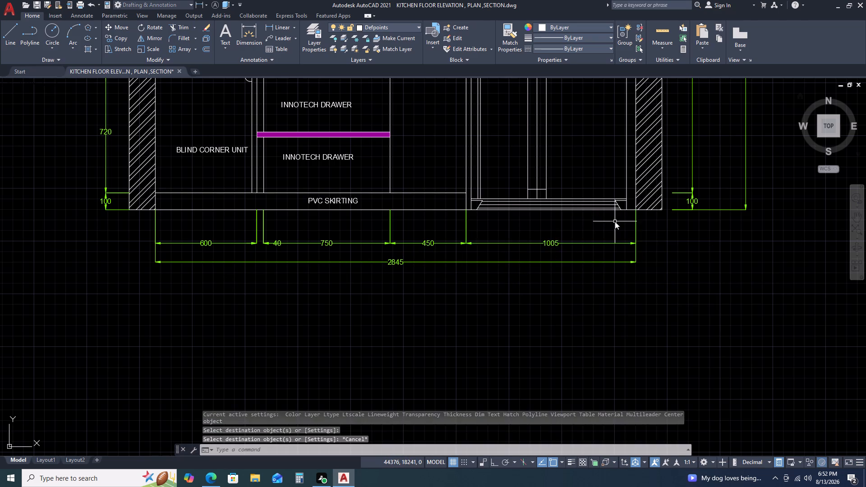
# Copy the red triangle and VS marker from beside the hood in KITCHEN ELEVATION AT-A to above the PROFILE LIGHT label.
pyautogui.scroll(-2, 615, 221)
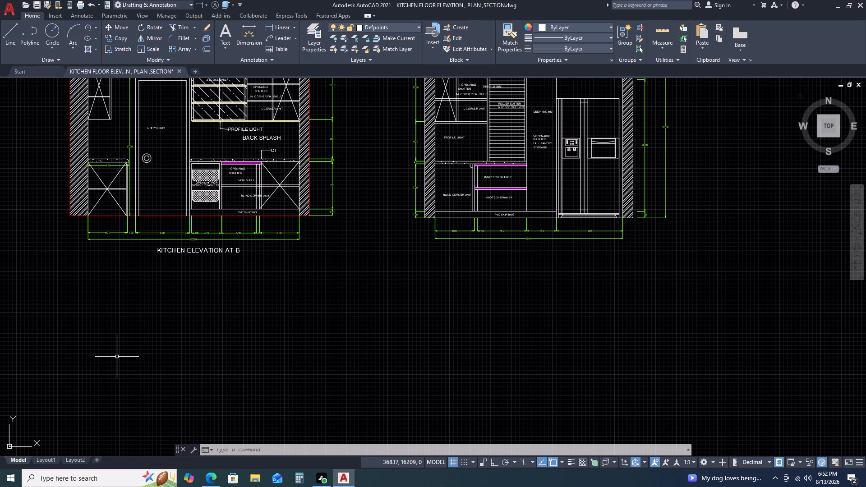
pyautogui.scroll(-3, 347, 384)
pyautogui.scroll(4, 198, 339)
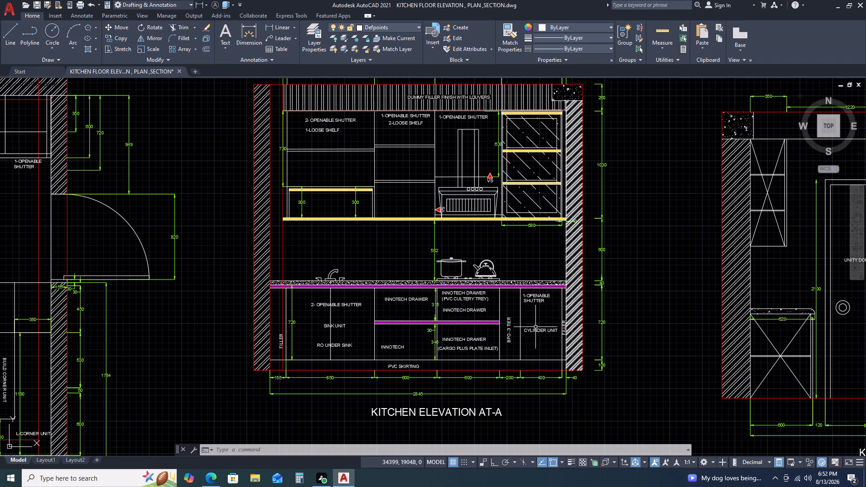
pyautogui.scroll(-2, 525, 261)
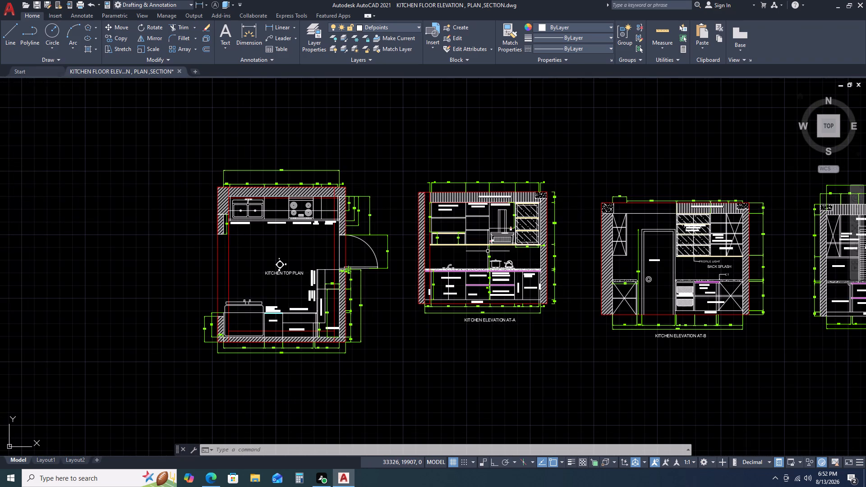
pyautogui.scroll(3, 514, 253)
pyautogui.scroll(3, 417, 216)
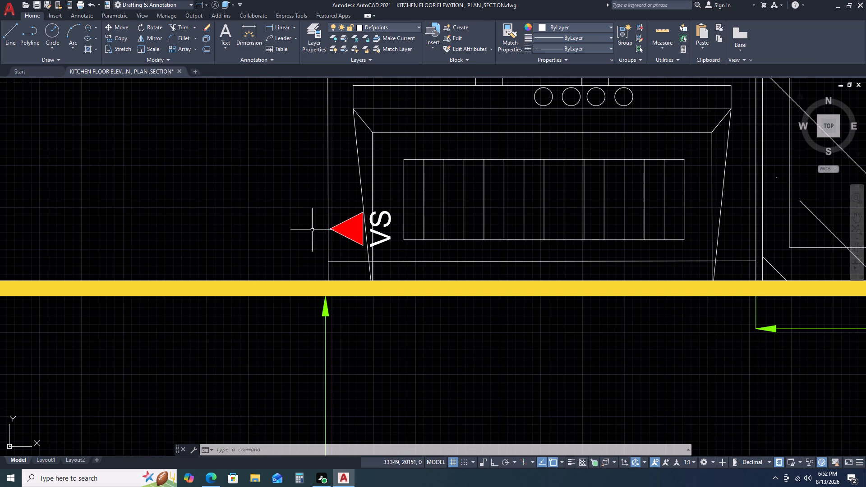
pyautogui.click(307, 194)
pyautogui.click(392, 253)
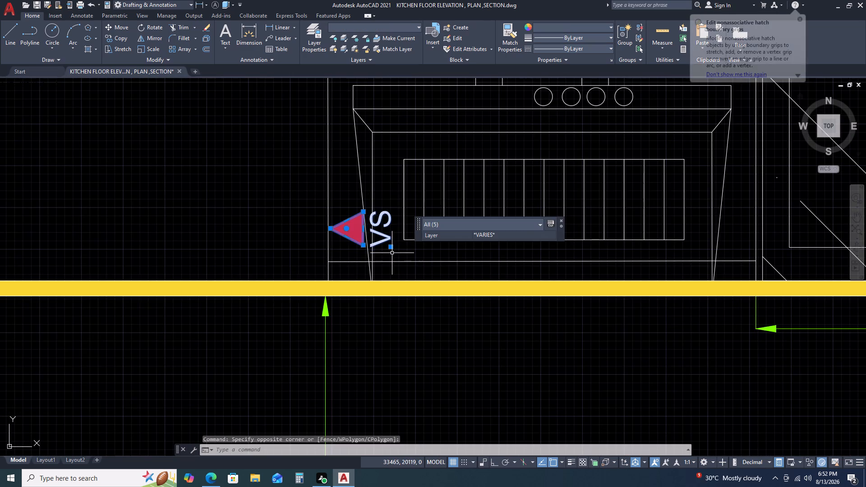
pyautogui.write('CO')
pyautogui.press('space')
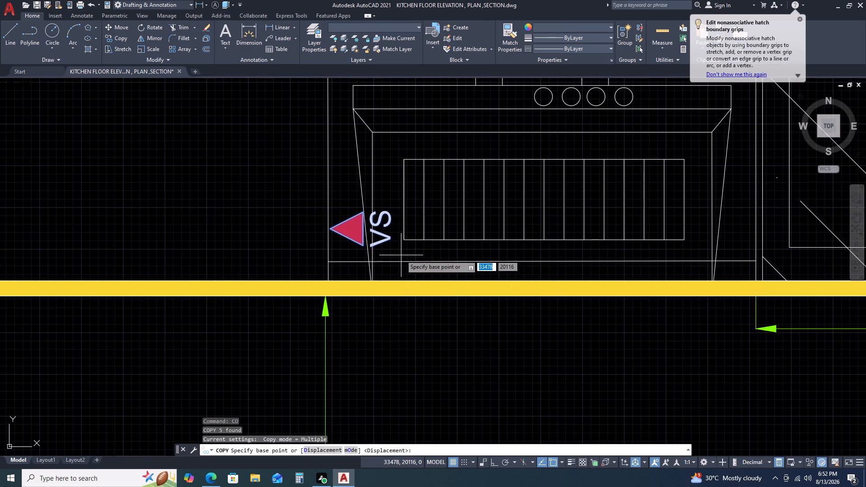
pyautogui.moveTo(414, 257); pyautogui.dragTo(591, 263)
pyautogui.scroll(-1, 690, 260)
pyautogui.moveTo(798, 266); pyautogui.dragTo(153, 278, button='middle')
pyautogui.scroll(-3, 355, 258)
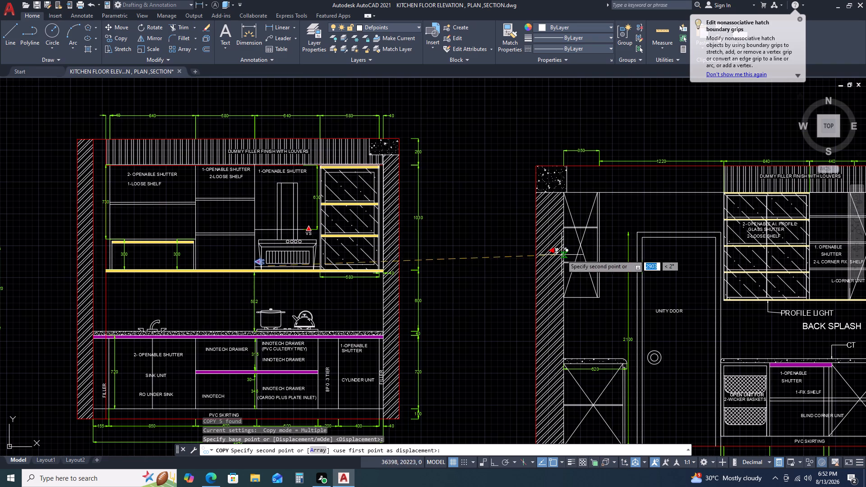
pyautogui.scroll(-3, 649, 244)
pyautogui.moveTo(768, 265); pyautogui.dragTo(316, 284, button='middle')
pyautogui.scroll(3, 387, 279)
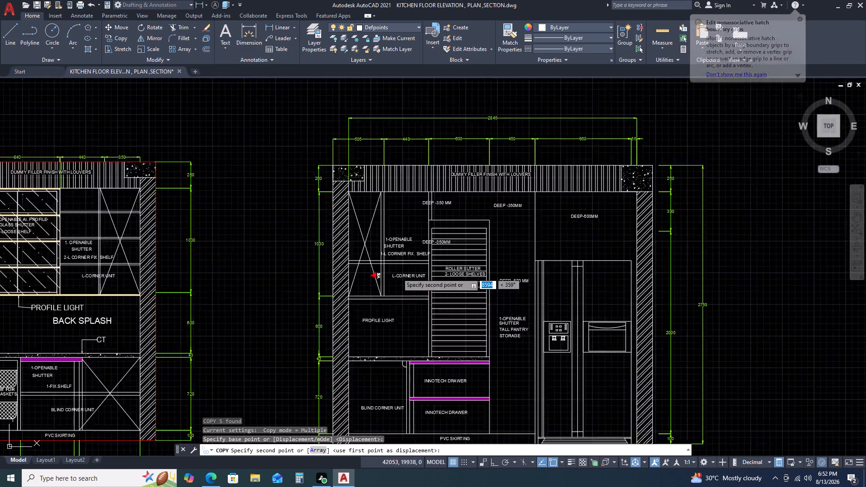
pyautogui.click(421, 330)
pyautogui.press('Escape')
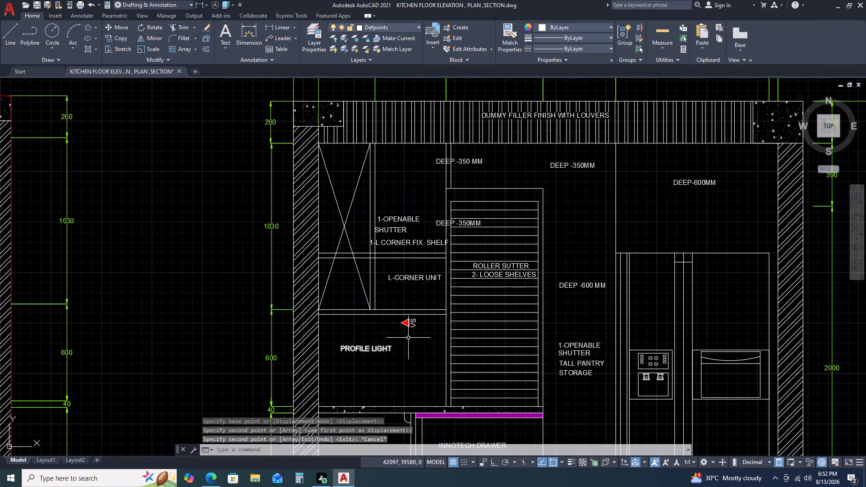
# Rotate the copied VS text a quarter turn clockwise so it reads horizontally.
pyautogui.scroll(3, 435, 336)
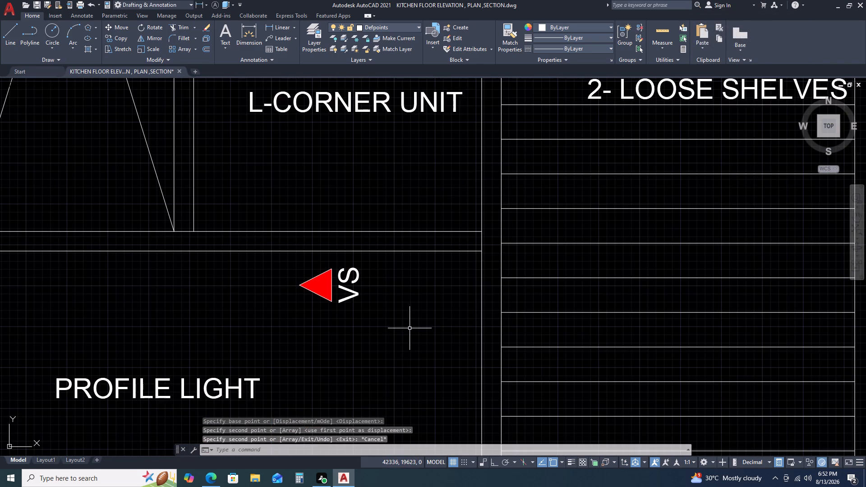
pyautogui.click(358, 267)
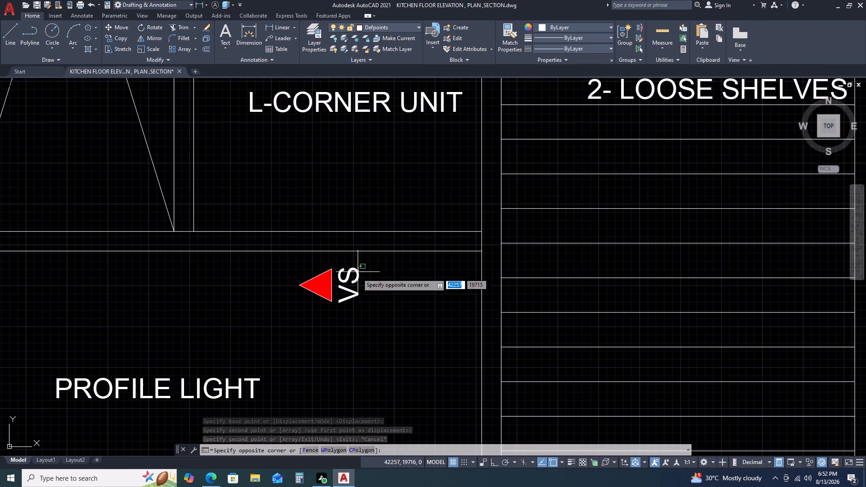
pyautogui.click(348, 303)
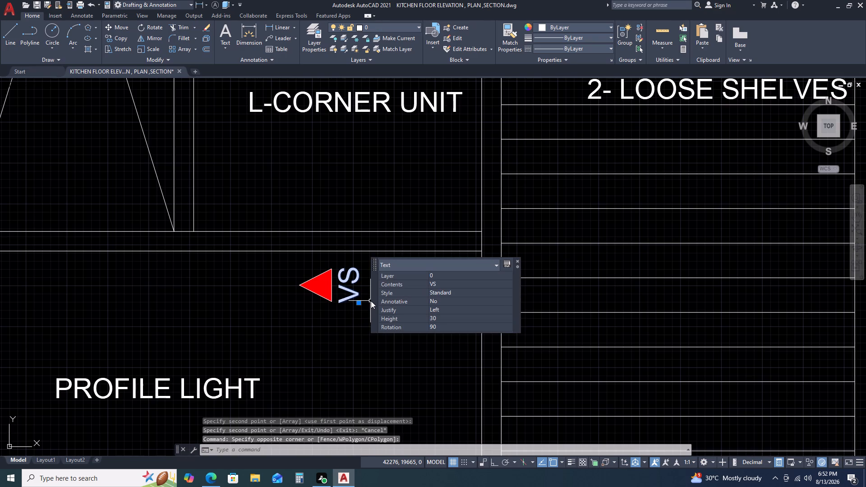
pyautogui.press('r')
pyautogui.write('O')
pyautogui.press('space')
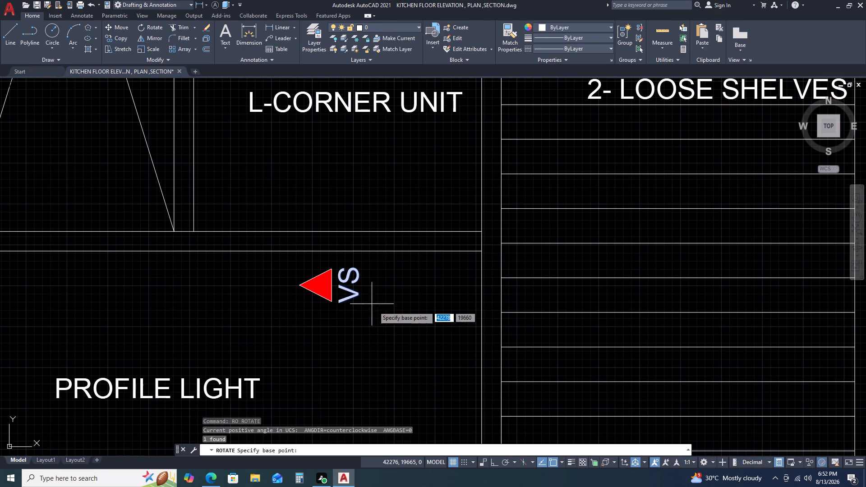
pyautogui.click(387, 311)
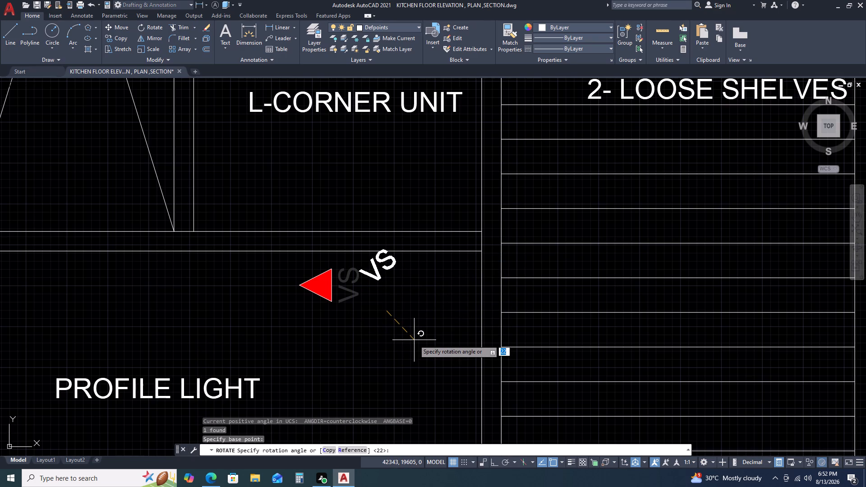
pyautogui.press('F8')
pyautogui.click(414, 340)
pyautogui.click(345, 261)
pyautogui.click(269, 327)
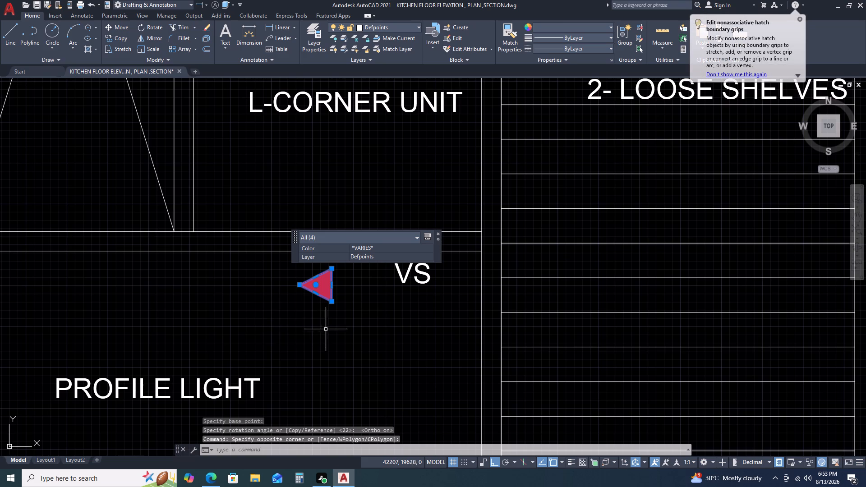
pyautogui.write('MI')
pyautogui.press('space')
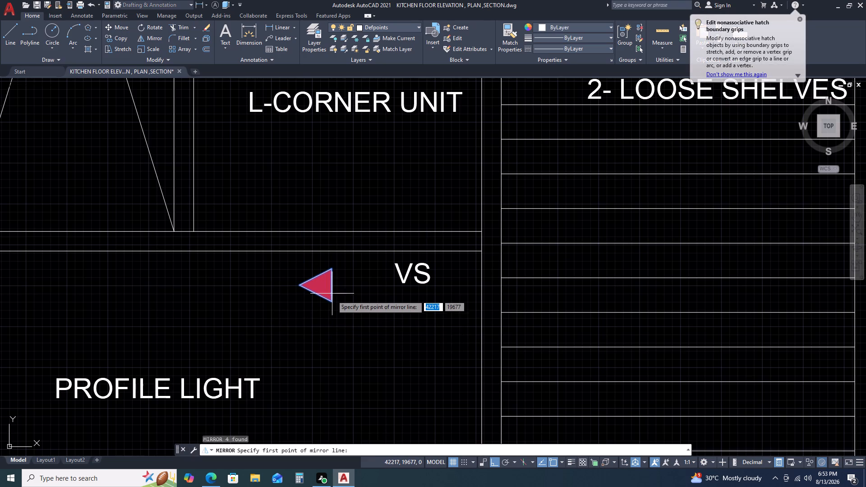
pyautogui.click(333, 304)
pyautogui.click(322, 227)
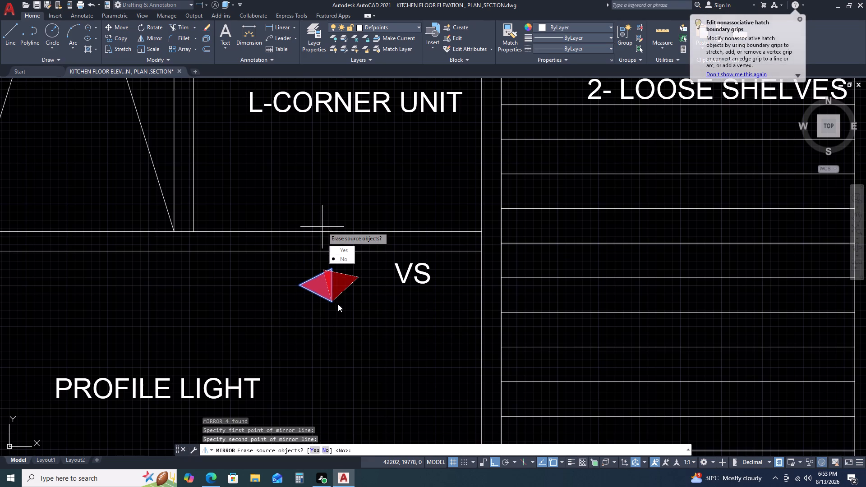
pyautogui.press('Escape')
# Mirror the copied red triangle about its vertical edge and erase the original so it points the opposite way.
pyautogui.moveTo(332, 297); pyautogui.dragTo(322, 291)
pyautogui.click(335, 311)
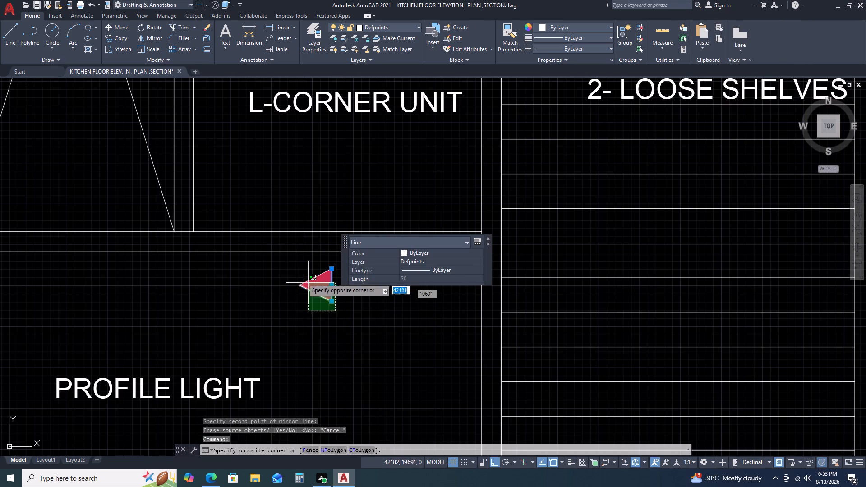
pyautogui.click(291, 273)
pyautogui.write('MI')
pyautogui.press('space')
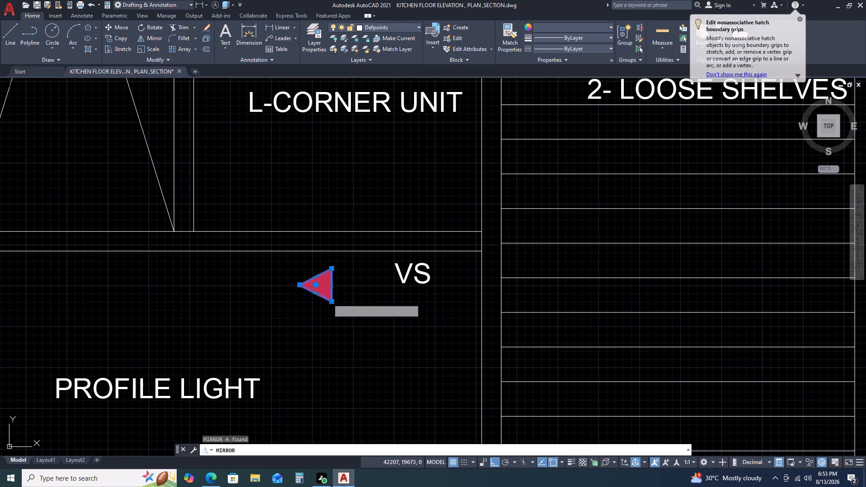
pyautogui.click(333, 303)
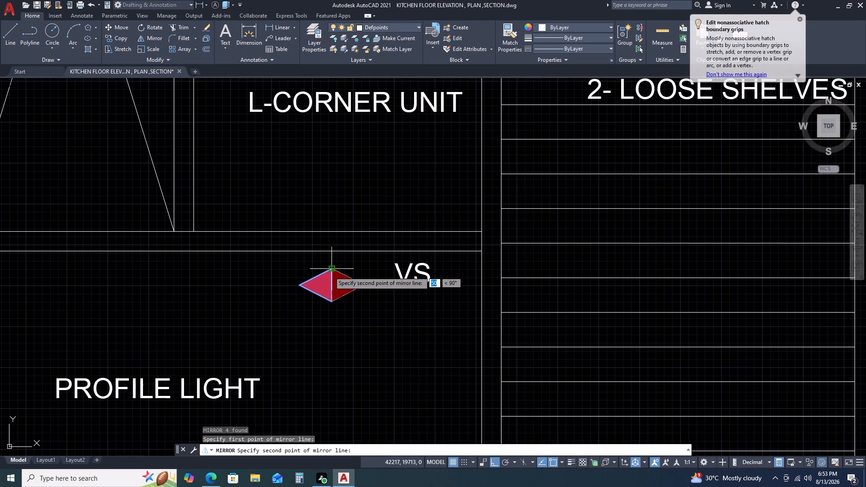
pyautogui.click(329, 271)
pyautogui.moveTo(338, 294); pyautogui.dragTo(329, 271)
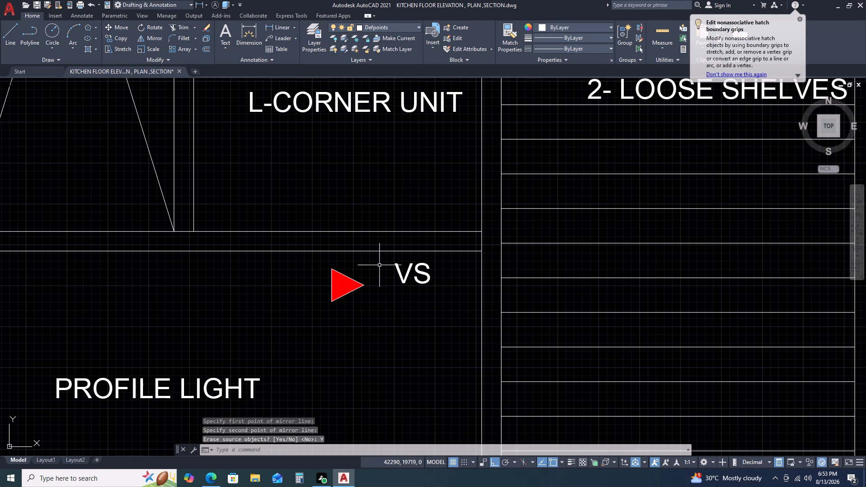
# Move the mirrored red triangle right up against the end of the VS text above the PROFILE LIGHT label.
pyautogui.click(379, 265)
pyautogui.click(295, 324)
pyautogui.write('M')
pyautogui.press('space')
pyautogui.click(335, 321)
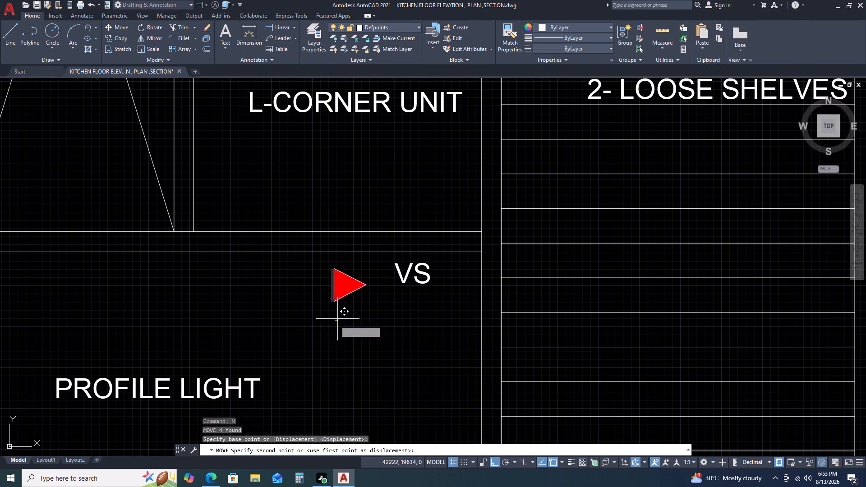
pyautogui.press('F8')
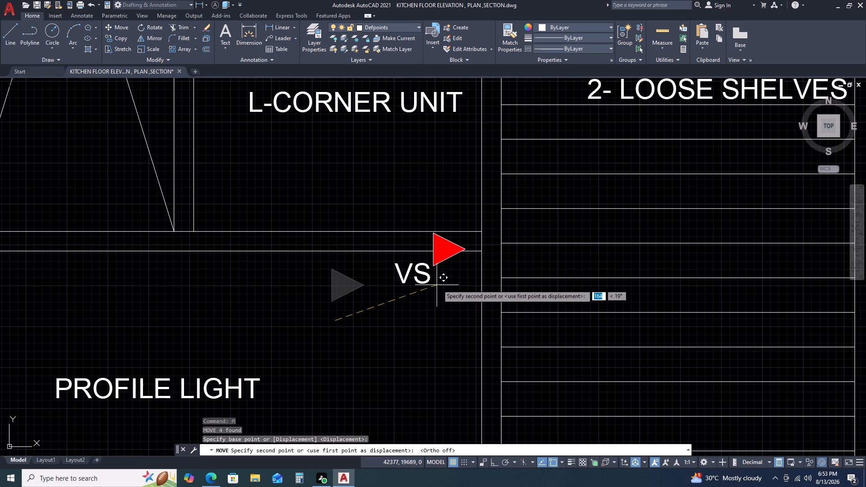
pyautogui.click(438, 310)
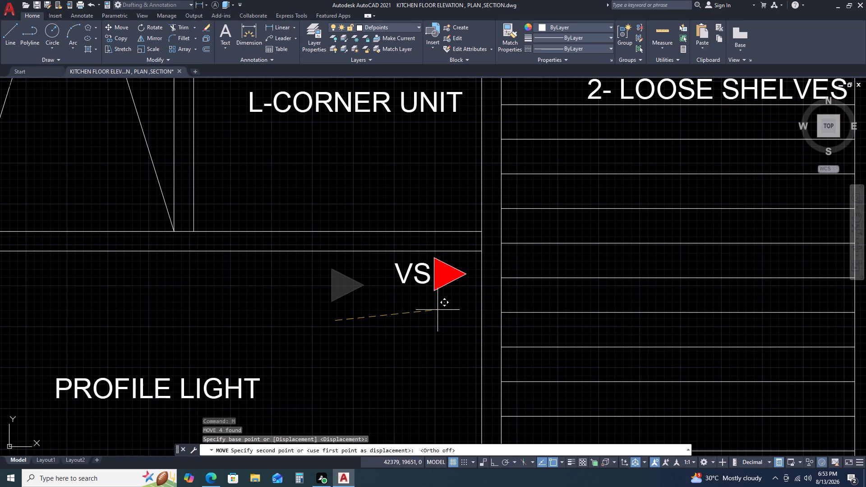
# Move the VS text and triangle together above the ROLLER SUTTER label, with the triangle's tip at the unit's edge facing the tall pantry.
pyautogui.scroll(2, 375, 289)
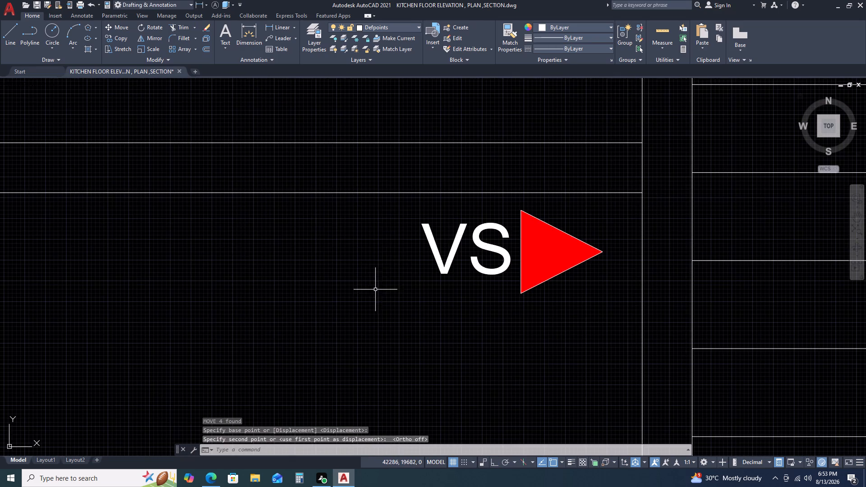
pyautogui.click(402, 197)
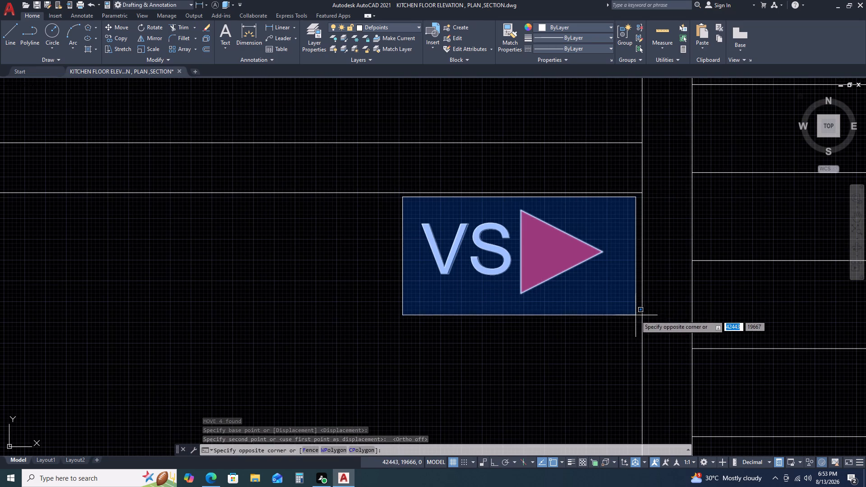
pyautogui.click(627, 312)
pyautogui.press('m')
pyautogui.press('space')
pyautogui.click(502, 303)
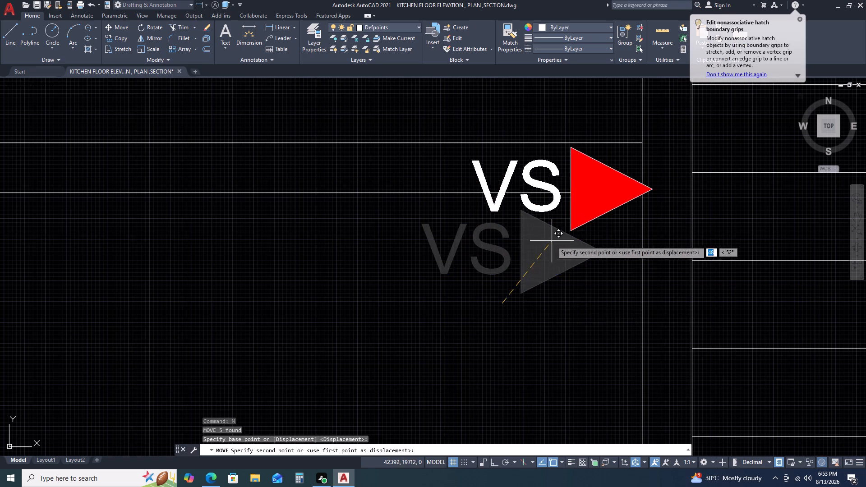
pyautogui.scroll(-3, 552, 241)
pyautogui.scroll(-2, 620, 188)
pyautogui.moveTo(628, 215); pyautogui.dragTo(367, 302, button='middle')
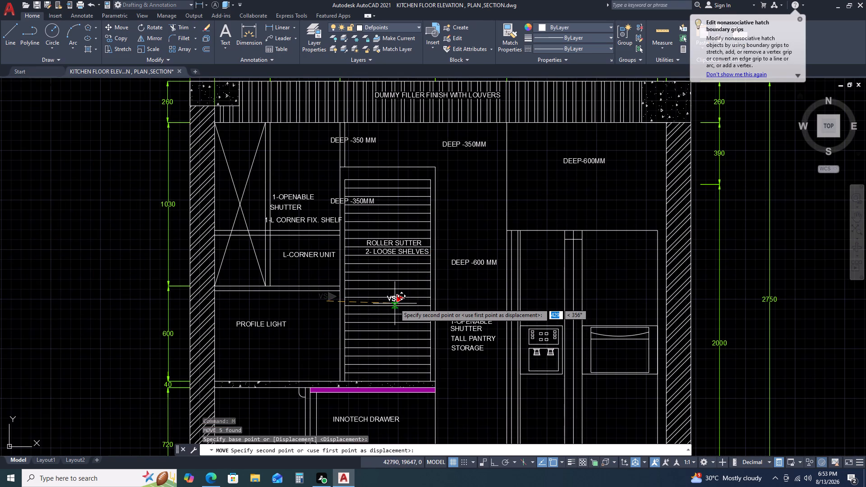
pyautogui.scroll(2, 397, 221)
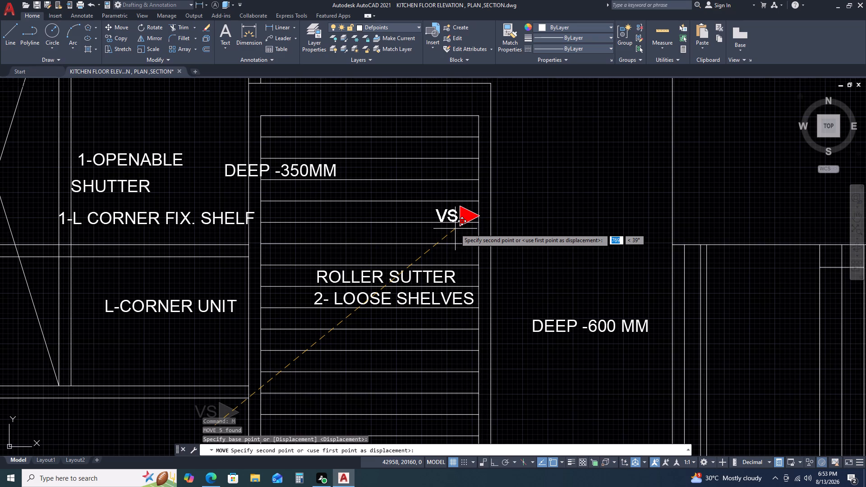
pyautogui.click(466, 229)
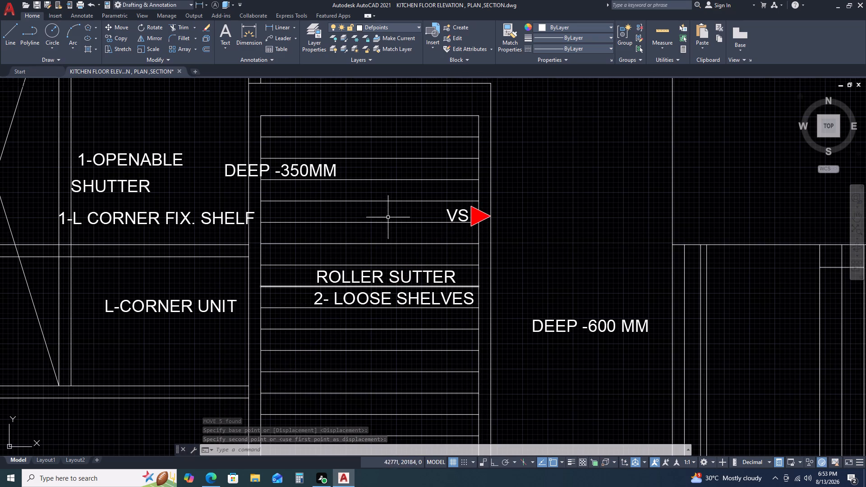
# Mirror the VS marker about a vertical line through the middle of the tall pantry unit, keeping the original.
pyautogui.click(434, 185)
pyautogui.click(493, 243)
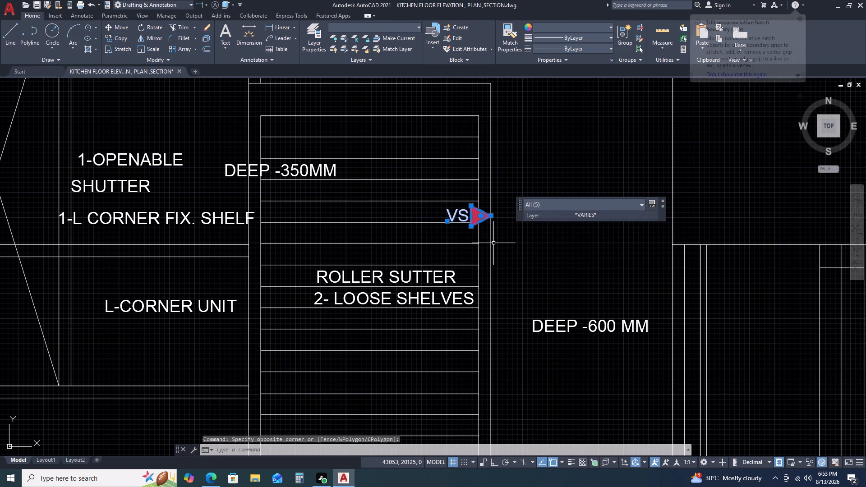
pyautogui.write('MI')
pyautogui.press('space')
pyautogui.scroll(-2, 493, 244)
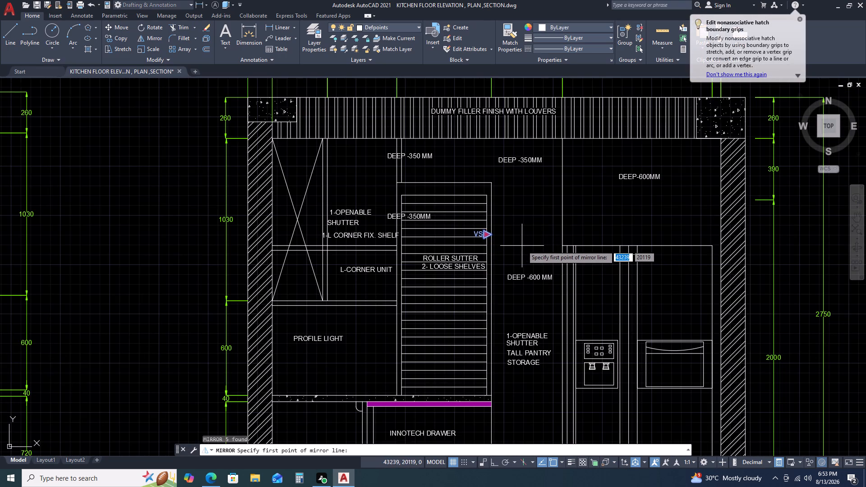
pyautogui.click(523, 246)
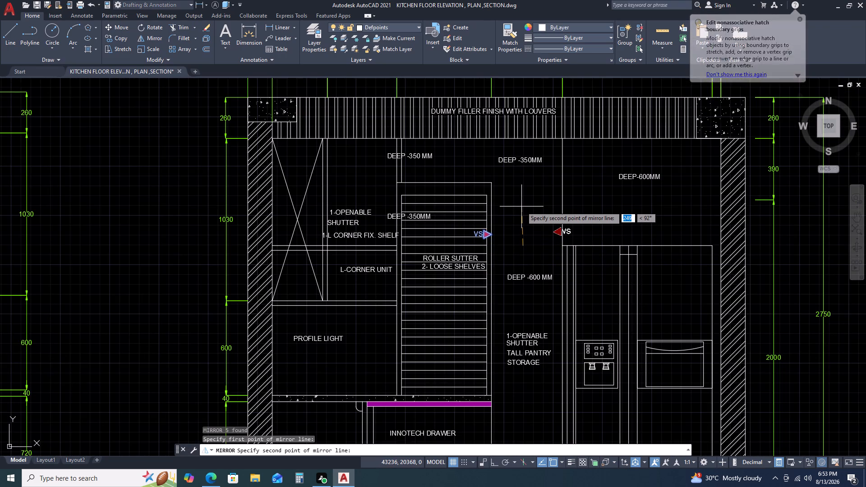
pyautogui.press('F8')
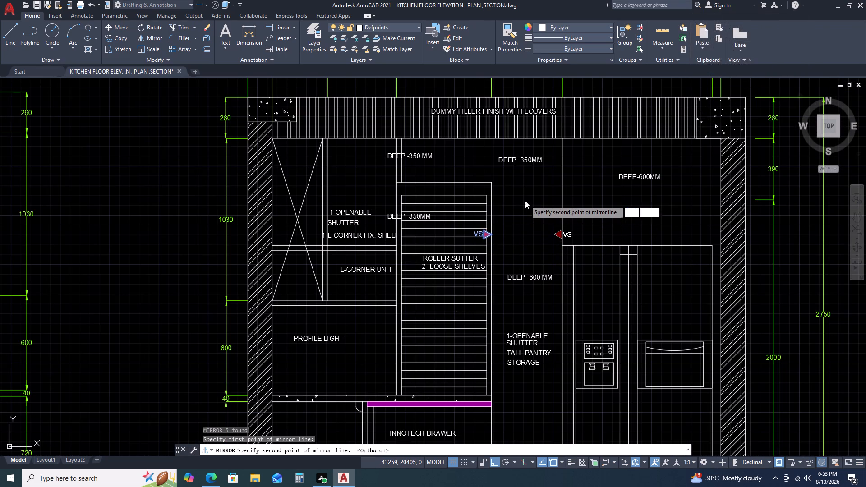
pyautogui.click(525, 201)
pyautogui.click(539, 234)
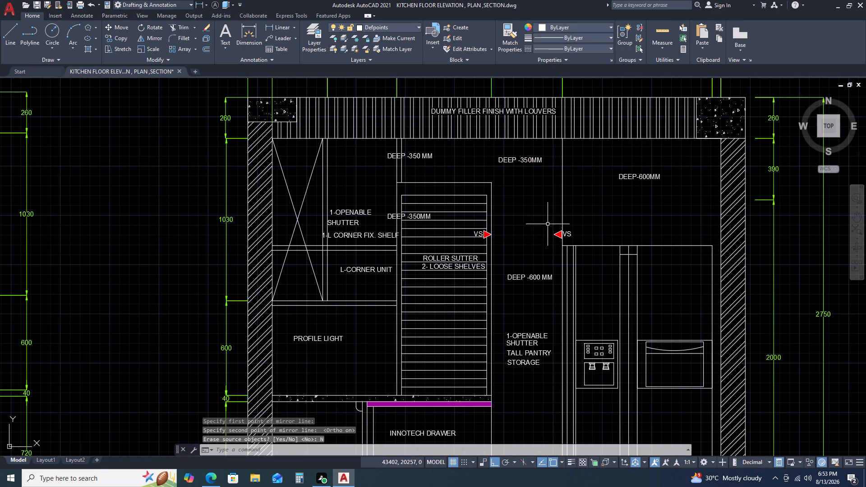
# Move the mirrored VS marker horizontally so its triangle points at the tall pantry's far edge from outside the unit.
pyautogui.click(548, 224)
pyautogui.click(573, 241)
pyautogui.press('m')
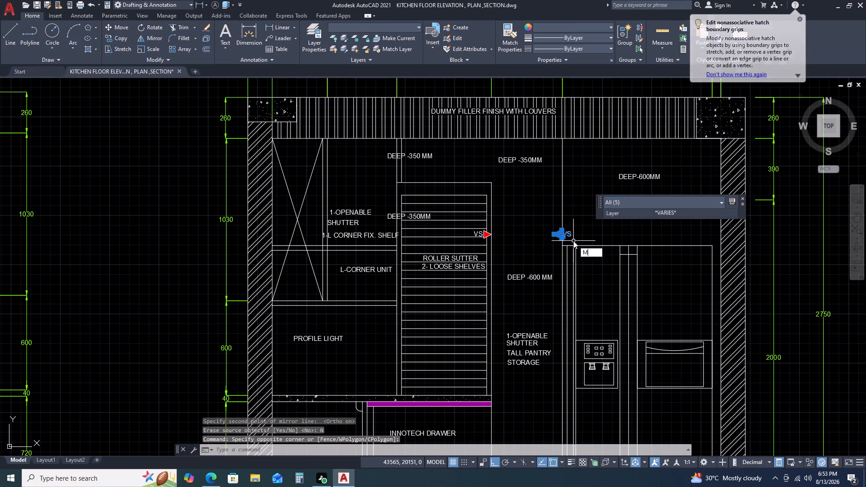
pyautogui.press('space')
pyautogui.scroll(3, 562, 241)
pyautogui.click(523, 215)
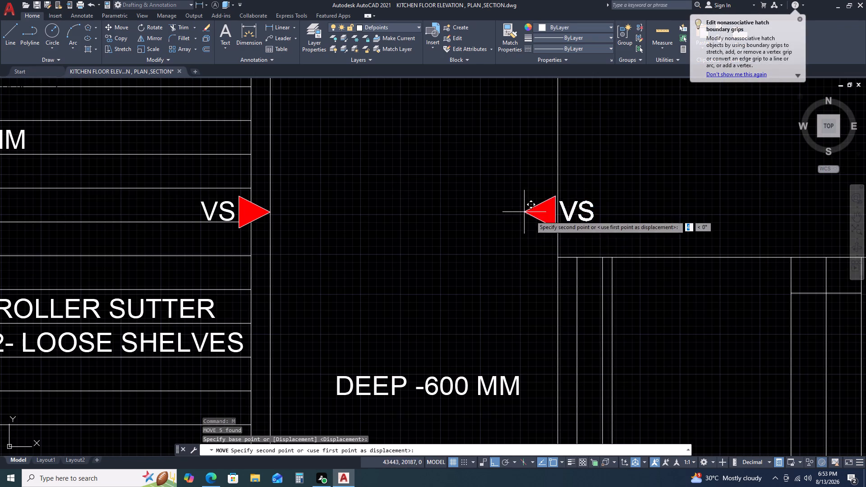
pyautogui.click(554, 216)
pyautogui.press('Escape')
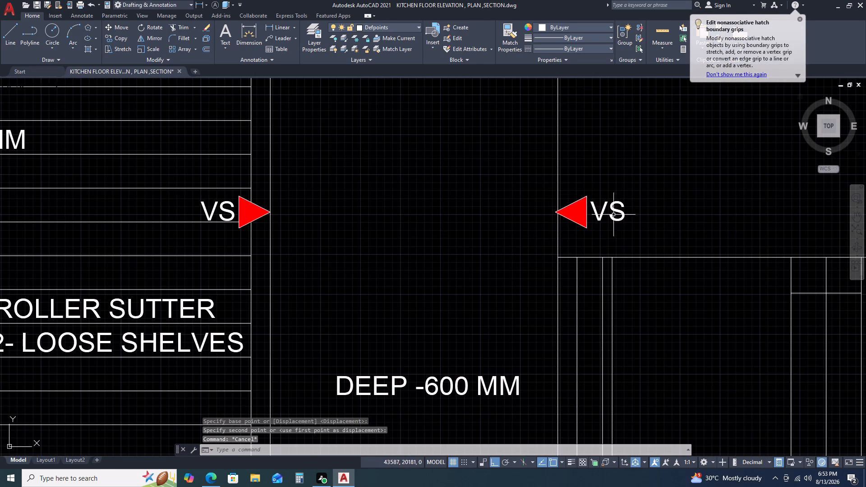
# Nudge the mirrored VS marker so its triangle tip sits exactly on the tall pantry's edge line.
pyautogui.moveTo(528, 178); pyautogui.dragTo(533, 181)
pyautogui.click(679, 243)
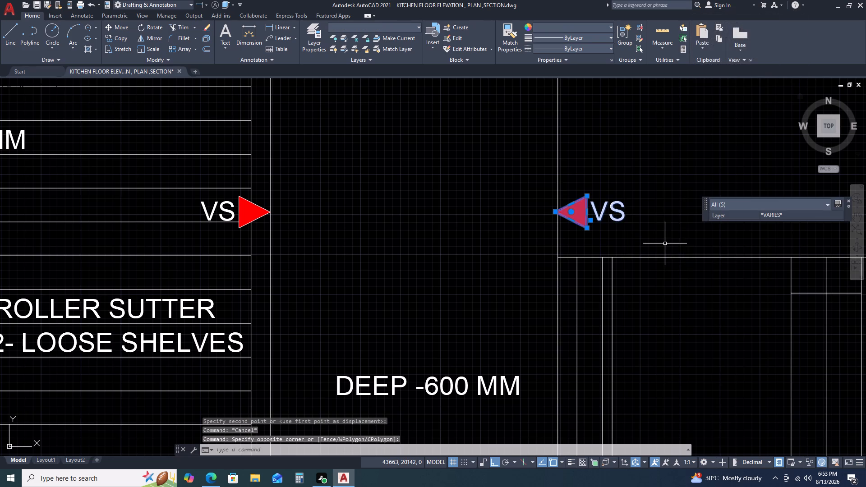
pyautogui.write('M')
pyautogui.press('space')
pyautogui.scroll(2, 538, 217)
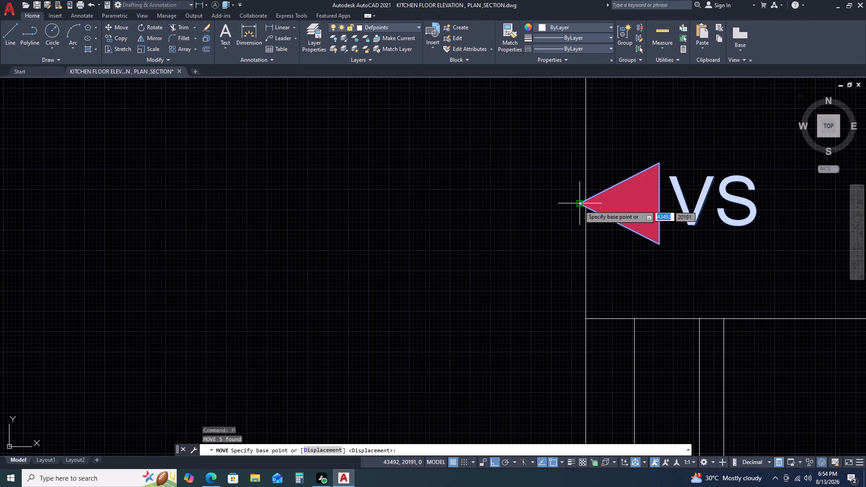
pyautogui.click(579, 205)
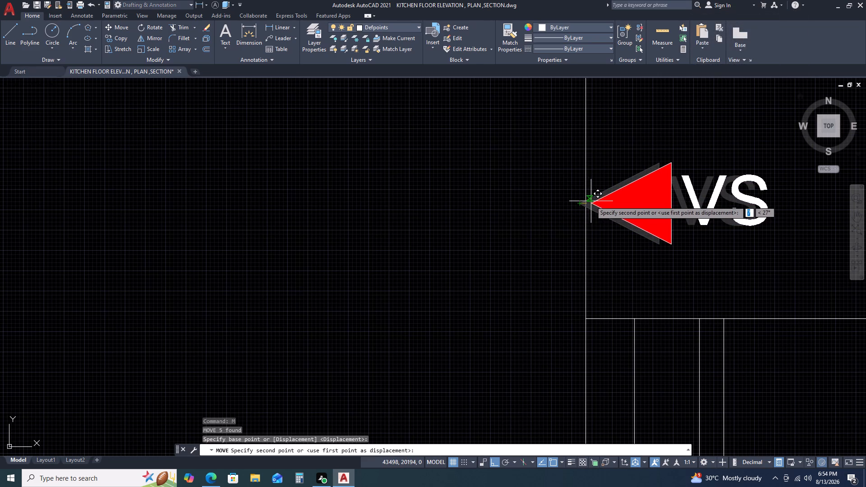
pyautogui.click(588, 203)
pyautogui.press('Escape')
# Copy the mirrored VS marker to the open area below the DEEP-600MM label.
pyautogui.scroll(-4, 332, 257)
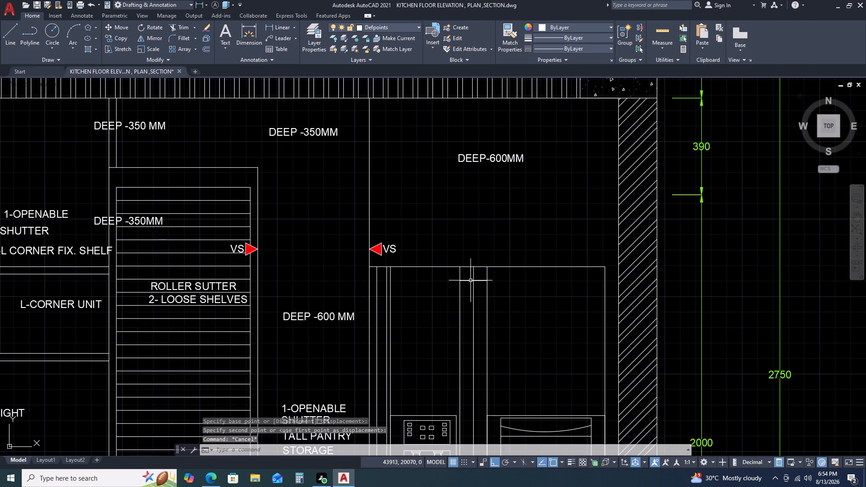
pyautogui.scroll(-3, 419, 293)
pyautogui.scroll(3, 396, 279)
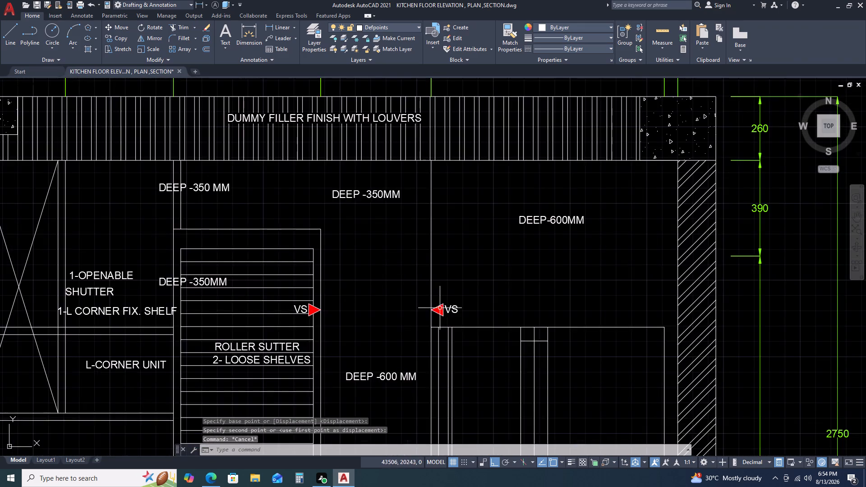
pyautogui.scroll(3, 440, 311)
pyautogui.click(363, 254)
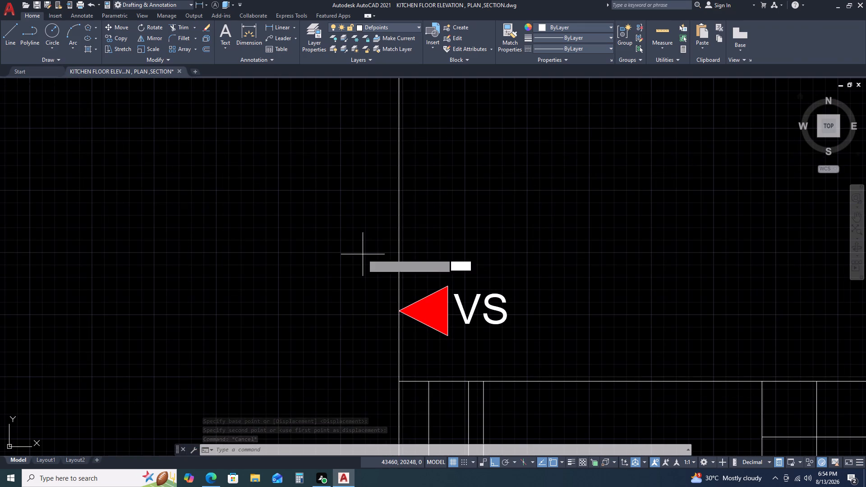
pyautogui.click(540, 361)
pyautogui.press('c')
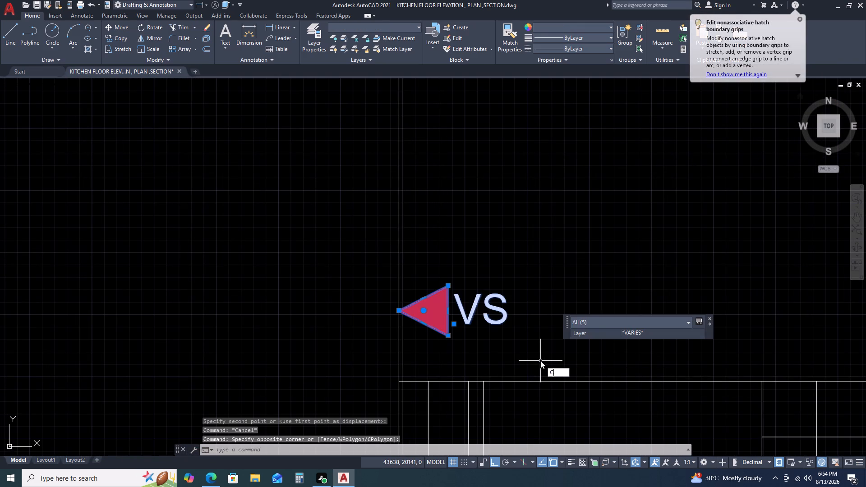
pyautogui.write('O')
pyautogui.press('space')
pyautogui.click(534, 332)
pyautogui.scroll(-4, 630, 267)
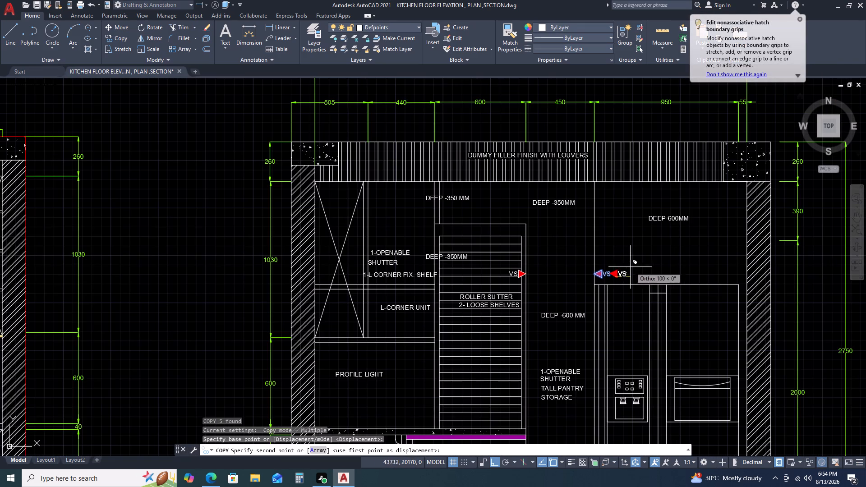
pyautogui.press('F8')
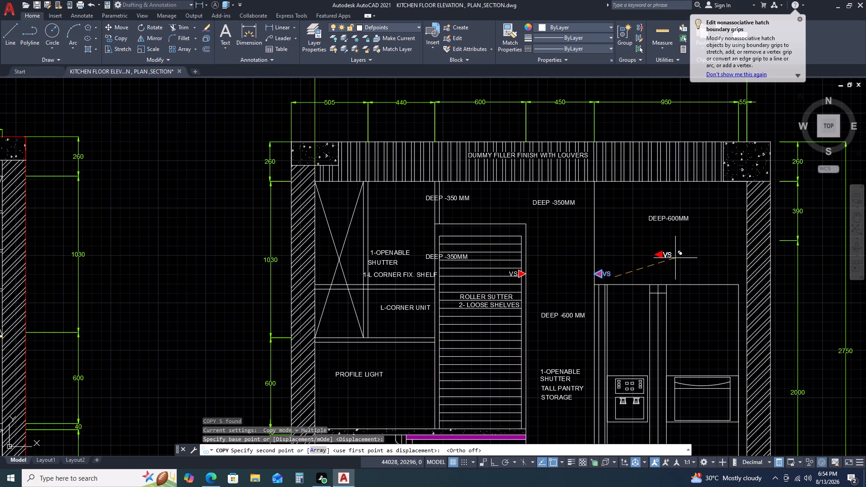
pyautogui.click(675, 258)
pyautogui.press('Escape')
# Rotate the copied VS marker a quarter turn clockwise so its triangle points upward.
pyautogui.moveTo(641, 239); pyautogui.dragTo(646, 249)
pyautogui.click(682, 271)
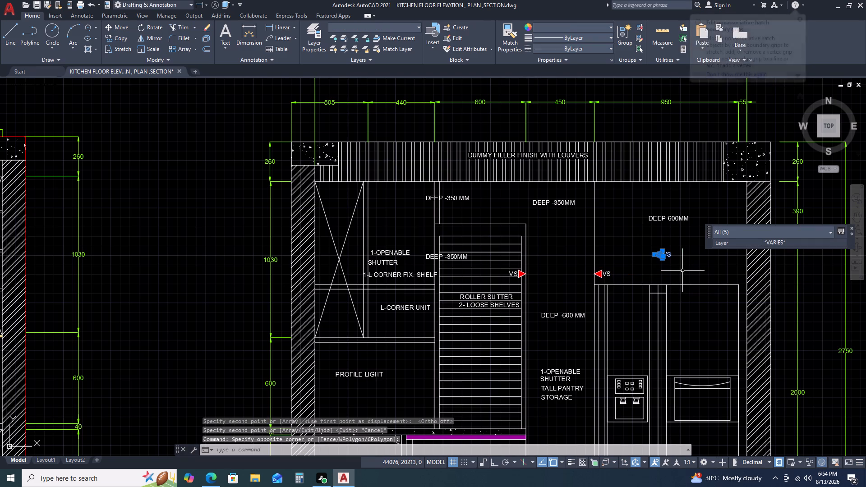
pyautogui.press('r')
pyautogui.press('o')
pyautogui.press('space')
pyautogui.click(681, 265)
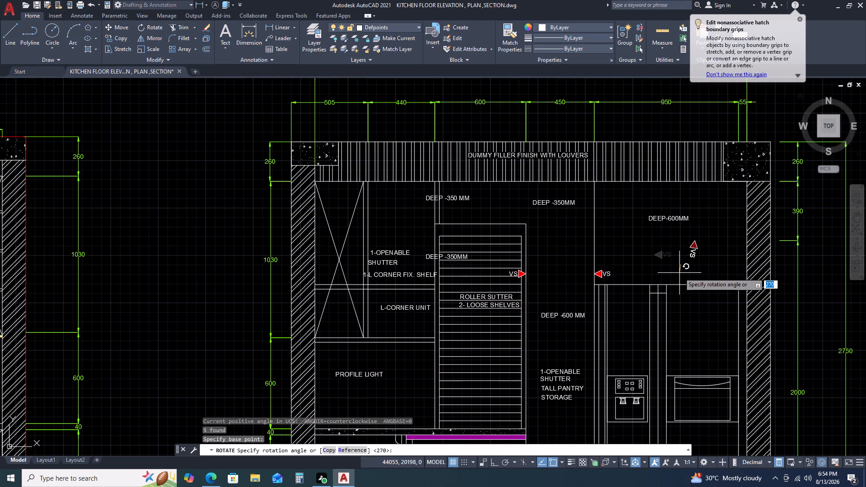
pyautogui.press('F8')
pyautogui.click(688, 278)
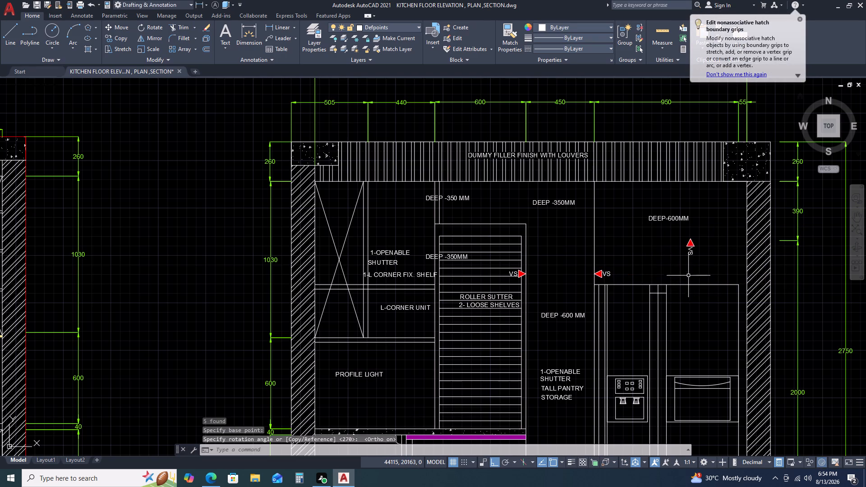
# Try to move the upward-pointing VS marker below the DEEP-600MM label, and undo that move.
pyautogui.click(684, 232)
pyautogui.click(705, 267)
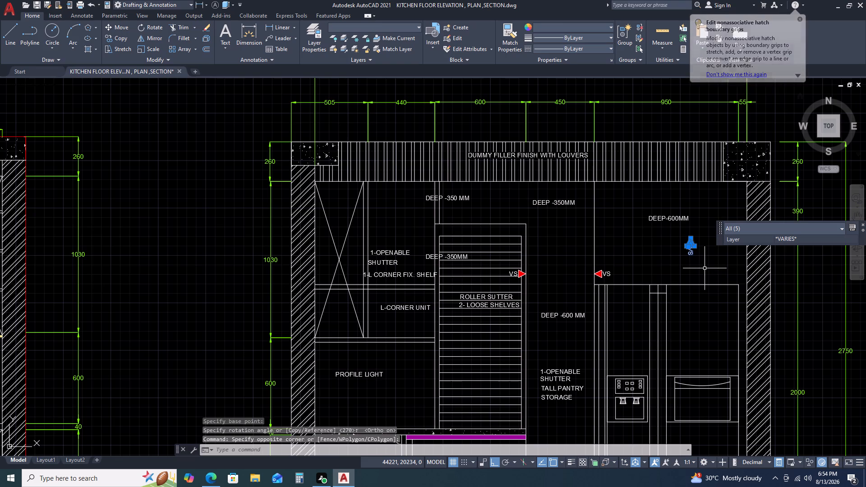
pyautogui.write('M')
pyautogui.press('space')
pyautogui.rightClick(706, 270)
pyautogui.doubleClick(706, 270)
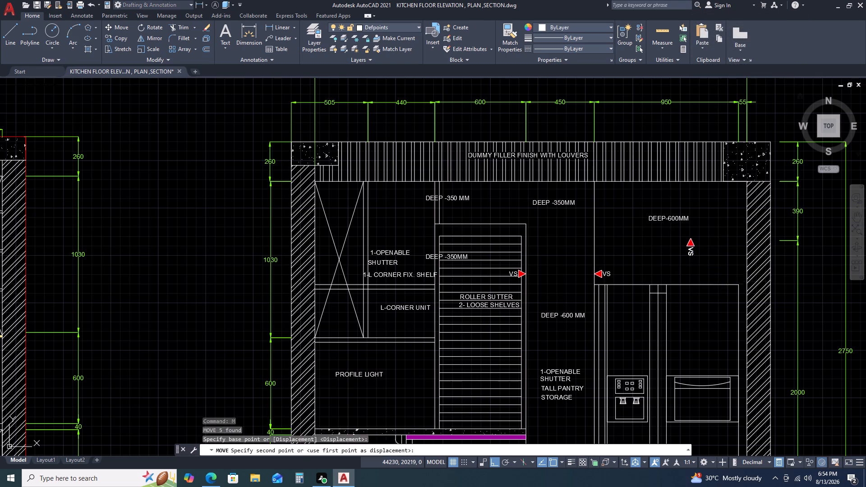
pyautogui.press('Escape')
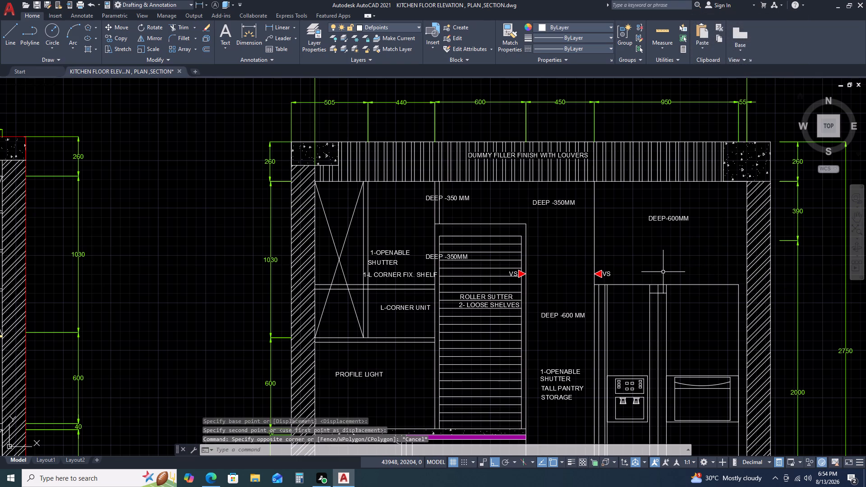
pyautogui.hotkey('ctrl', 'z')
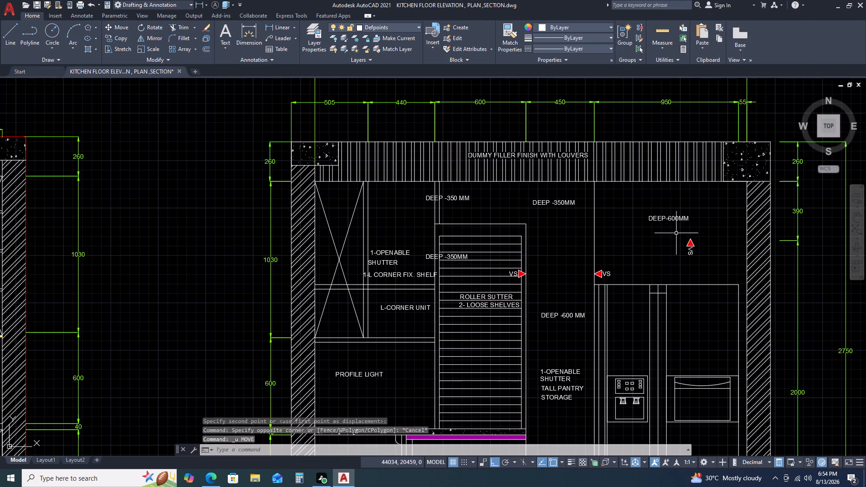
# Move the upward-pointing VS marker so it is centred below the DEEP-600MM label.
pyautogui.click(676, 233)
pyautogui.doubleClick(702, 267)
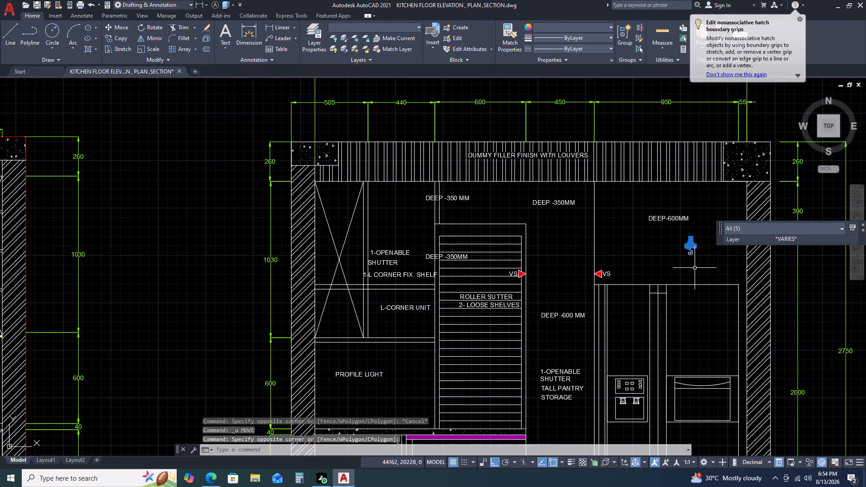
pyautogui.press('m')
pyautogui.press('space')
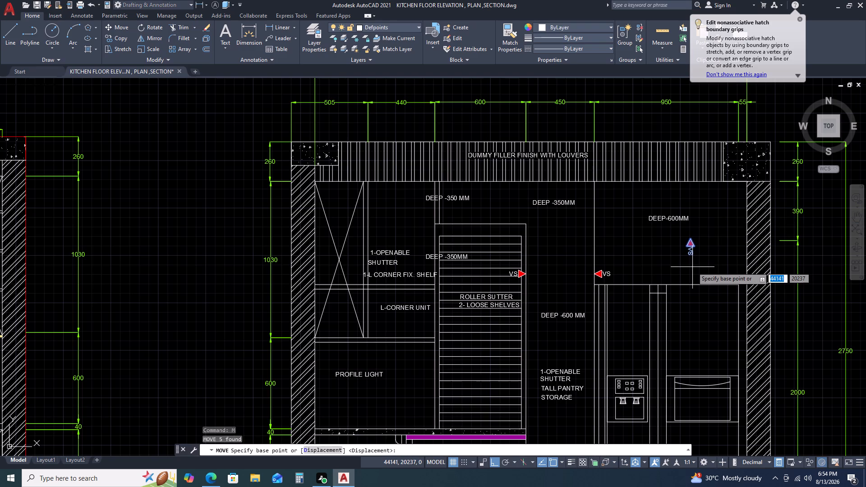
pyautogui.click(688, 260)
pyautogui.click(668, 265)
pyautogui.press('Escape')
# Set the rotation of the upward-pointing marker's VS text to 0.
pyautogui.scroll(3, 668, 250)
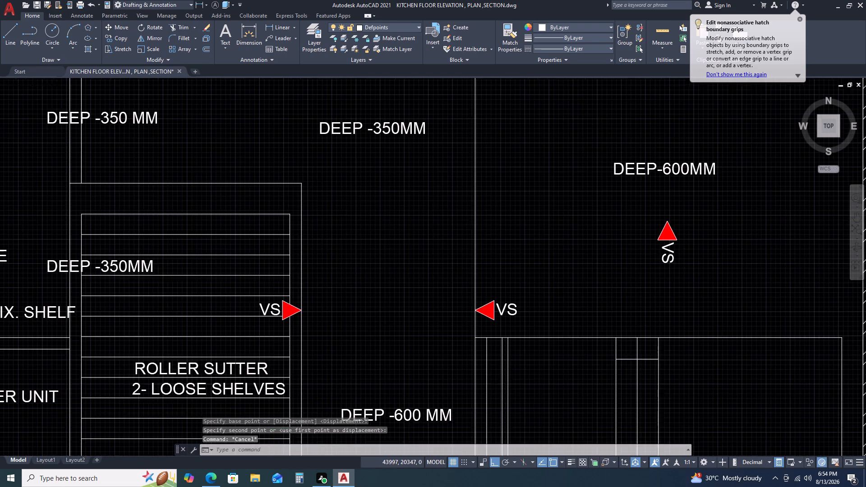
pyautogui.tripleClick(668, 250)
pyautogui.click(668, 254)
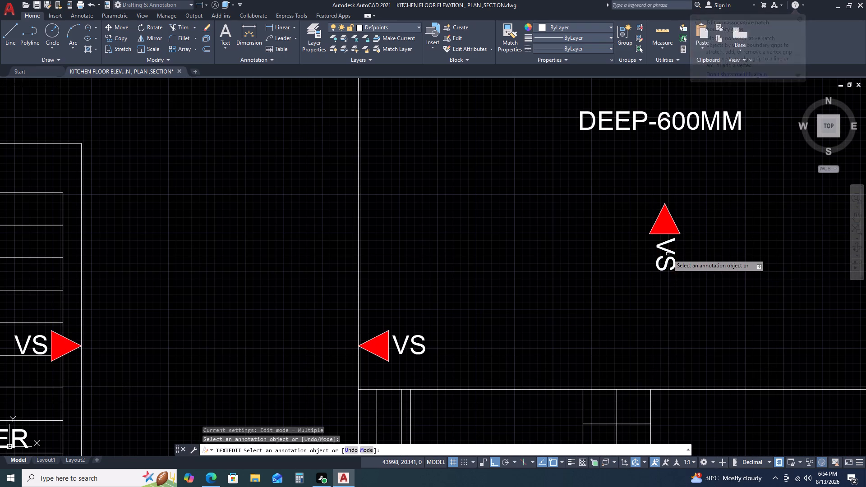
pyautogui.press('Escape')
pyautogui.click(666, 251)
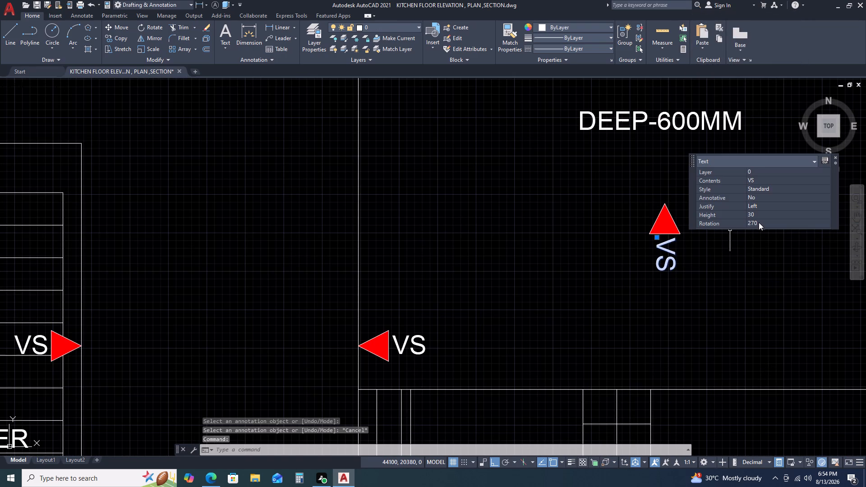
pyautogui.click(760, 222)
pyautogui.press('0')
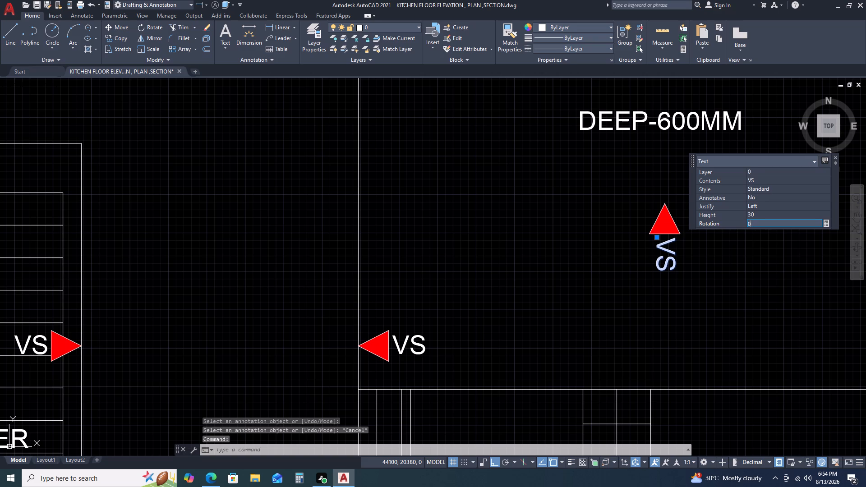
pyautogui.press('Return')
pyautogui.press('Escape')
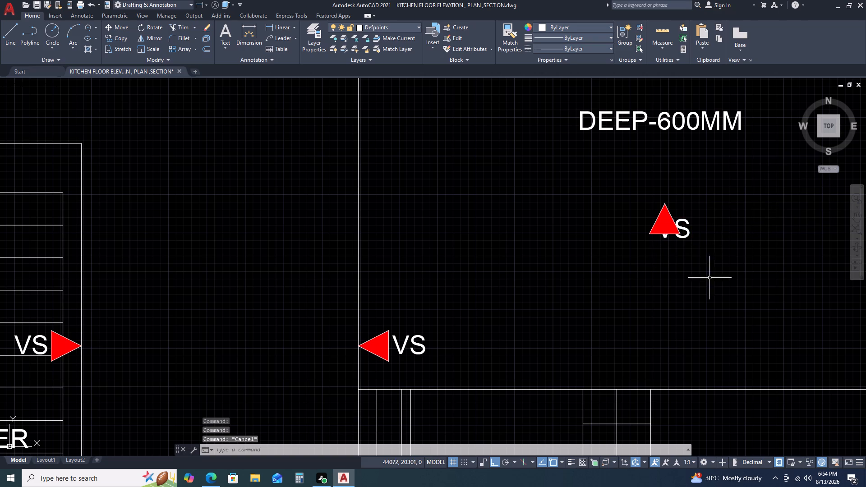
# Move the VS text directly beneath its upward-pointing triangle, centred on it, with Ortho off.
pyautogui.click(696, 244)
pyautogui.click(687, 216)
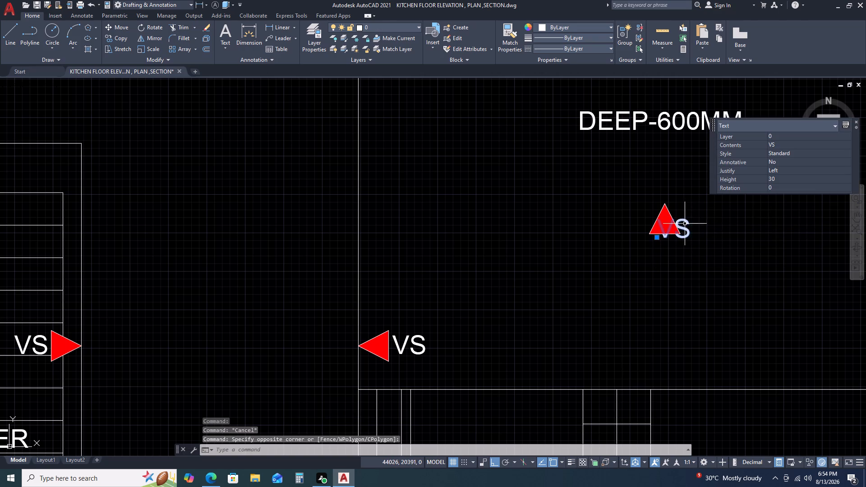
pyautogui.write('M')
pyautogui.press('space')
pyautogui.click(685, 235)
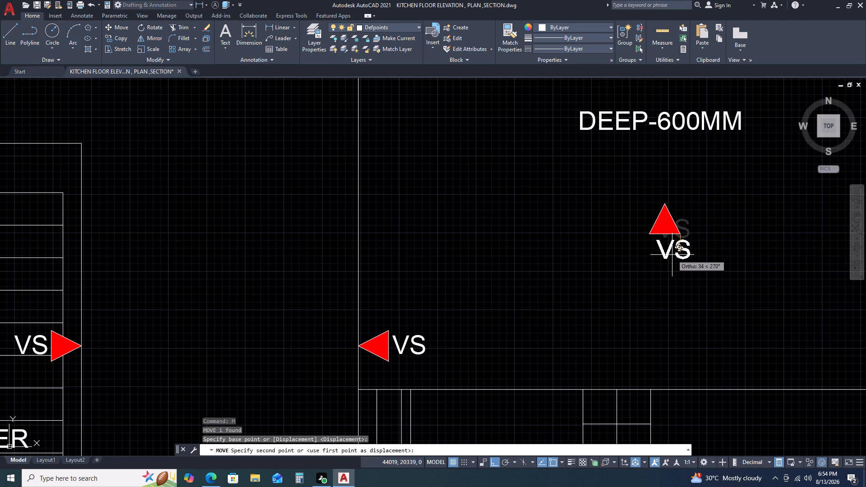
pyautogui.press('F8')
pyautogui.click(671, 255)
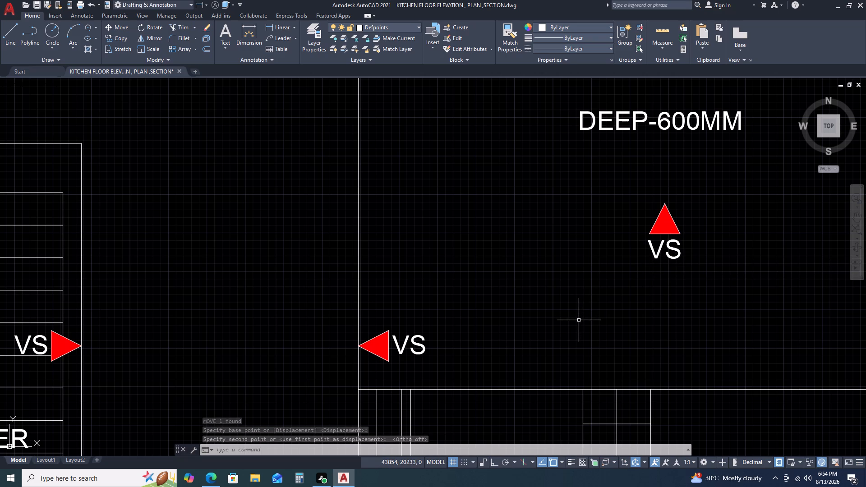
# Delete the short inner vertical line above the roller shutter unit, by the DEEP -350 MM label.
pyautogui.scroll(-3, 473, 345)
pyautogui.scroll(-1, 528, 357)
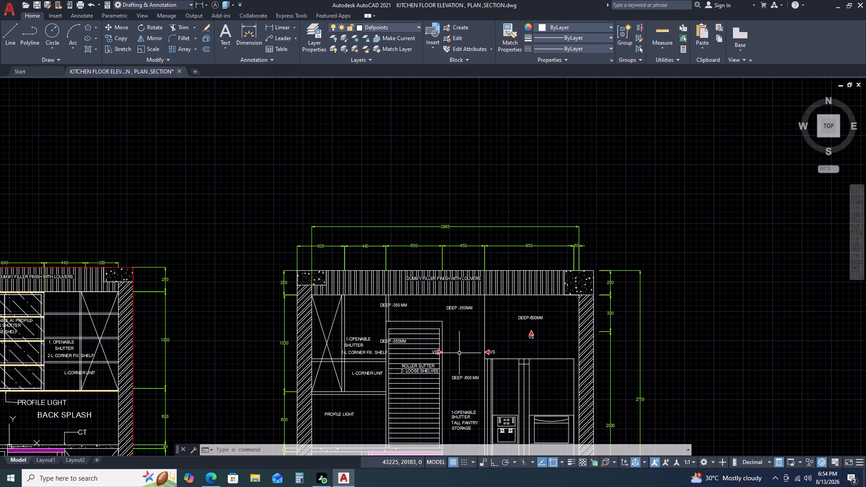
pyautogui.scroll(3, 425, 324)
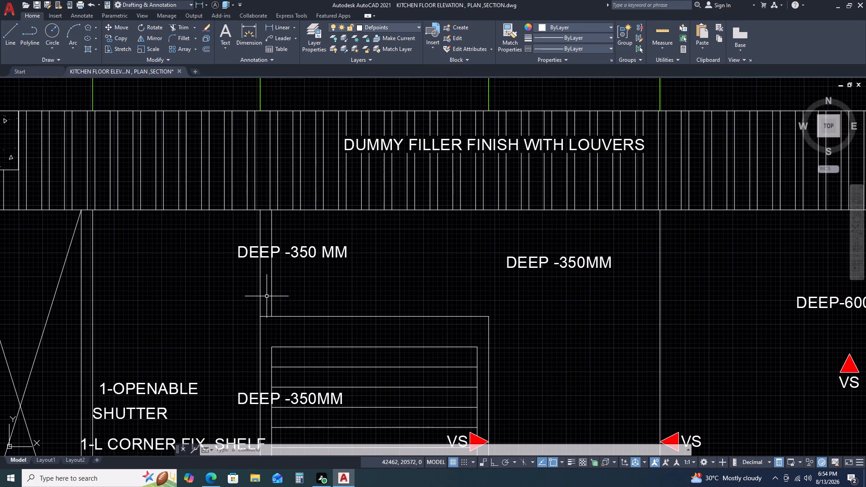
pyautogui.click(269, 291)
pyautogui.click(272, 270)
pyautogui.click(276, 270)
pyautogui.click(267, 279)
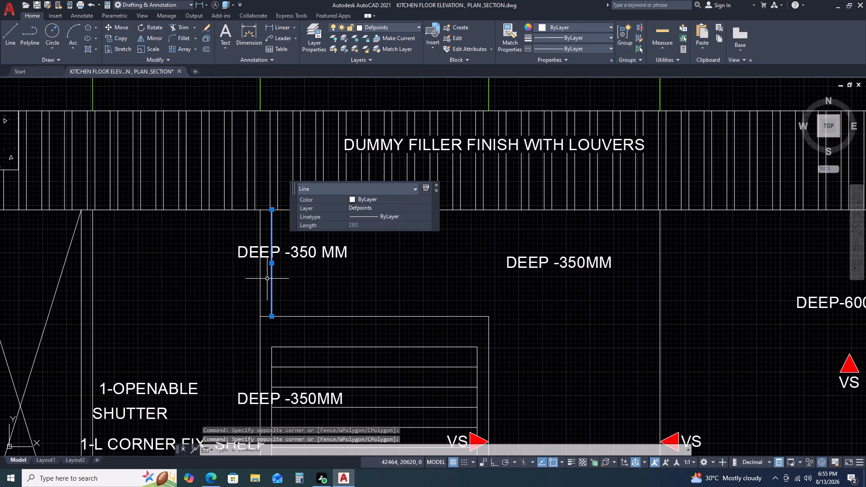
pyautogui.press('Delete')
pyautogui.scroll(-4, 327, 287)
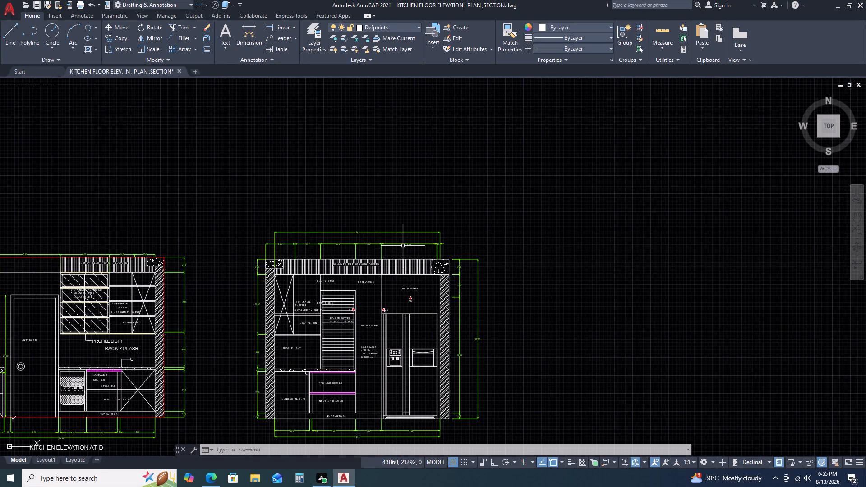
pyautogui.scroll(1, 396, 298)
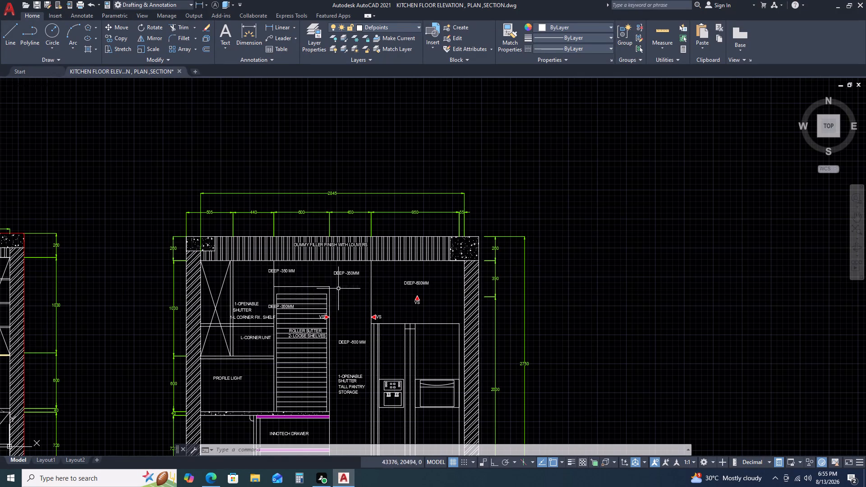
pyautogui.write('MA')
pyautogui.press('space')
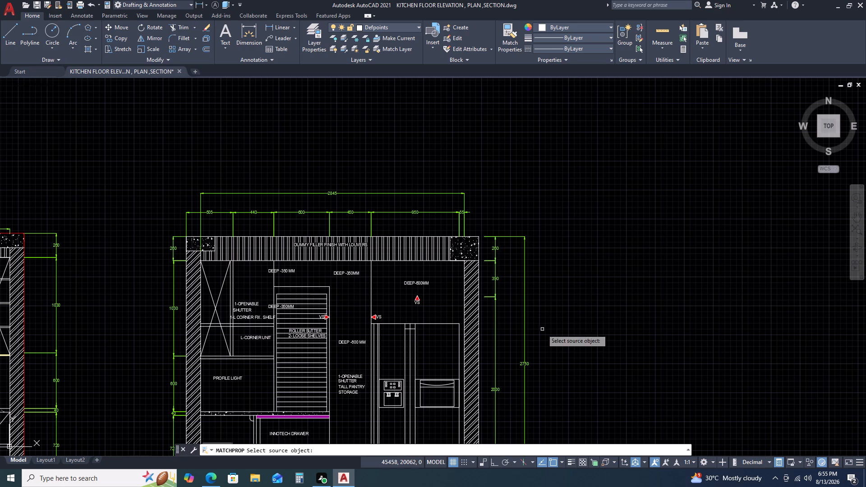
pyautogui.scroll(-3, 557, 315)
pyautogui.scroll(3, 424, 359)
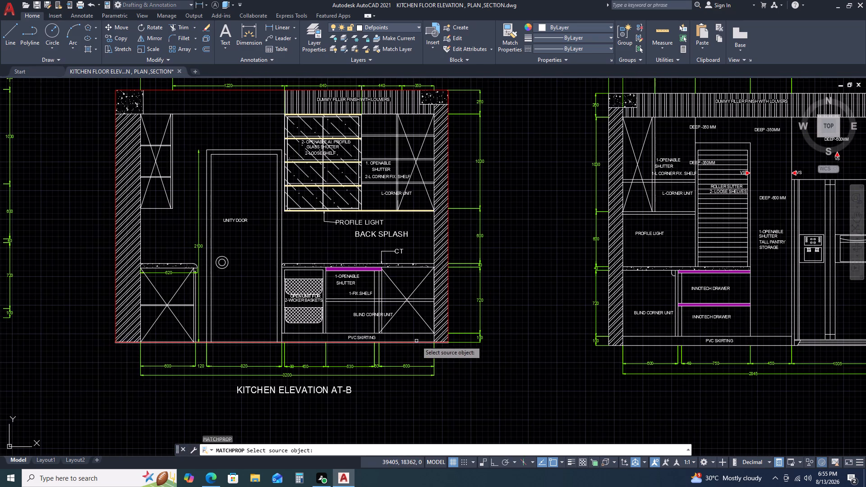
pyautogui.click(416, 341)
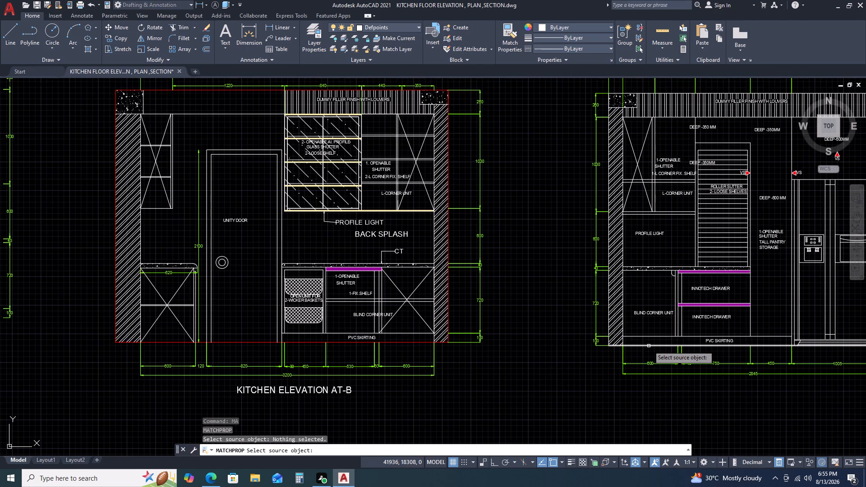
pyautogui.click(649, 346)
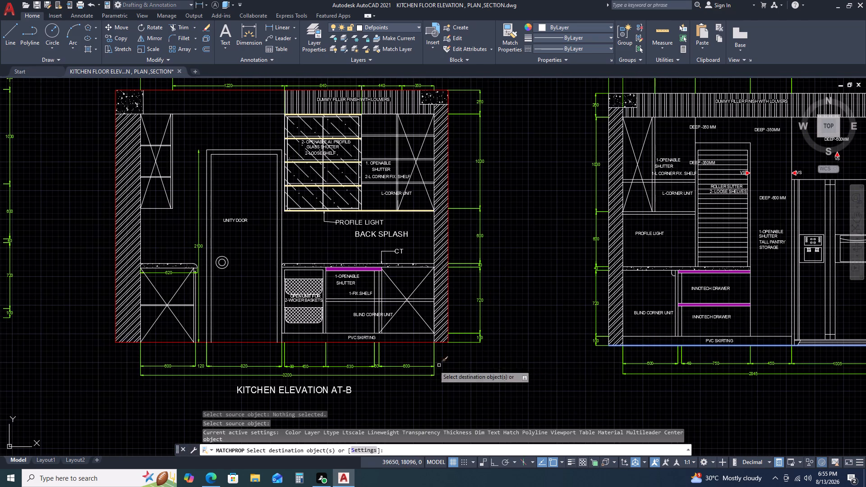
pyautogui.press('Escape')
# Match elevation B's OUTER WALL floor line properties onto the third elevation's floor line and both outer wall edges.
pyautogui.click(406, 342)
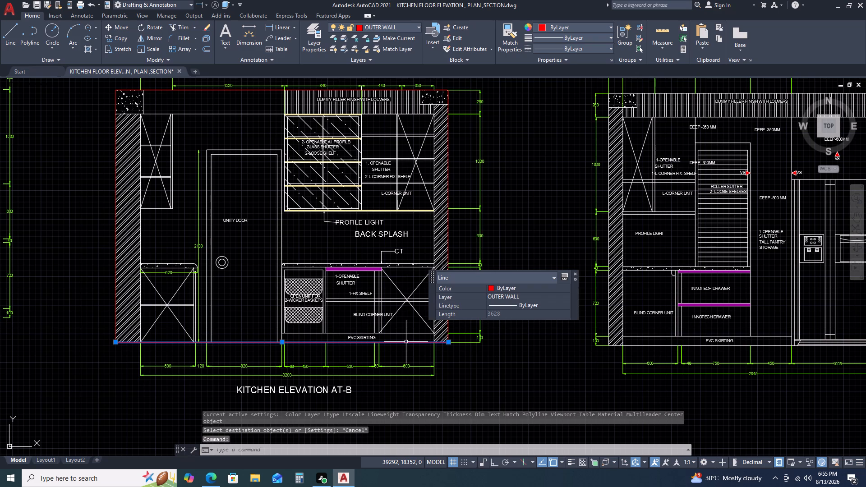
pyautogui.write('MA')
pyautogui.press('space')
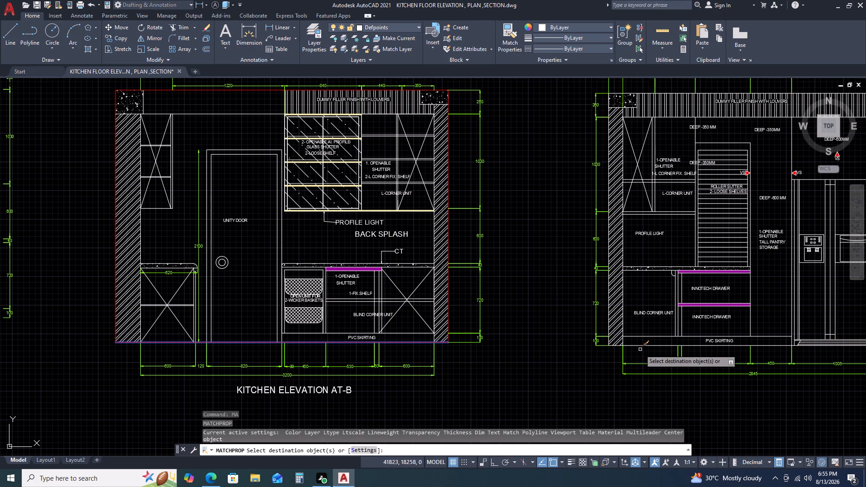
pyautogui.click(645, 345)
pyautogui.scroll(3, 607, 326)
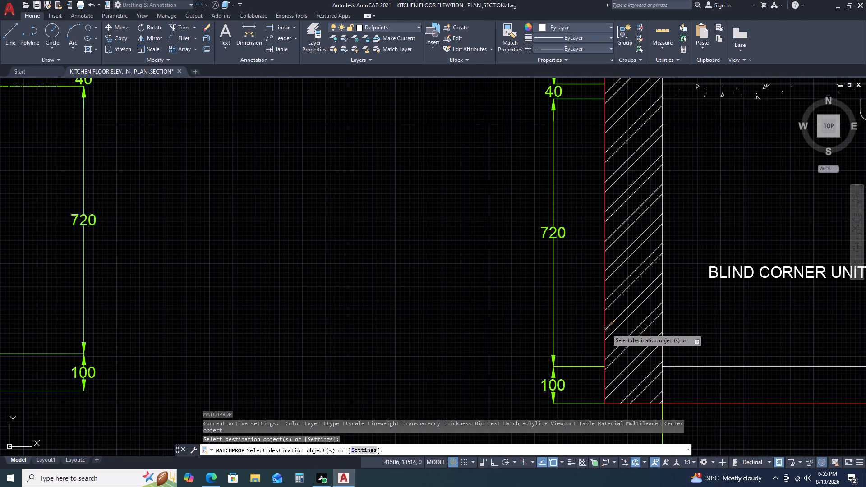
pyautogui.click(606, 321)
pyautogui.scroll(-4, 523, 372)
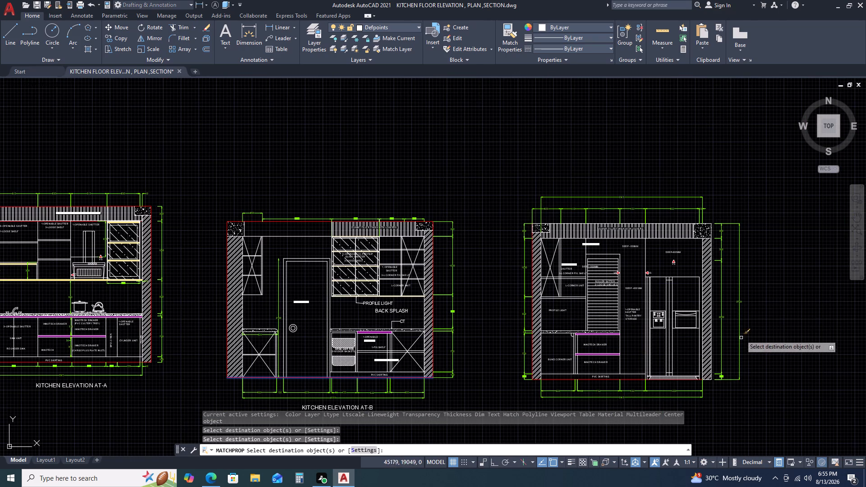
pyautogui.scroll(4, 712, 308)
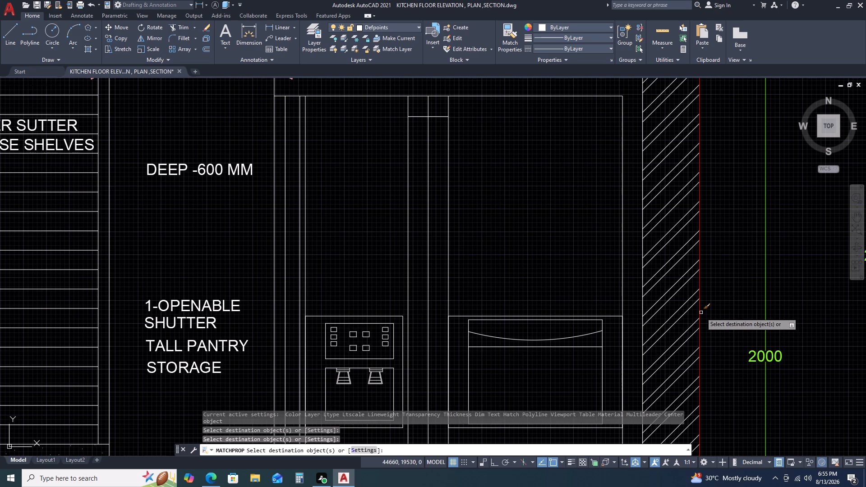
pyautogui.click(701, 312)
# Match the same OUTER WALL properties onto the third elevation's ceiling line and the outer edges of both concrete beams.
pyautogui.scroll(-4, 711, 376)
pyautogui.scroll(3, 659, 280)
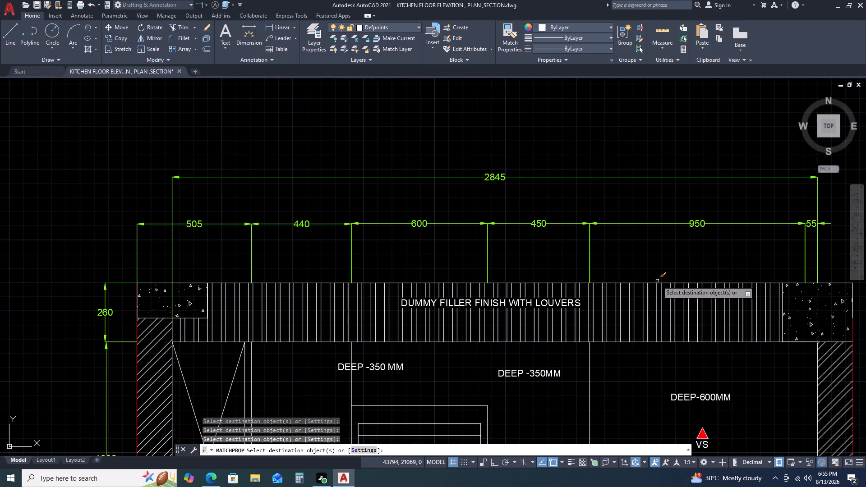
pyautogui.click(656, 283)
pyautogui.scroll(-3, 628, 281)
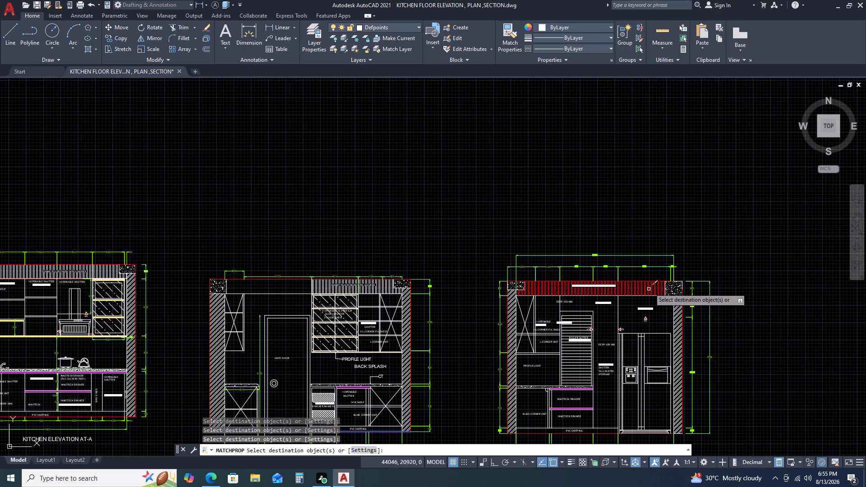
pyautogui.scroll(3, 674, 274)
pyautogui.scroll(2, 689, 307)
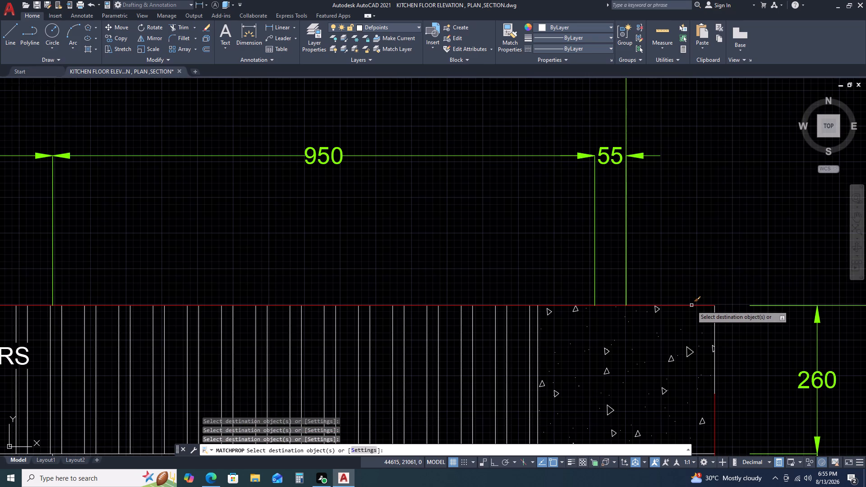
pyautogui.click(691, 305)
pyautogui.click(715, 314)
pyautogui.scroll(-5, 696, 289)
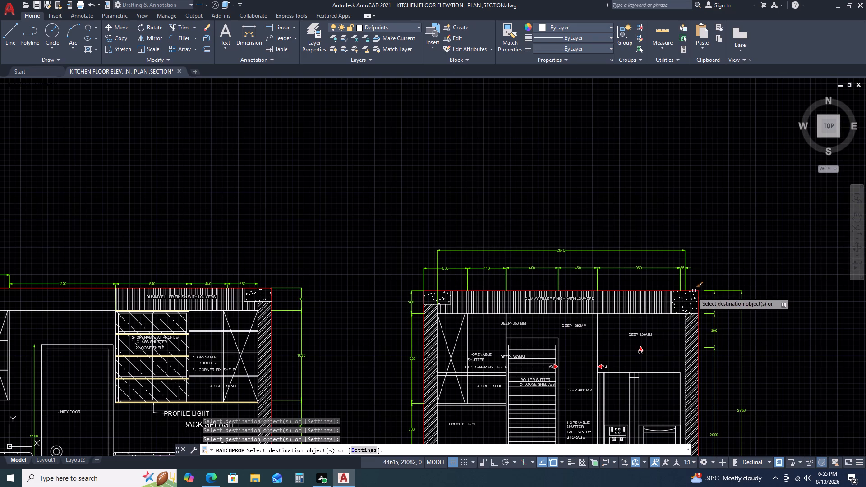
pyautogui.scroll(6, 428, 302)
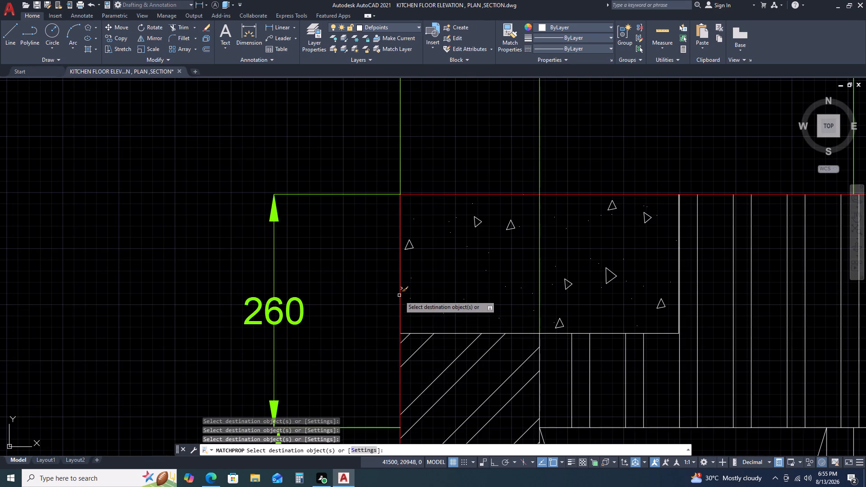
pyautogui.click(401, 294)
pyautogui.press('Escape')
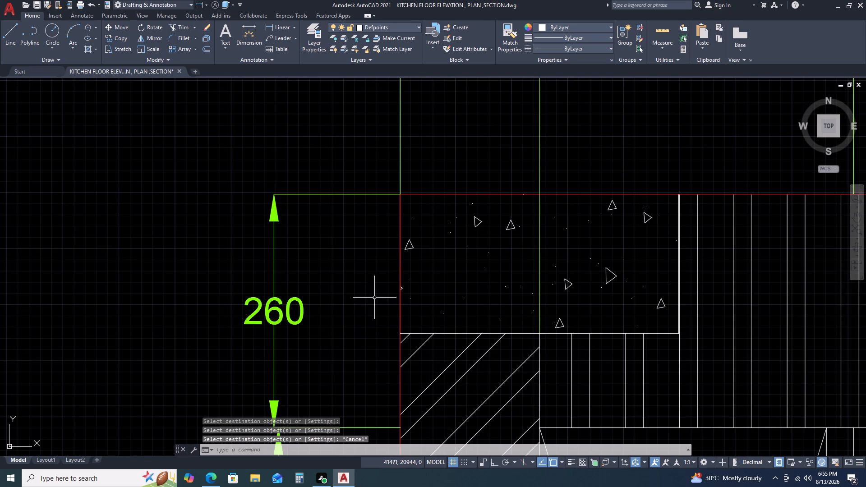
# Delete the OUTER WALL line on the outer edge of the left concrete beam.
pyautogui.click(401, 285)
pyautogui.press('Delete')
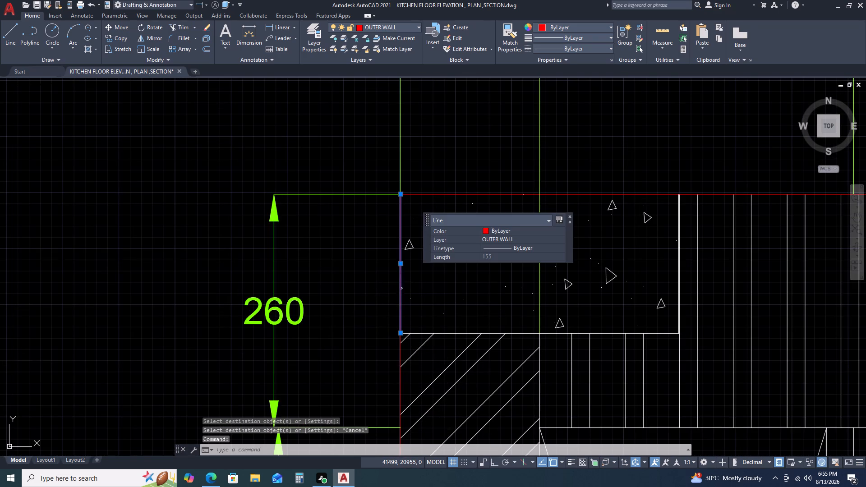
# Examine the third elevation's outer wall outline, skirting and lower dimensions alongside elevation B.
pyautogui.scroll(-5, 455, 345)
pyautogui.moveTo(558, 391); pyautogui.dragTo(525, 290, button='middle')
pyautogui.scroll(-1, 521, 284)
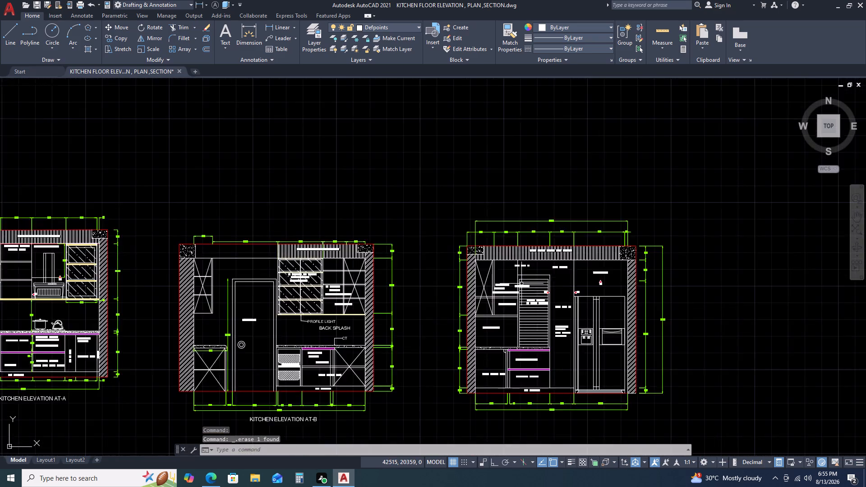
pyautogui.scroll(-1, 521, 284)
pyautogui.scroll(2, 547, 359)
pyautogui.scroll(2, 668, 349)
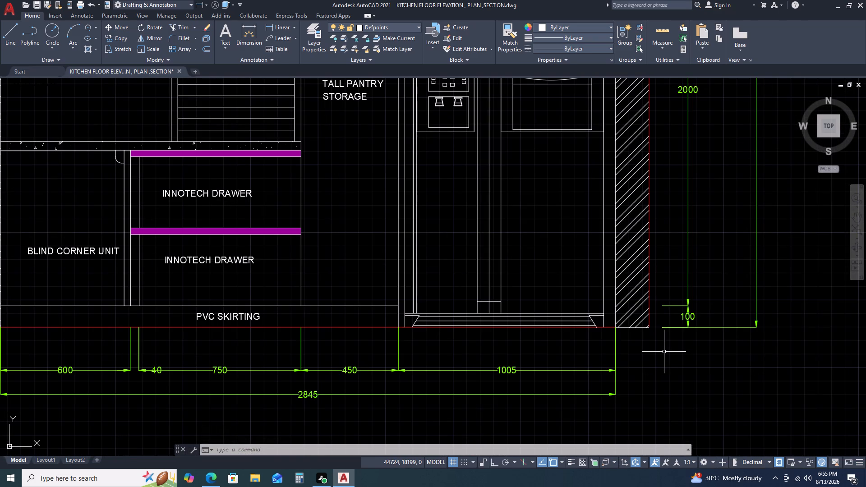
pyautogui.scroll(-1, 578, 370)
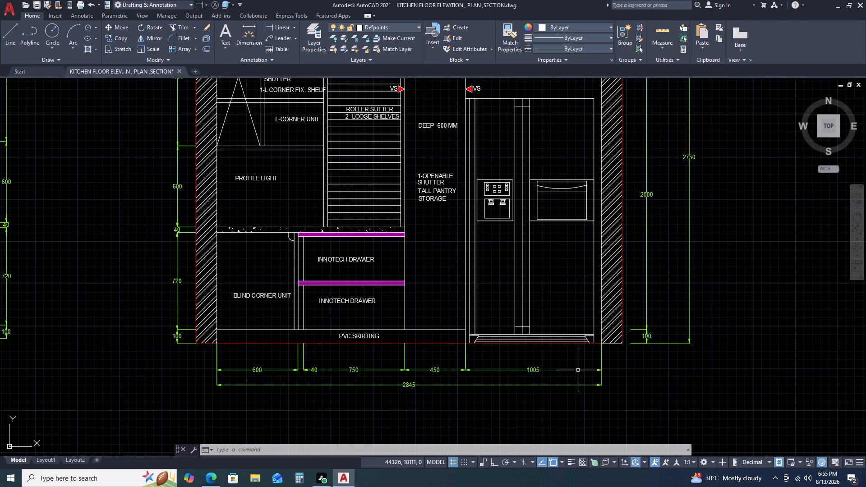
pyautogui.scroll(-1, 501, 365)
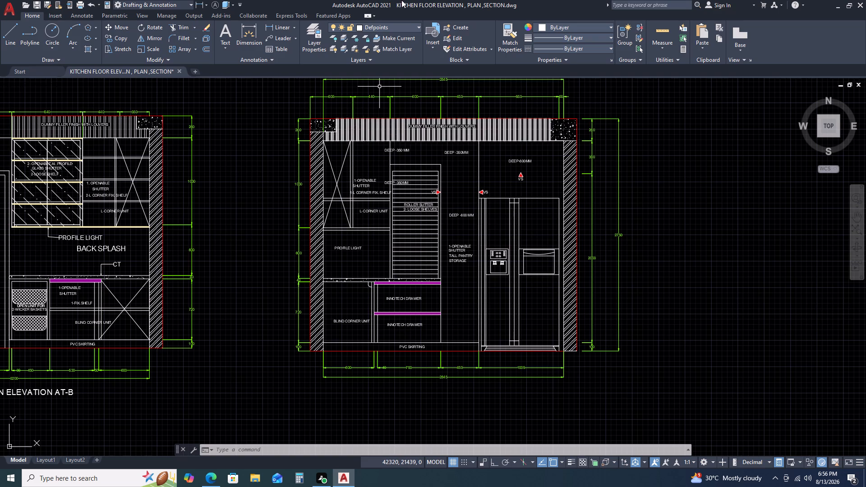
# Rename Layer1 as GRID LINES in the layer properties.
pyautogui.click(315, 39)
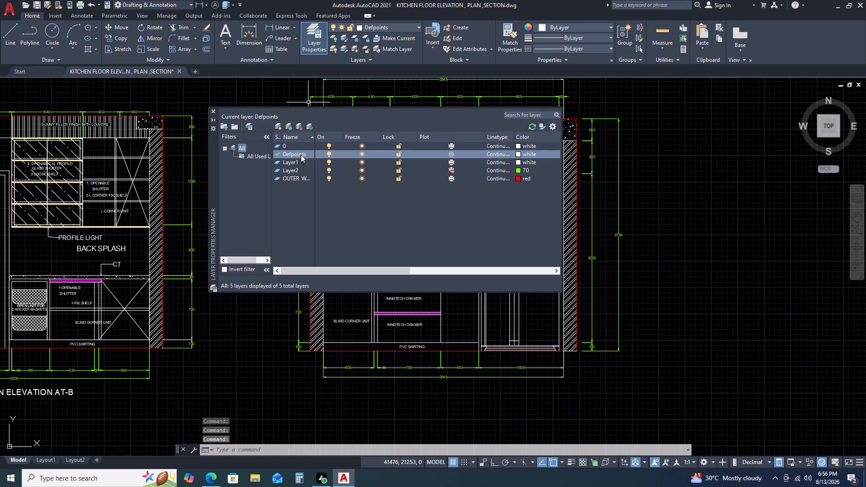
pyautogui.click(298, 170)
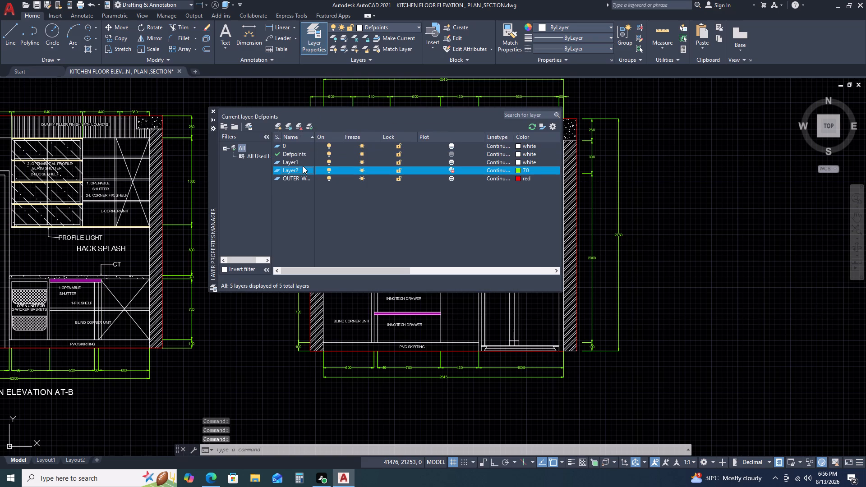
pyautogui.click(304, 165)
pyautogui.click(306, 163)
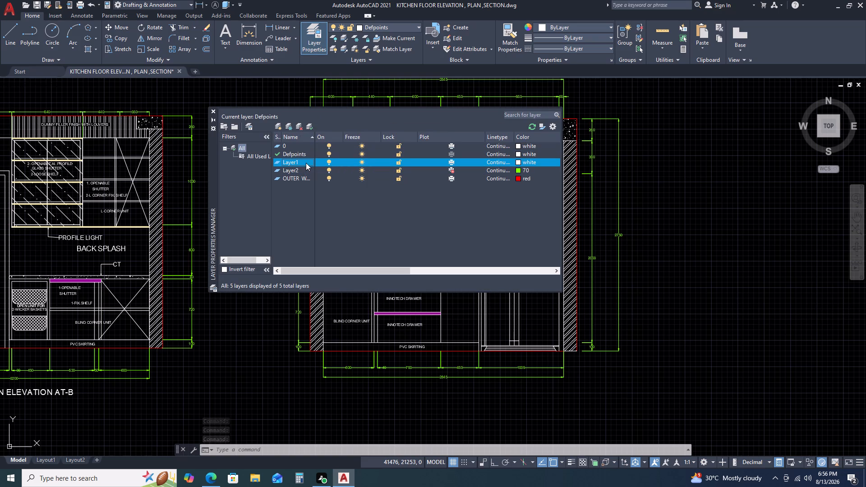
pyautogui.click(309, 161)
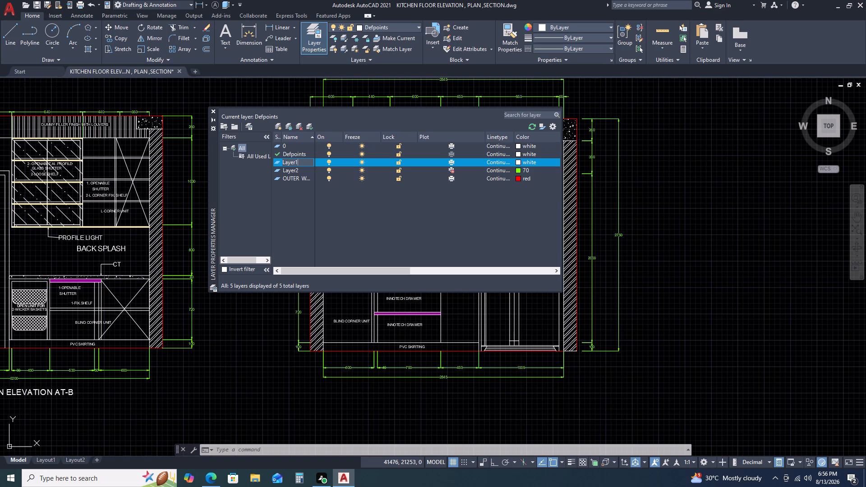
pyautogui.press('BackSpace')
pyautogui.press('BackSpace')
pyautogui.press('BackSpace')
pyautogui.press('BackSpace')
pyautogui.press('BackSpace')
pyautogui.press('BackSpace')
pyautogui.press('BackSpace')
pyautogui.press('BackSpace')
pyautogui.press('BackSpace')
pyautogui.press('BackSpace')
pyautogui.press('BackSpace')
pyautogui.press('BackSpace')
pyautogui.press('BackSpace')
pyautogui.press('BackSpace')
pyautogui.press('BackSpace')
pyautogui.press('BackSpace')
pyautogui.press('BackSpace')
pyautogui.press('BackSpace')
pyautogui.press('BackSpace')
pyautogui.press('BackSpace')
pyautogui.write('GRID LINE')
pyautogui.press('s')
# Set the GRID LINES layer's colour to index 26 and make it the current layer.
pyautogui.click(518, 161)
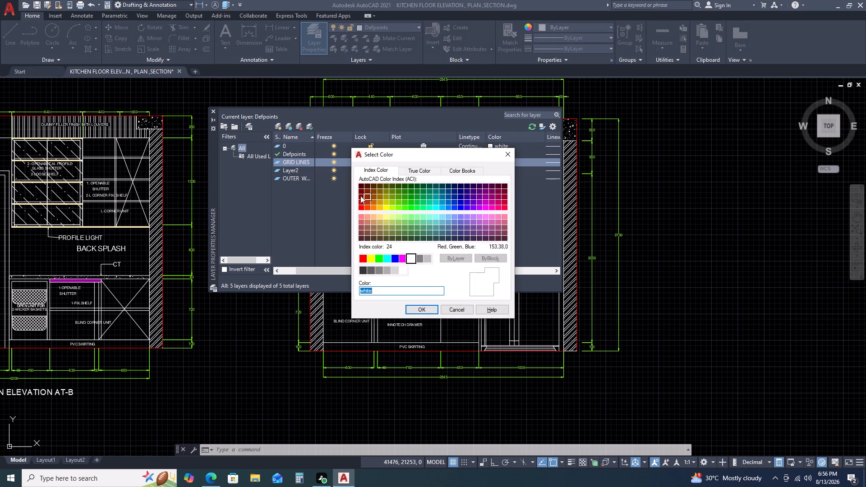
pyautogui.click(364, 191)
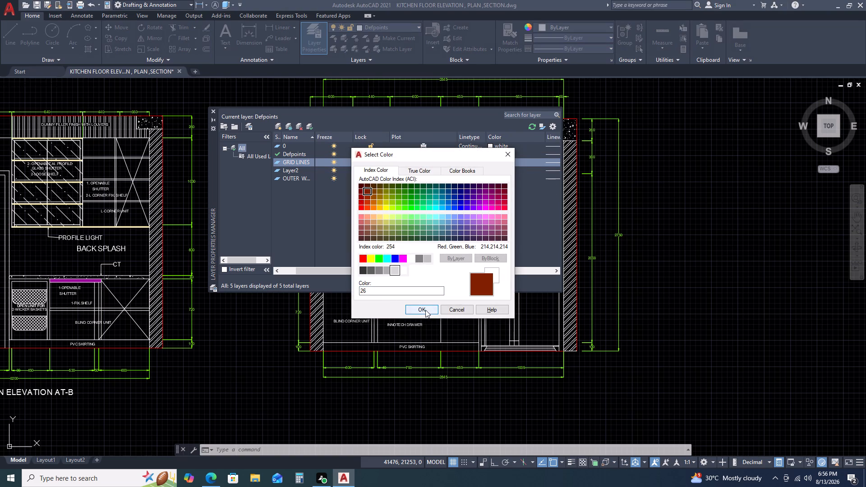
pyautogui.click(427, 308)
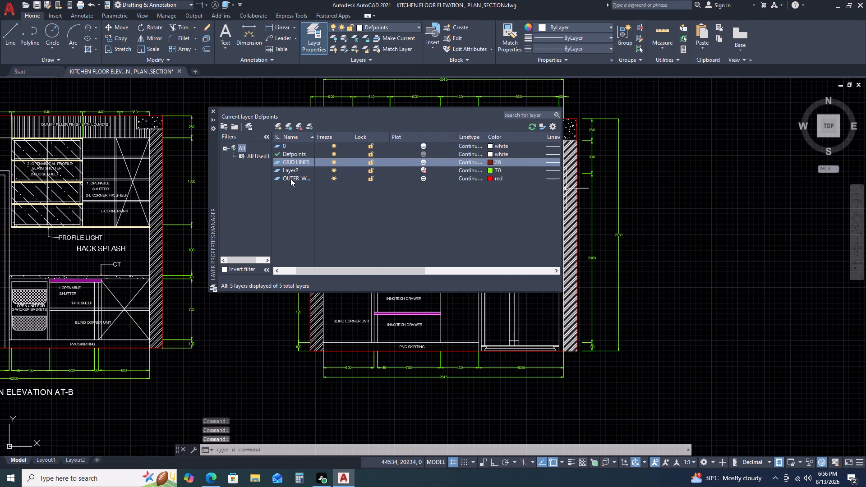
pyautogui.click(312, 125)
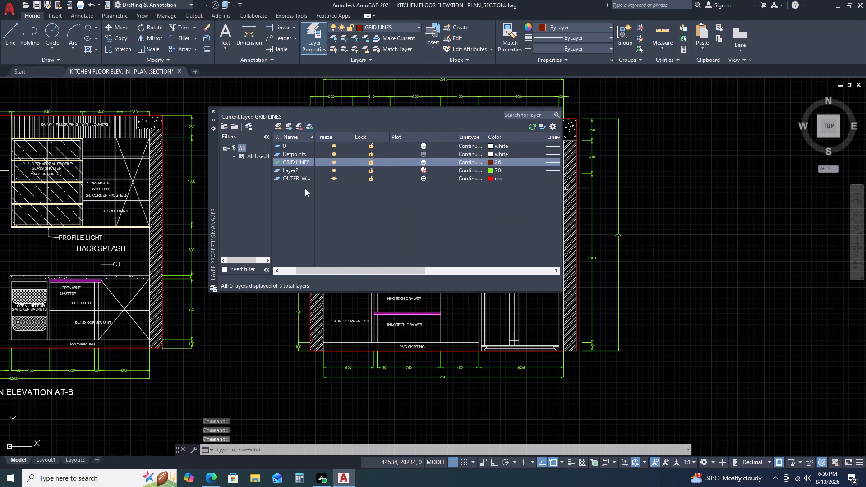
pyautogui.click(216, 109)
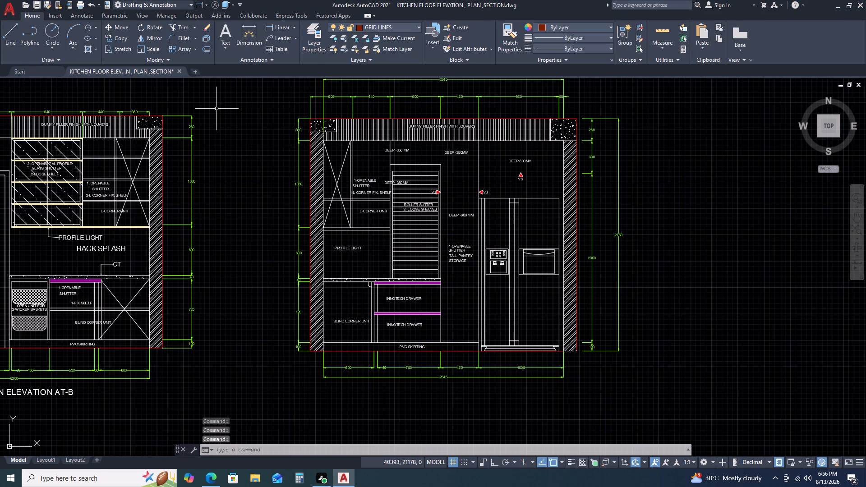
pyautogui.press('Escape')
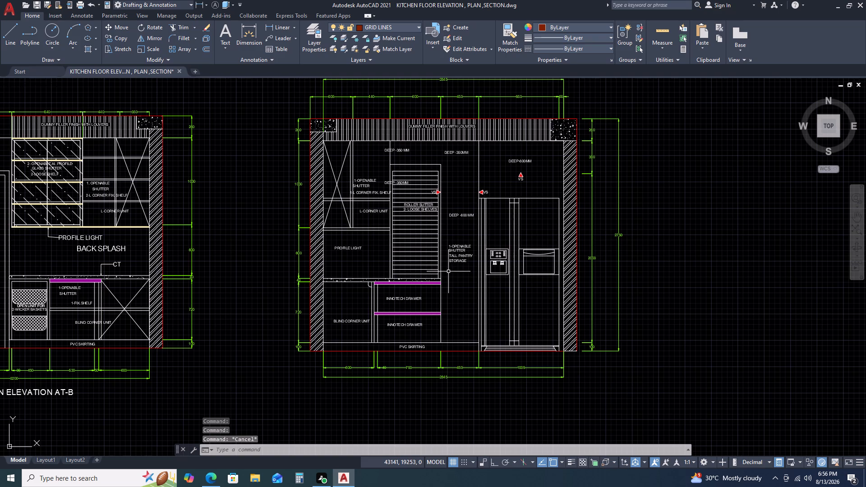
# Draw a vertical grid line about 280 mm long from the roller shutter unit's upper outer corner to the louvered filler's underside.
pyautogui.write('L')
pyautogui.press('space')
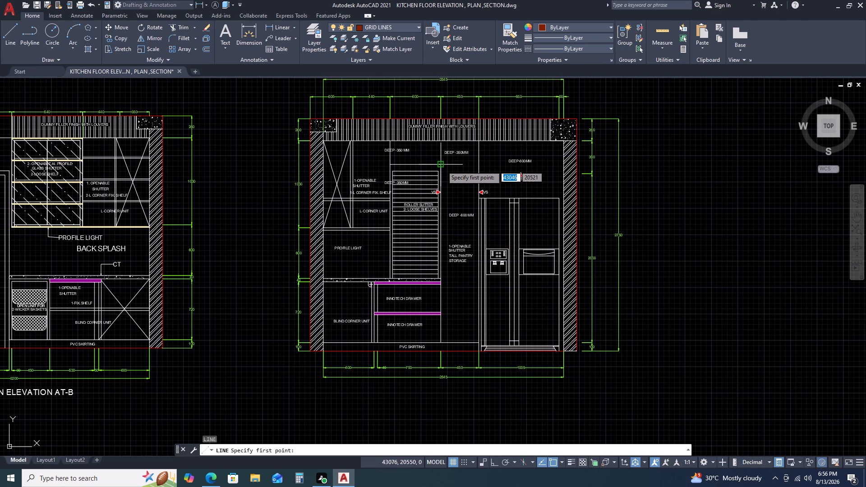
pyautogui.click(442, 166)
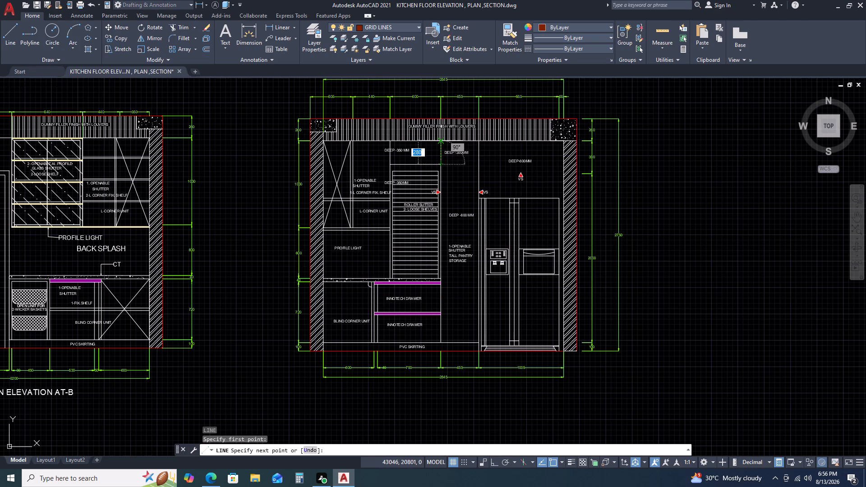
pyautogui.click(441, 141)
pyautogui.press('Escape')
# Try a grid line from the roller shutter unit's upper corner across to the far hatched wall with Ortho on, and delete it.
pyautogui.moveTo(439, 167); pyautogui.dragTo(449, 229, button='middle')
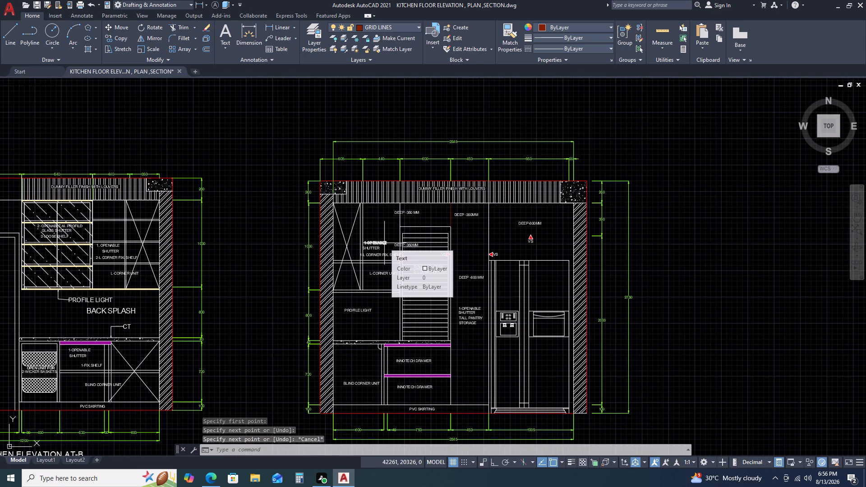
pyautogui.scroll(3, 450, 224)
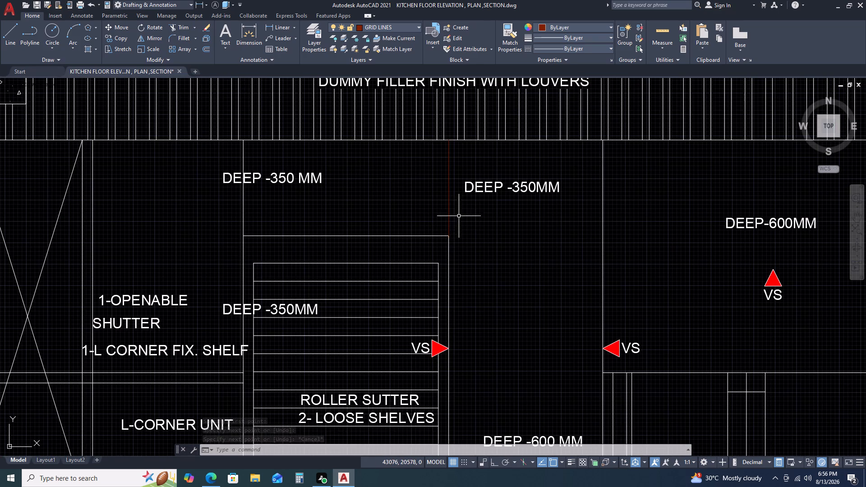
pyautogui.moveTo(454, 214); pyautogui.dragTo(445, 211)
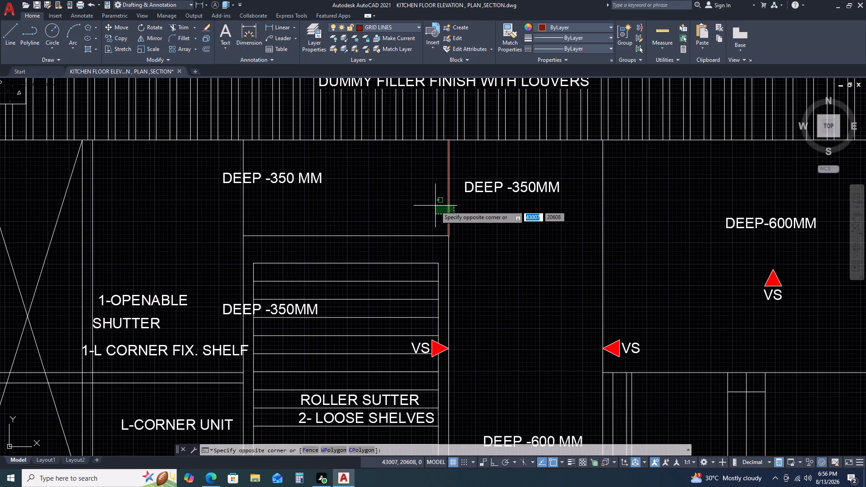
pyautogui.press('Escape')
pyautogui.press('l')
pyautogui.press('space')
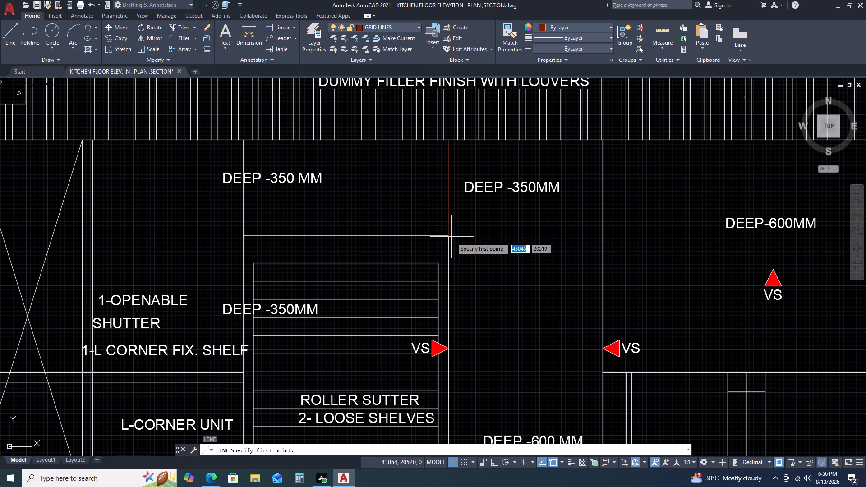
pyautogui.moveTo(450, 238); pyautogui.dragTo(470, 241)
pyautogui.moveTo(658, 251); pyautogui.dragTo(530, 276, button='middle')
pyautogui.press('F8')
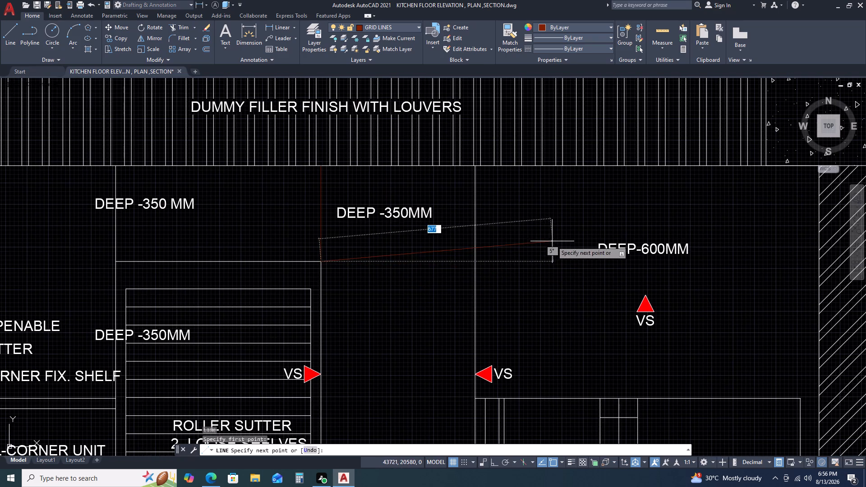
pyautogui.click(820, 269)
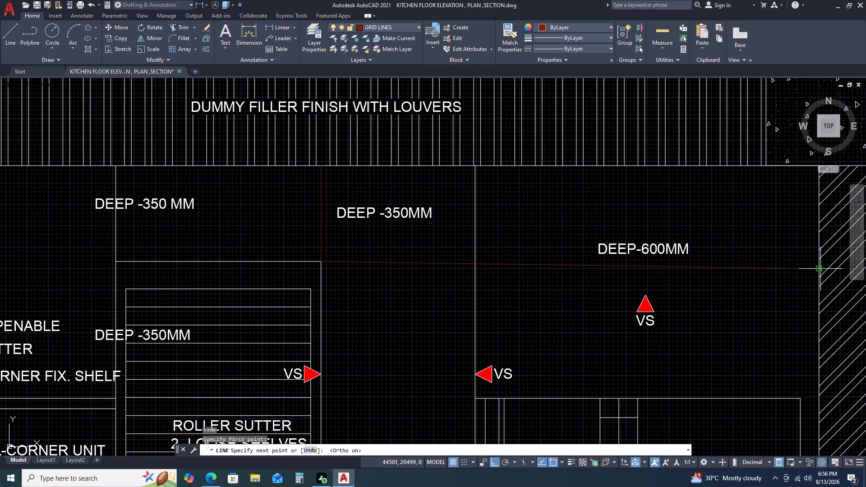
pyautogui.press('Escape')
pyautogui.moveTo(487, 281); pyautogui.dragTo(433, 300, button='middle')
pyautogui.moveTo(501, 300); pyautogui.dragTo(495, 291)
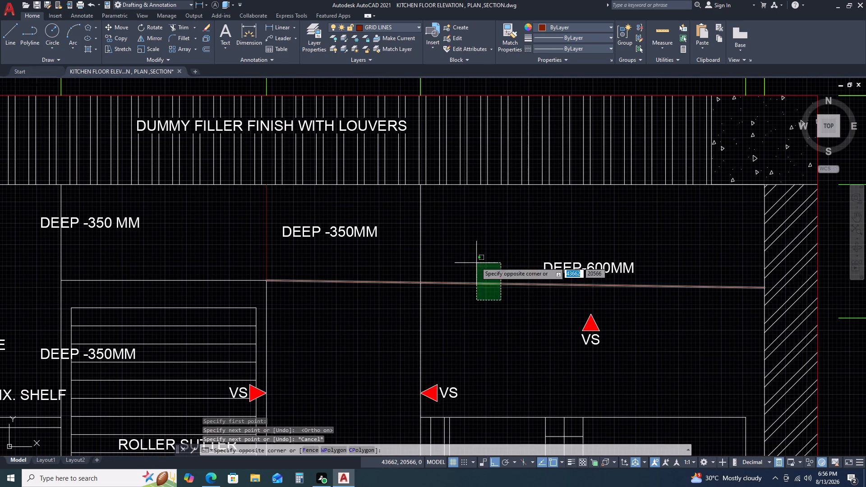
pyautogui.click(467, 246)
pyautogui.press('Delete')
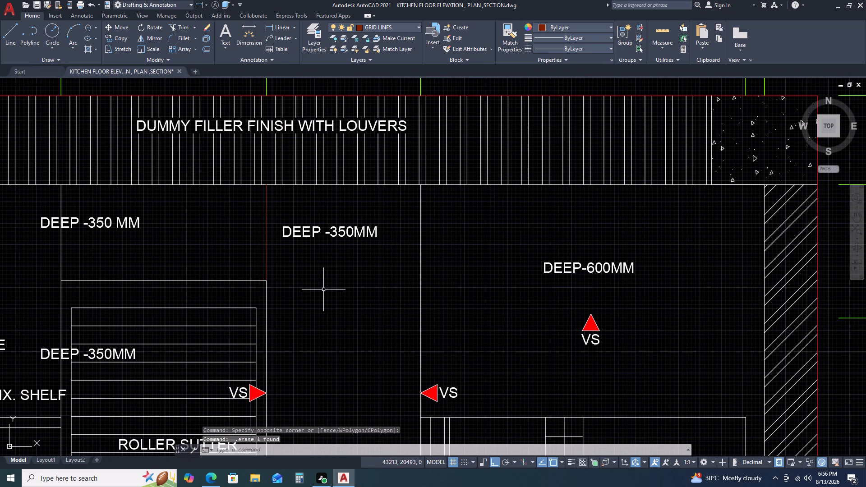
# Draw a horizontal grid line about 1455 mm long from the roller shutter unit's upper corner to the far wall's inner face.
pyautogui.write('L')
pyautogui.press('space')
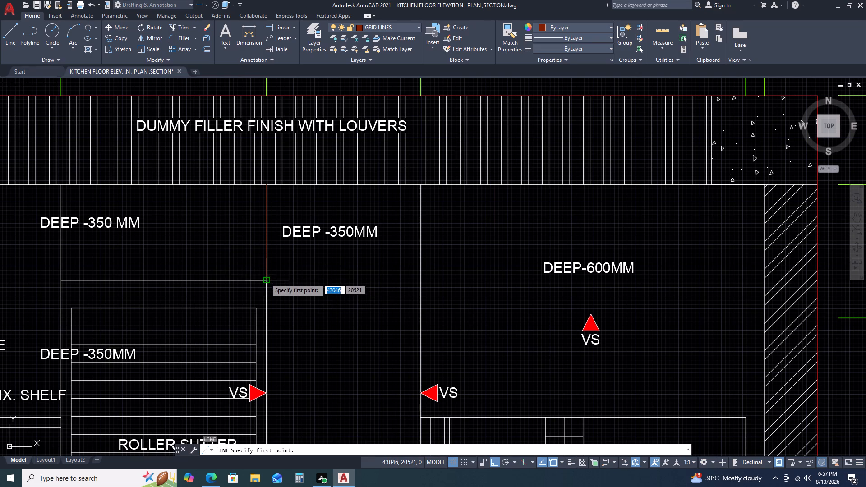
pyautogui.click(266, 279)
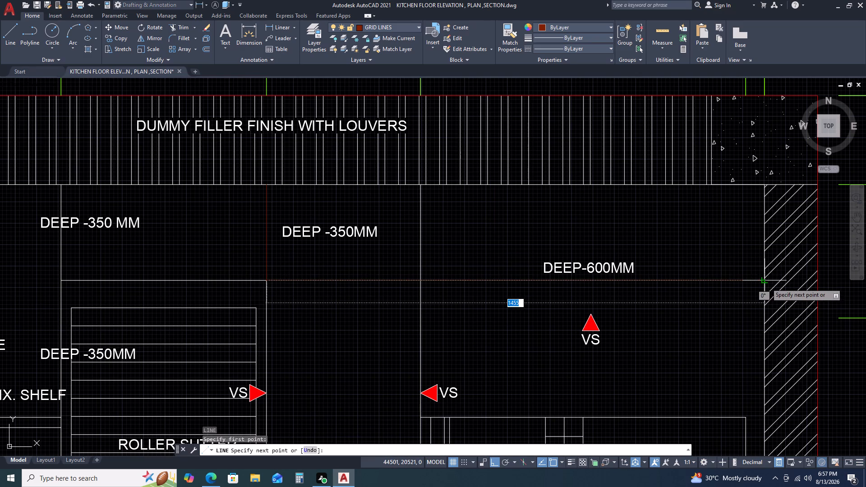
pyautogui.click(765, 281)
pyautogui.press('Escape')
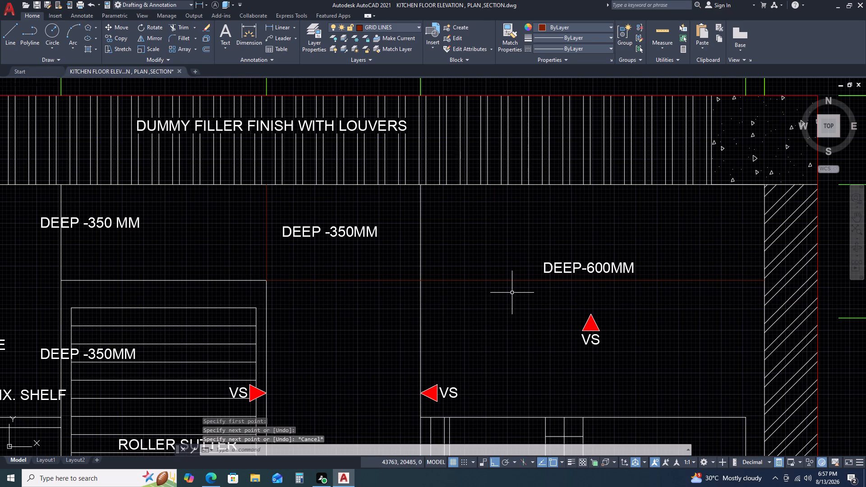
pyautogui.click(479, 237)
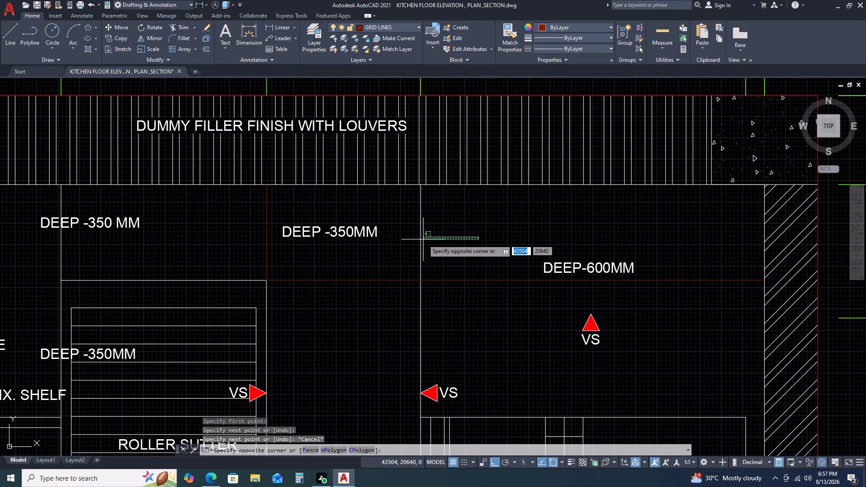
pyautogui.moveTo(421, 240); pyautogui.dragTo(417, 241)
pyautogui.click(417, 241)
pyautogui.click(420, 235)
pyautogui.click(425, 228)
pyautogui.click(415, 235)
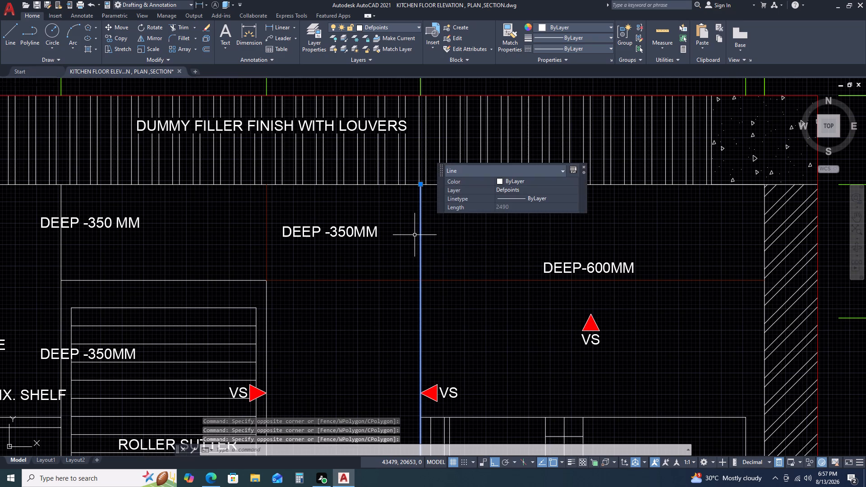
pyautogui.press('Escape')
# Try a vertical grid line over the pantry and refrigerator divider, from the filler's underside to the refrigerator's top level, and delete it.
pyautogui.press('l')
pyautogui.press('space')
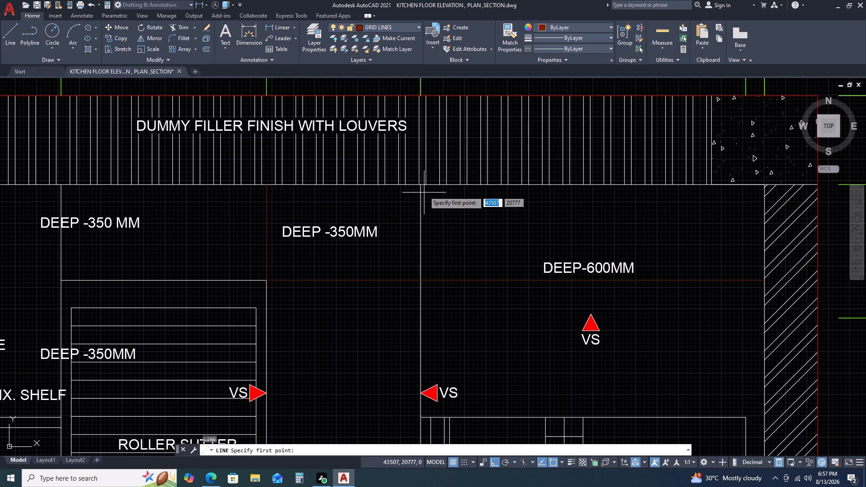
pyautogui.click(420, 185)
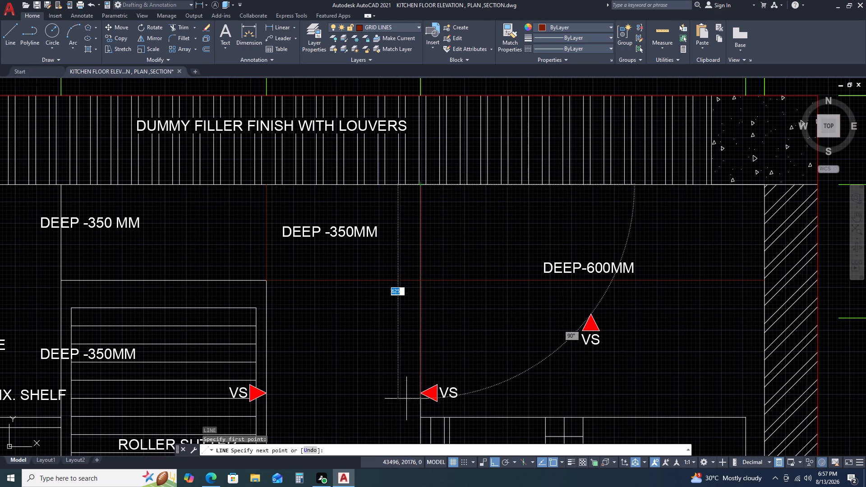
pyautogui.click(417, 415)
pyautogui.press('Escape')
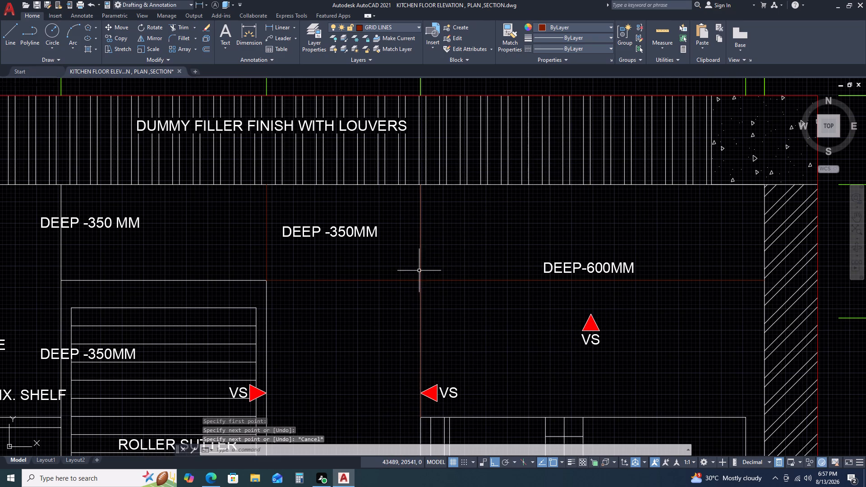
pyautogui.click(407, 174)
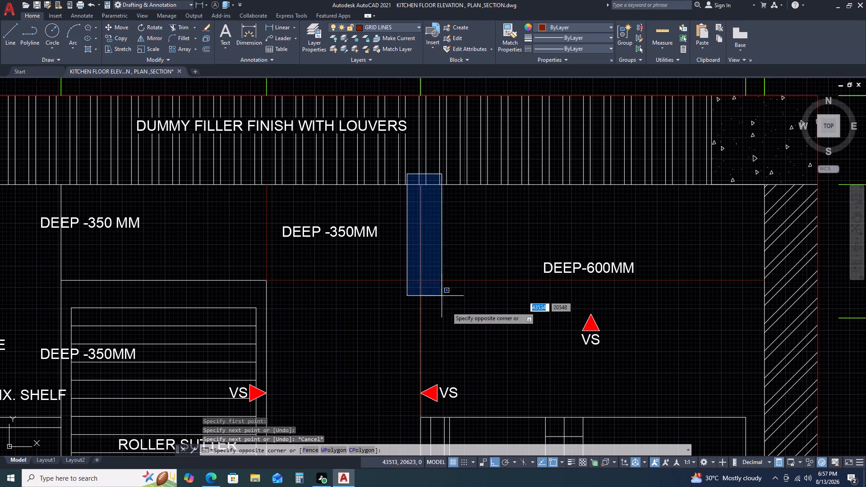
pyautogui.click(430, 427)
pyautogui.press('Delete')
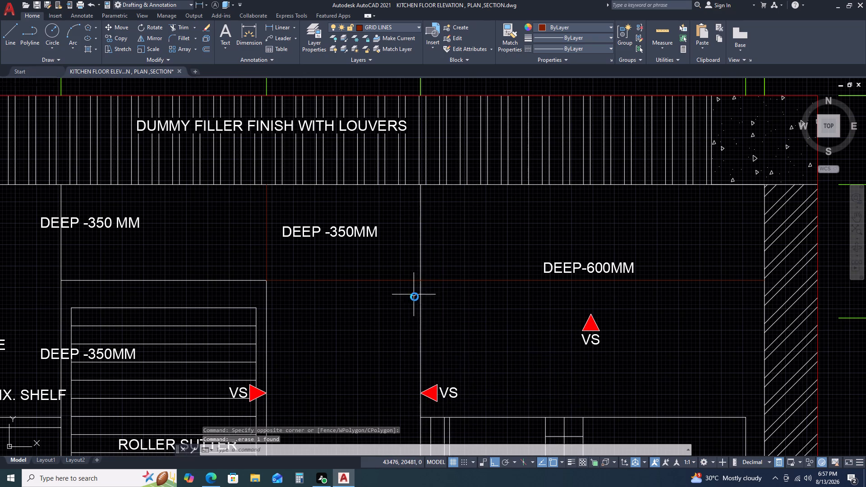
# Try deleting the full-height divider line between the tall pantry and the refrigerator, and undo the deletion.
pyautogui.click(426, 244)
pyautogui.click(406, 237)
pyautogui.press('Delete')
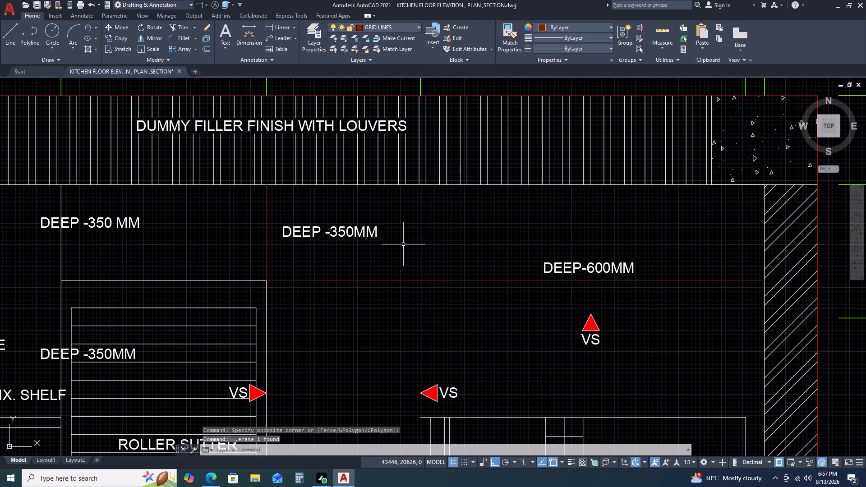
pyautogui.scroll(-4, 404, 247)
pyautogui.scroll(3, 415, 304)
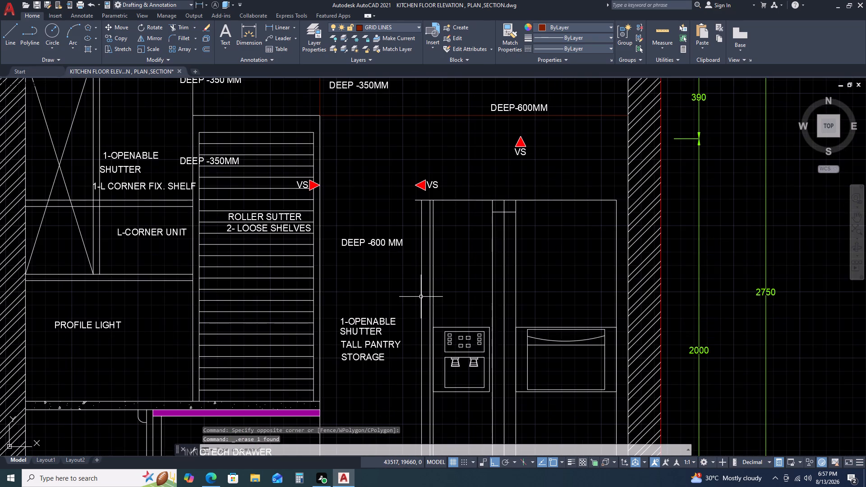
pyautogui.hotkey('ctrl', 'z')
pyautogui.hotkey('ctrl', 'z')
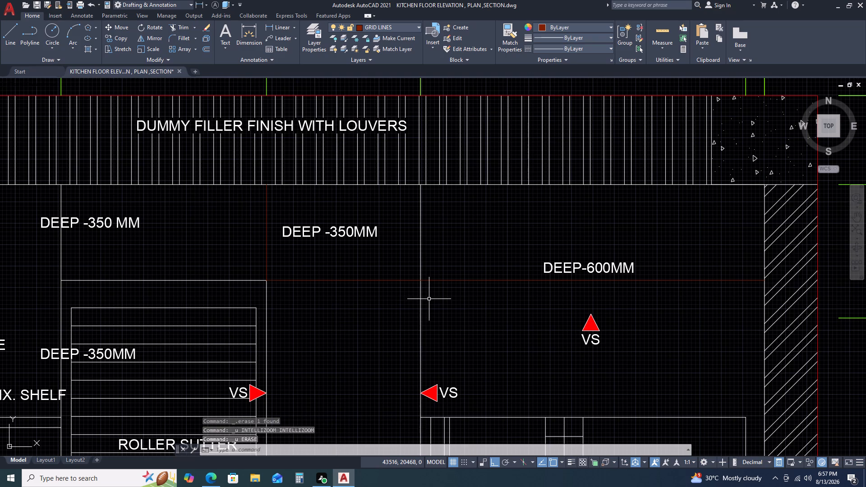
# Trim away the pantry and refrigerator divider line between the horizontal grid line and the refrigerator's top.
pyautogui.write('TR')
pyautogui.click(439, 303)
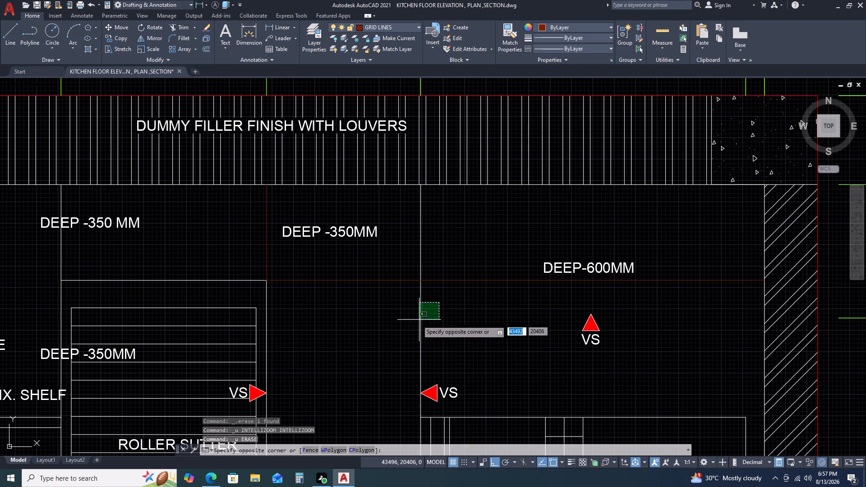
pyautogui.click(398, 322)
pyautogui.press('Escape')
pyautogui.write('TR')
pyautogui.press('space')
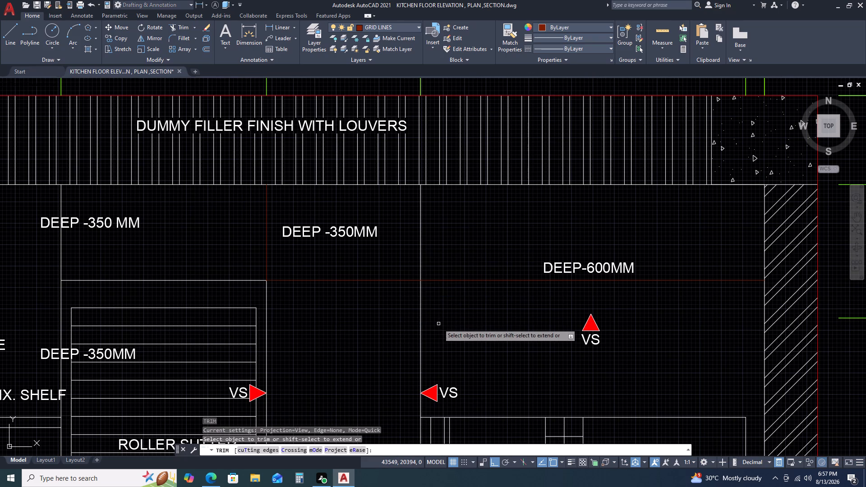
pyautogui.click(438, 324)
pyautogui.click(419, 313)
pyautogui.press('Escape')
# Delete the remaining divider segment between the louvered filler's underside and the horizontal grid line.
pyautogui.click(458, 220)
pyautogui.click(410, 247)
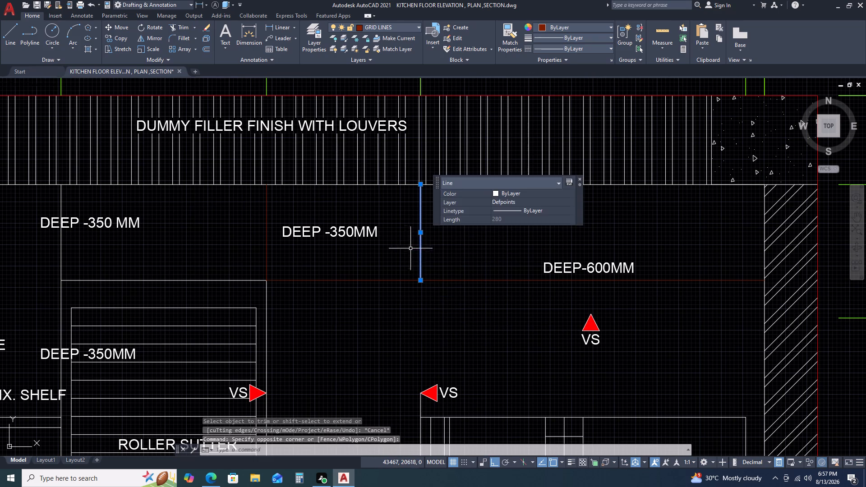
pyautogui.press('Escape')
pyautogui.press('l')
pyautogui.press('space')
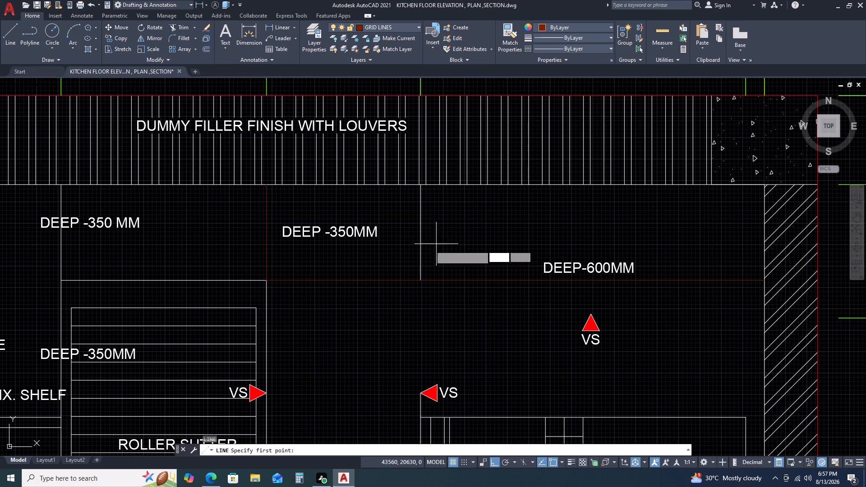
pyautogui.scroll(3, 415, 193)
pyautogui.press('Escape')
pyautogui.click(438, 182)
pyautogui.click(424, 216)
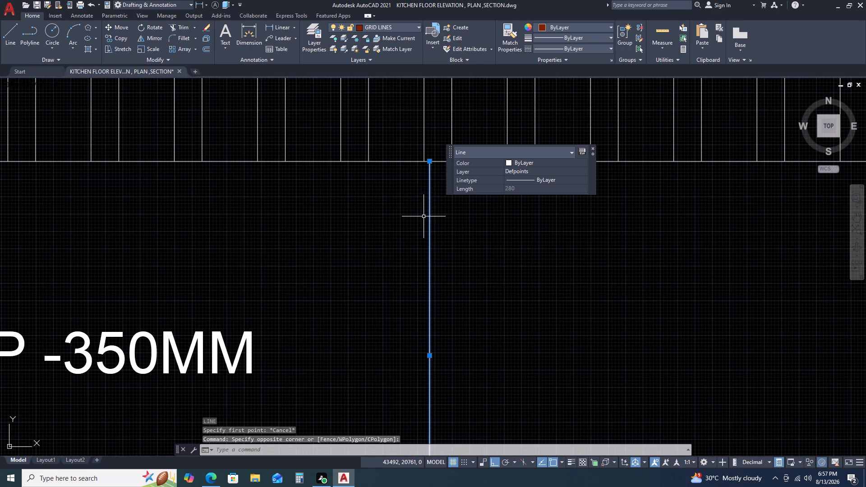
pyautogui.press('Delete')
# Draw a vertical grid line 280 mm long at the deleted divider's position, from the filler's underside to the horizontal grid line.
pyautogui.press('l')
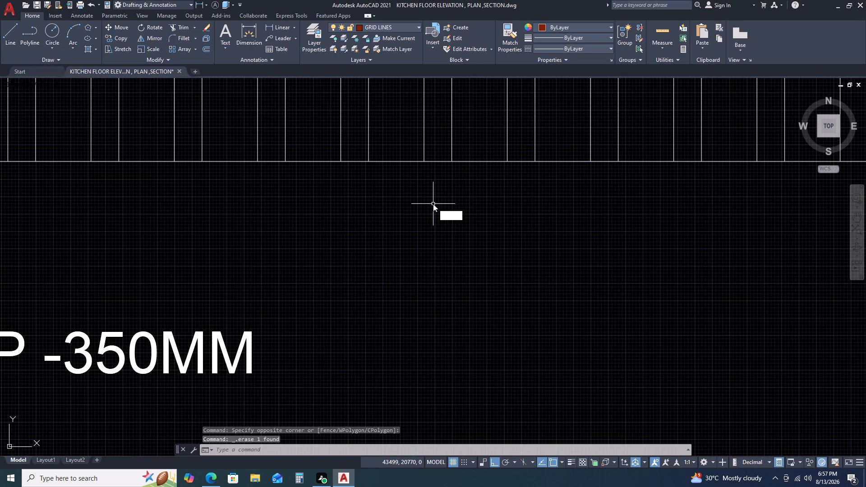
pyautogui.press('space')
pyautogui.click(429, 162)
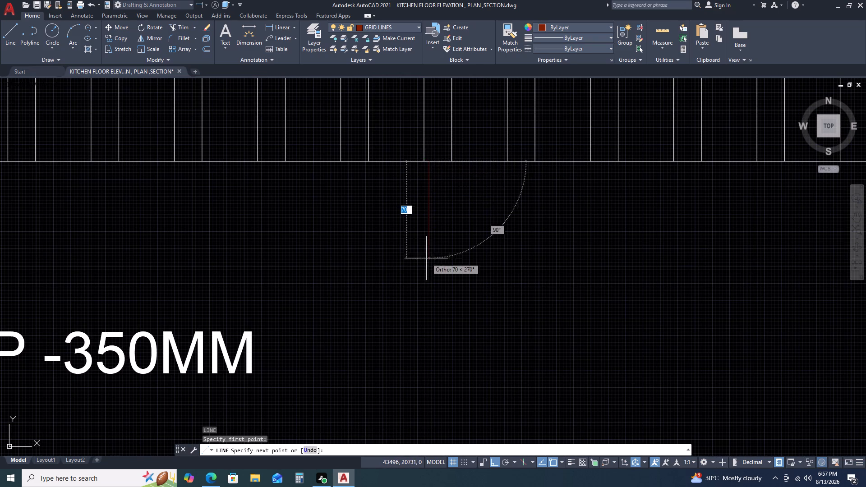
pyautogui.scroll(-4, 426, 261)
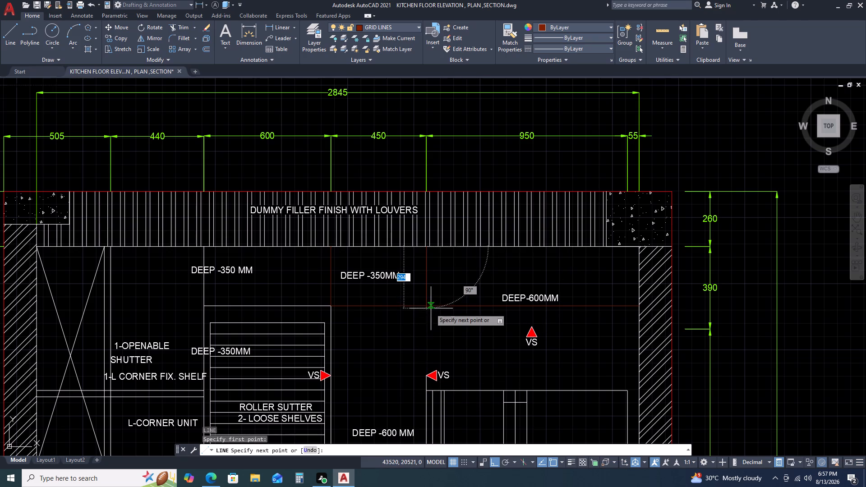
pyautogui.click(428, 308)
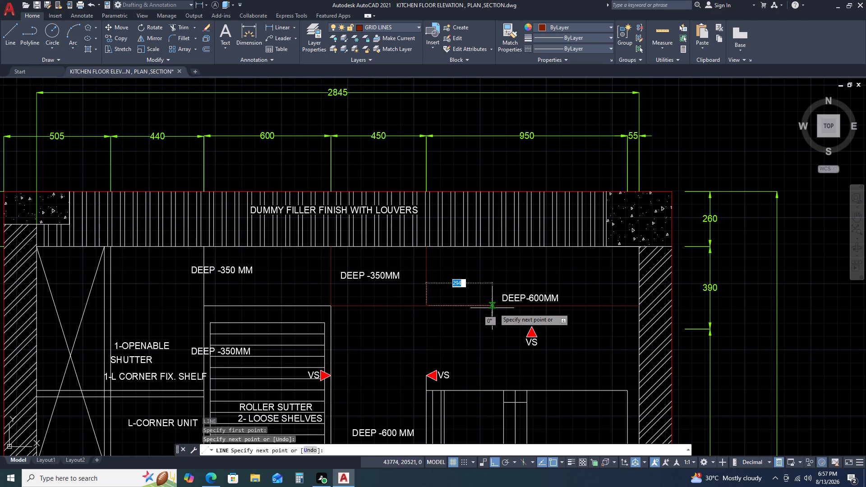
pyautogui.press('Escape')
# Copy the two vertical grid lines under the filler by about 450 mm and about 900 mm toward the far hatched wall.
pyautogui.scroll(-1, 441, 302)
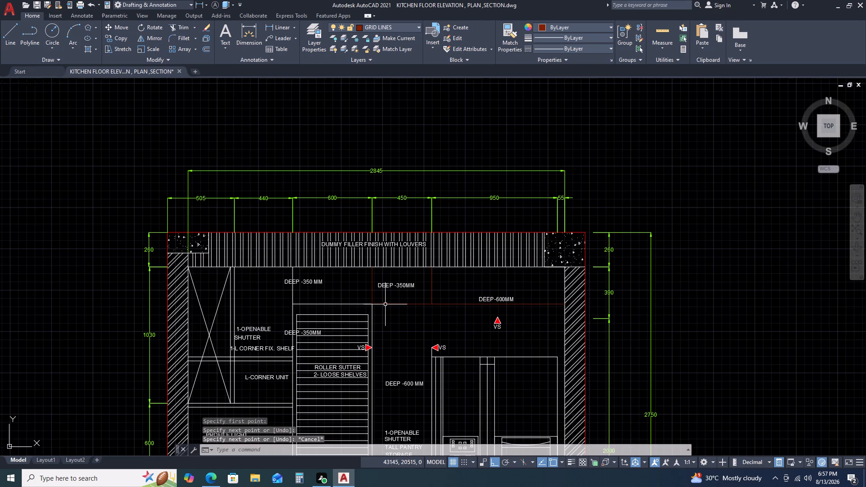
pyautogui.scroll(-1, 386, 294)
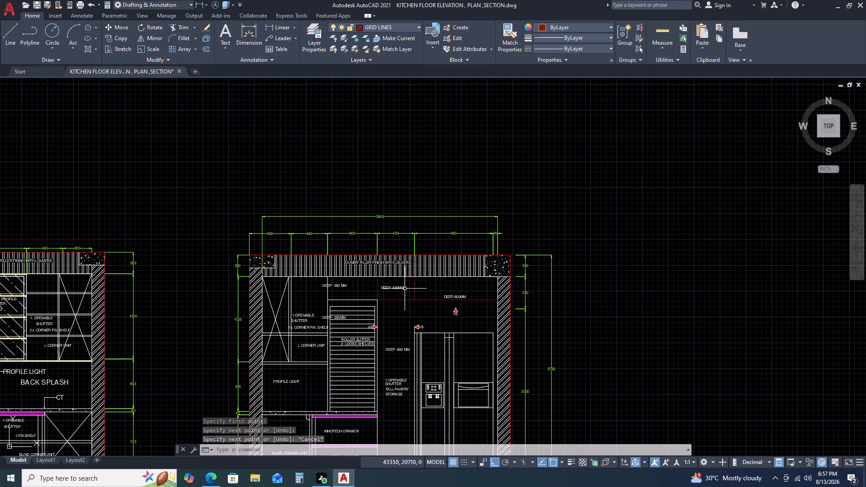
pyautogui.scroll(2, 407, 295)
pyautogui.click(431, 293)
pyautogui.click(325, 294)
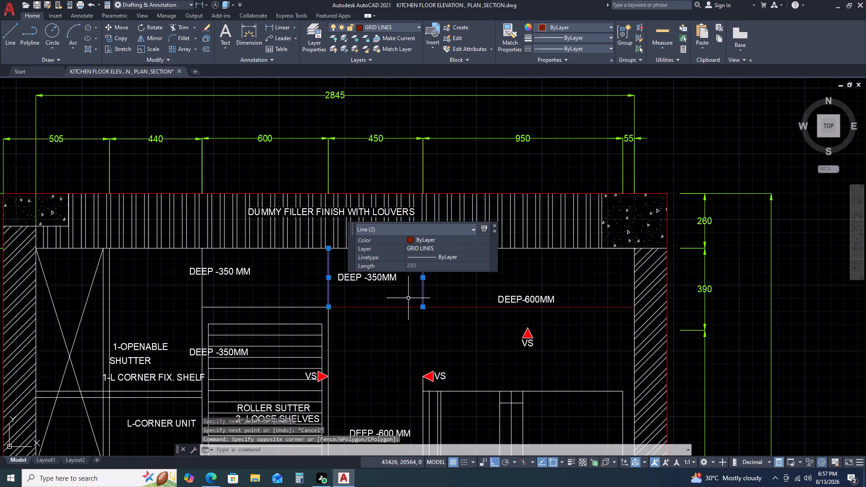
pyautogui.press('c')
pyautogui.press('o')
pyautogui.press('space')
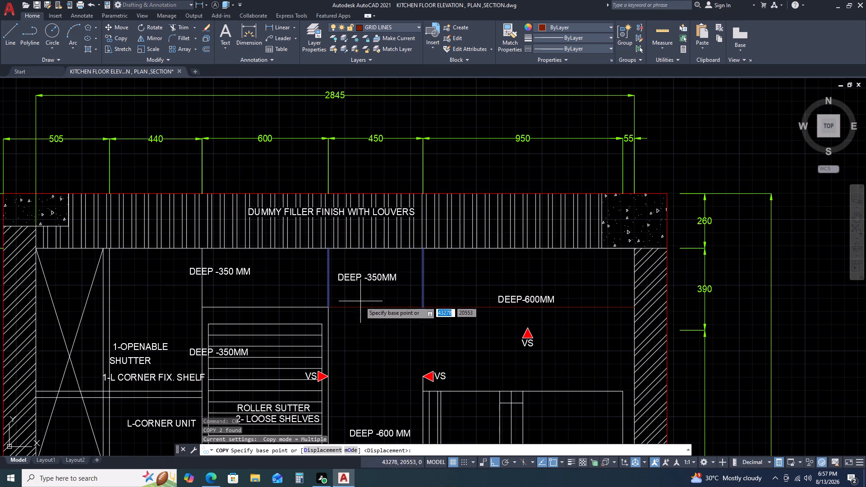
pyautogui.click(331, 308)
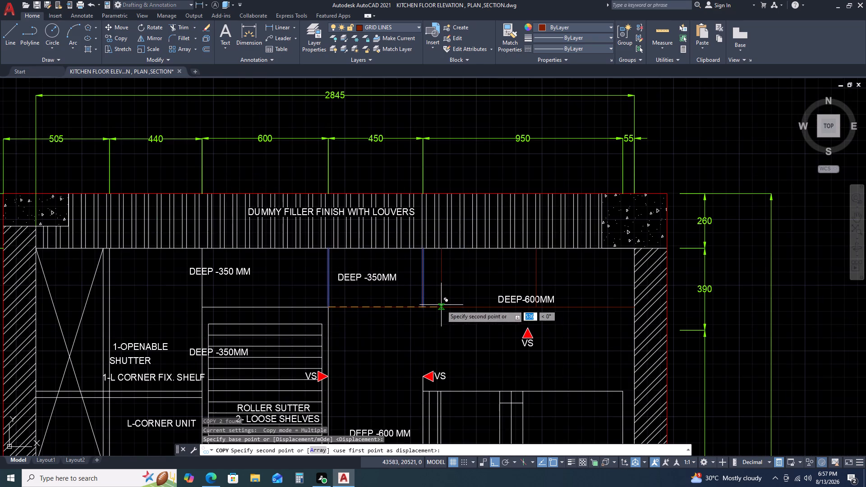
pyautogui.click(424, 306)
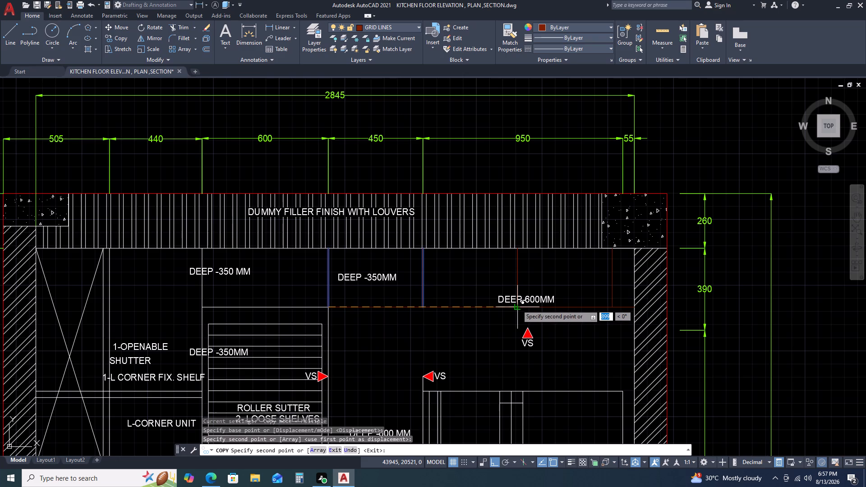
pyautogui.click(517, 305)
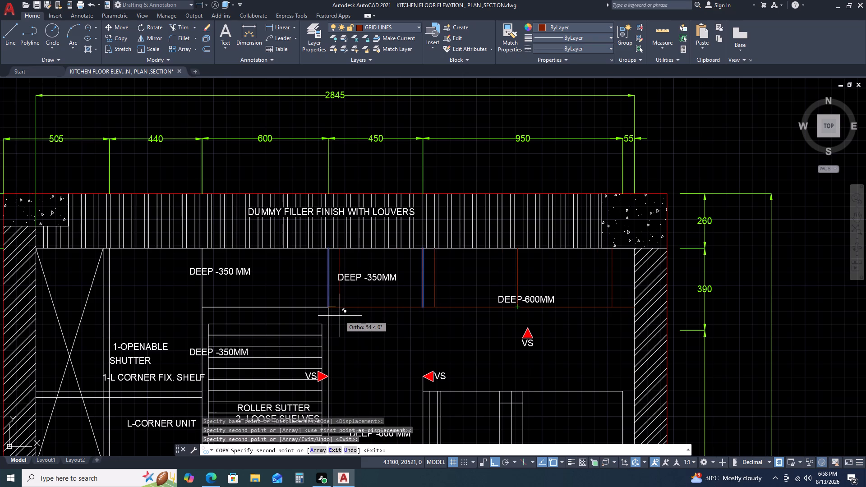
pyautogui.press('Escape')
# Stretch the vertical grid line over the pantry and refrigerator division down to the refrigerator's upper corner.
pyautogui.click(423, 290)
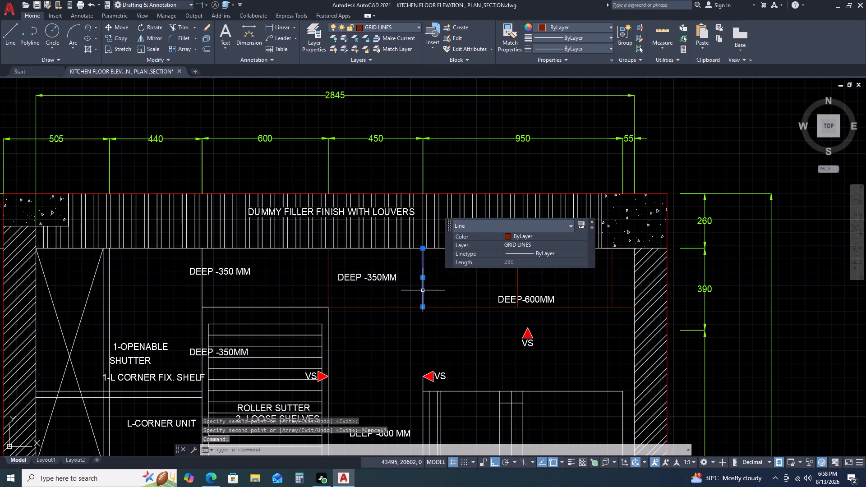
pyautogui.click(423, 307)
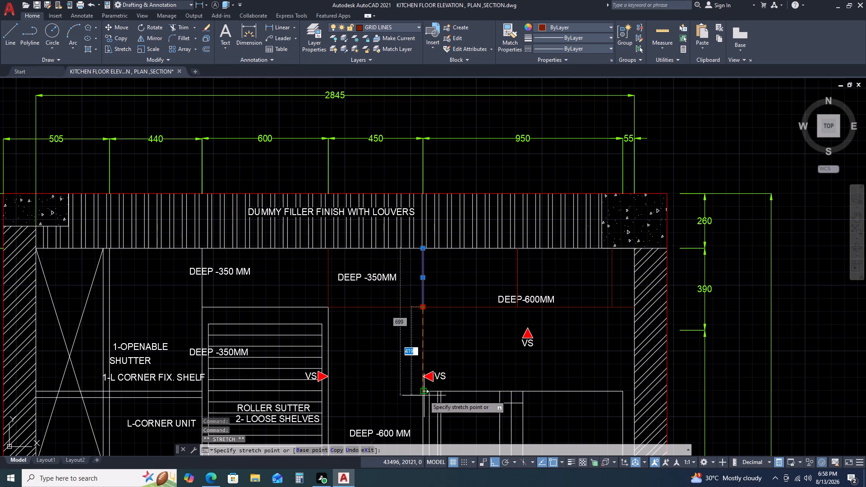
pyautogui.click(423, 391)
pyautogui.press('Escape')
# Move the DEEP-600MM label above the refrigerator up between the louvered filler and the horizontal grid line, finishing with Ortho off.
pyautogui.scroll(2, 517, 309)
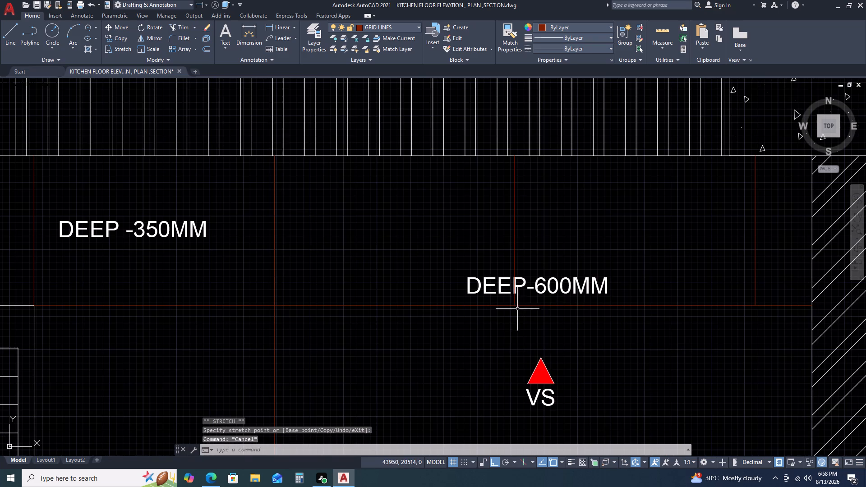
pyautogui.click(583, 295)
pyautogui.click(563, 259)
pyautogui.write('M')
pyautogui.press('space')
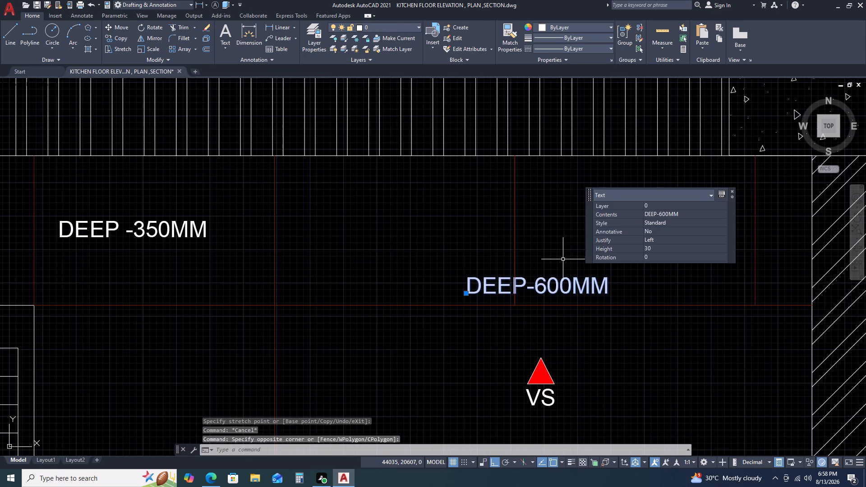
pyautogui.click(563, 259)
pyautogui.click(411, 209)
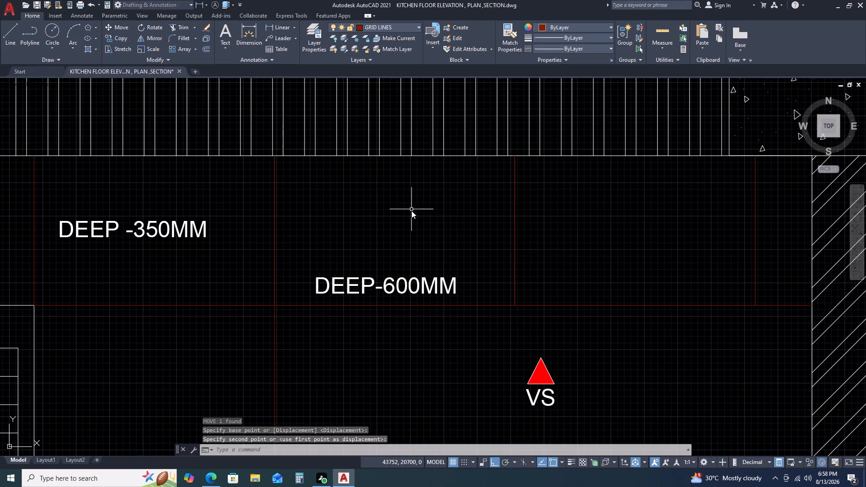
pyautogui.scroll(-2, 433, 246)
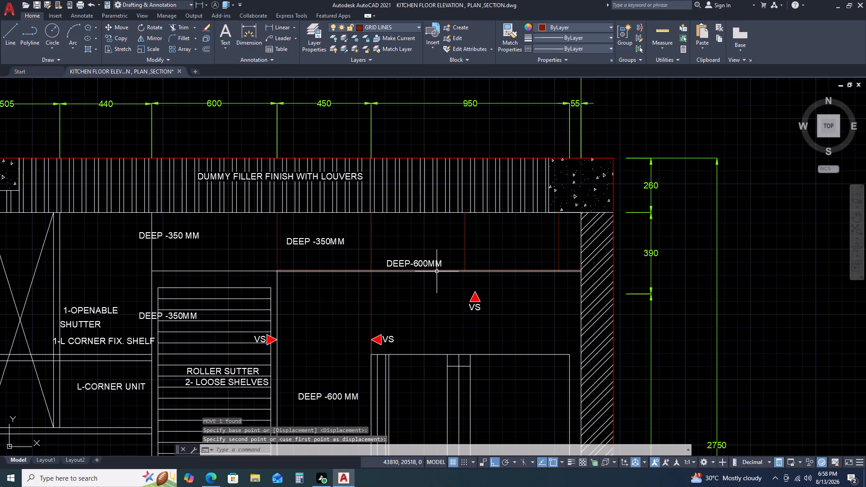
pyautogui.click(438, 261)
pyautogui.write('M')
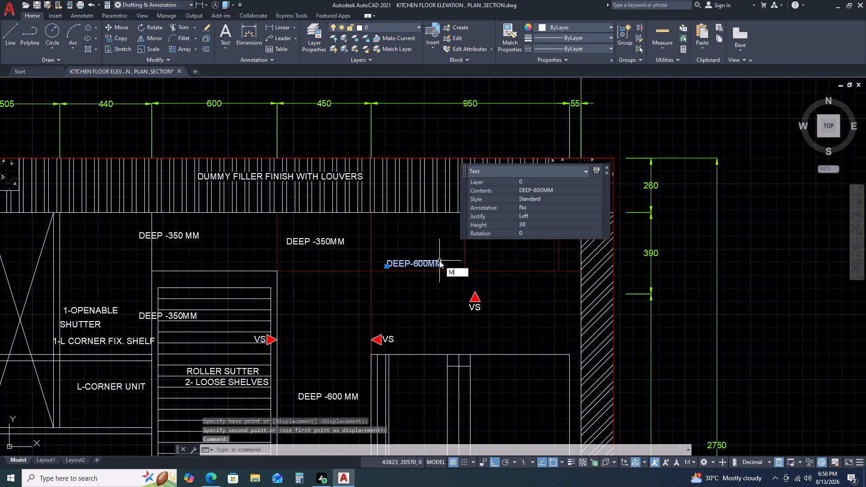
pyautogui.press('space')
pyautogui.click(431, 266)
pyautogui.press('F8')
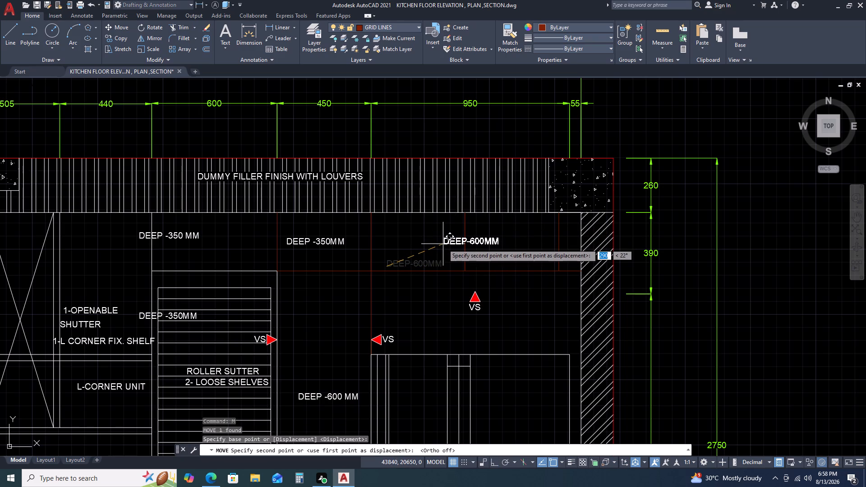
pyautogui.click(443, 244)
# Copy the DEEP-600MM label to just below the horizontal grid line, beside the VS marker above the refrigerator.
pyautogui.click(475, 240)
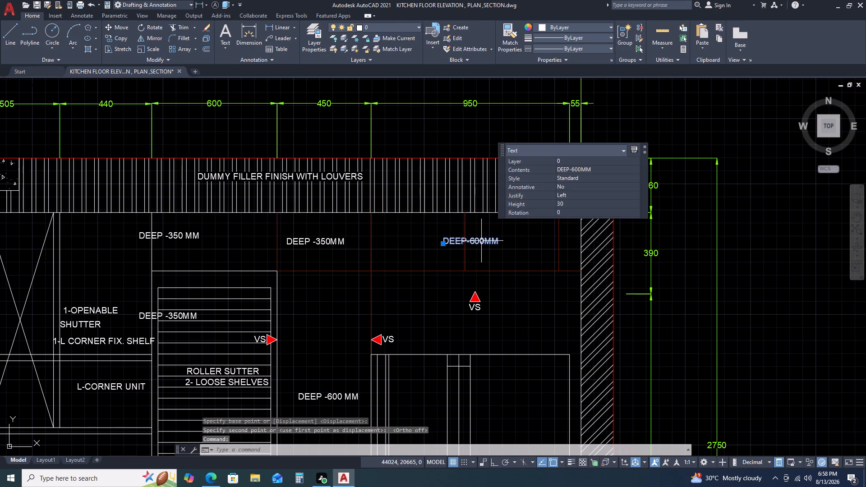
pyautogui.press('c')
pyautogui.write('O')
pyautogui.press('space')
pyautogui.click(482, 241)
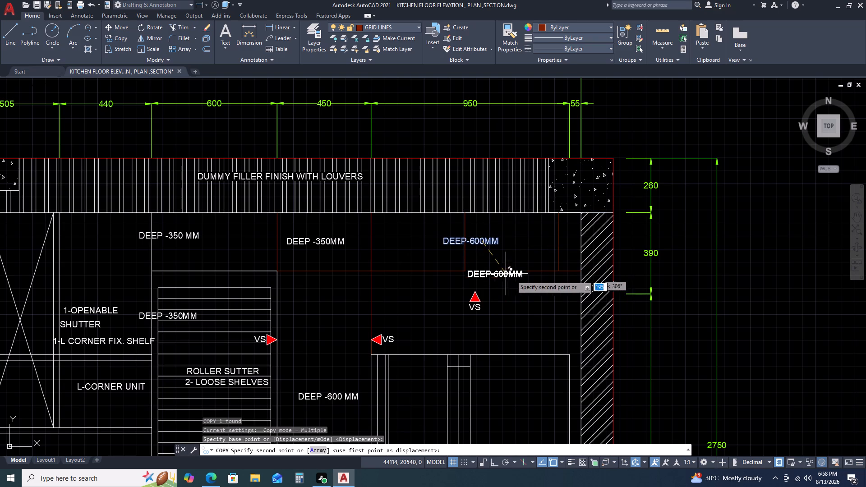
pyautogui.click(535, 285)
pyautogui.click(535, 285)
pyautogui.press('Escape')
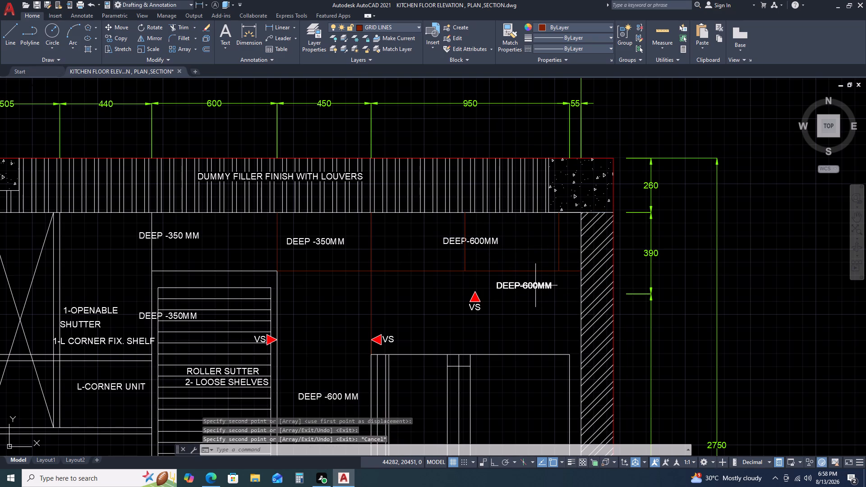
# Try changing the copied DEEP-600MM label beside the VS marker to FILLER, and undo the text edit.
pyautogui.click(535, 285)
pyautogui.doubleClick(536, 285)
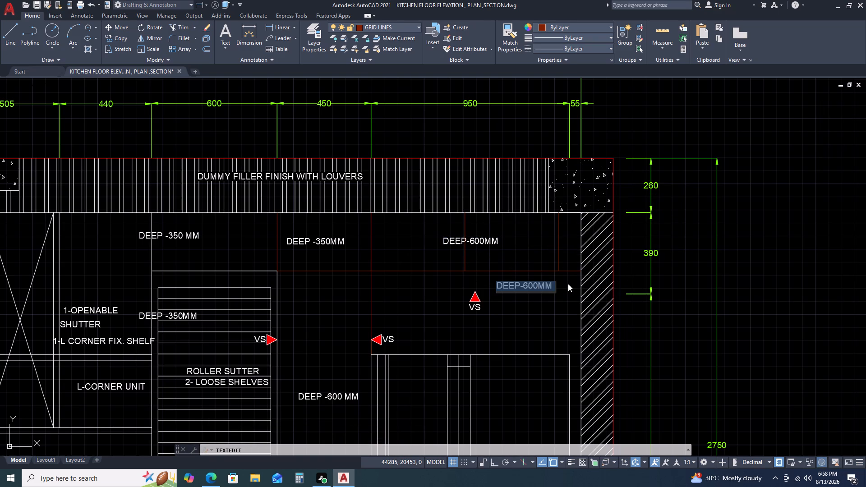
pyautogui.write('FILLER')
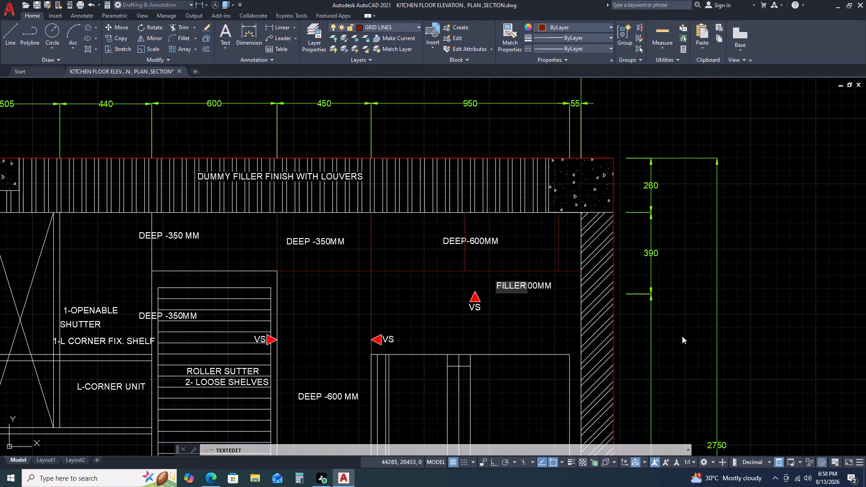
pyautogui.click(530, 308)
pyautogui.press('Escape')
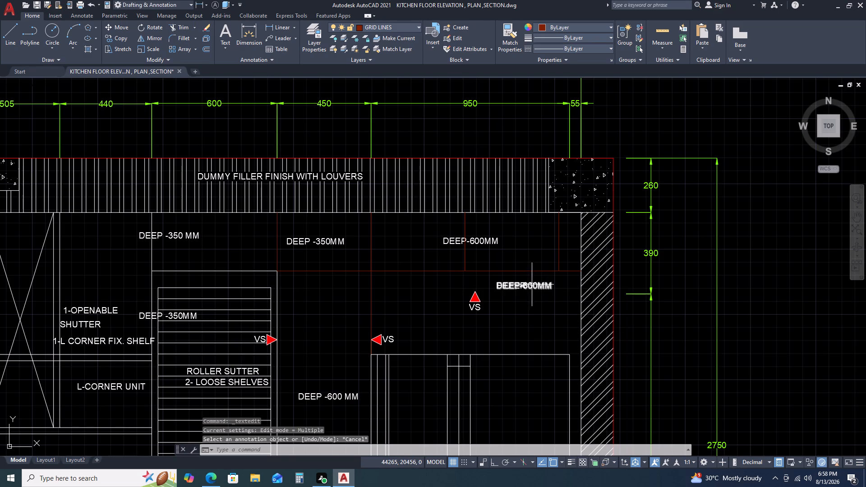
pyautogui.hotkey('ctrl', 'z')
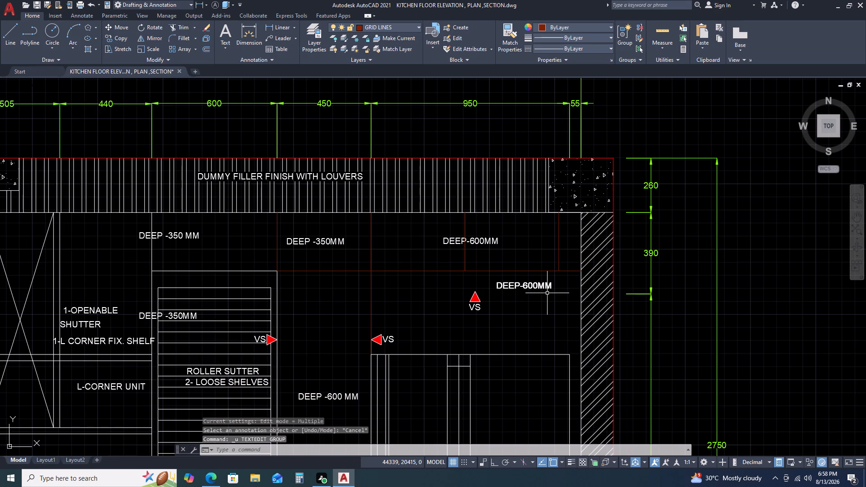
# Change the copied label beside the VS marker above the refrigerator to FILLER.
pyautogui.doubleClick(547, 289)
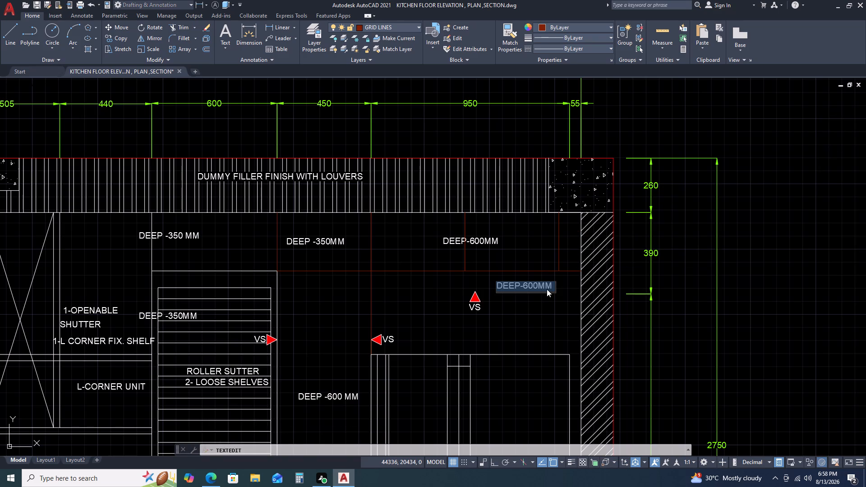
pyautogui.write('FILL')
pyautogui.write('ER')
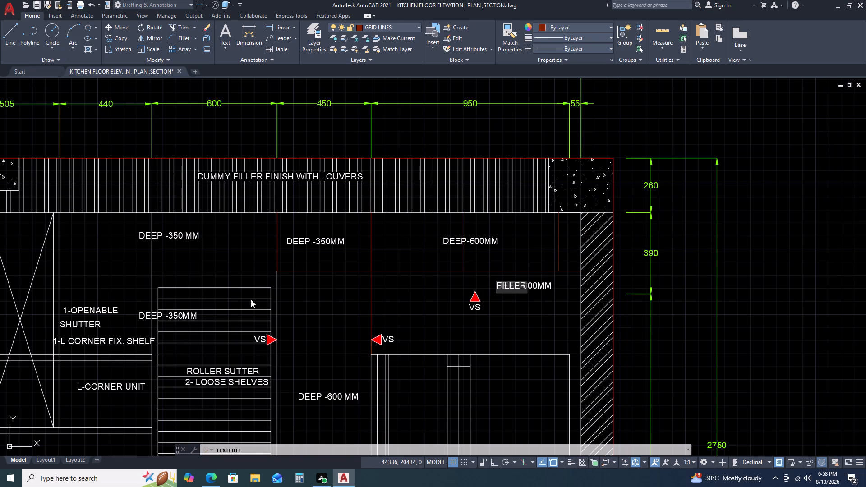
pyautogui.click(568, 350)
pyautogui.press('Escape')
# Delete the leftover DEEP-600MM label that overlaps the FILLER label beside the VS marker above the refrigerator.
pyautogui.scroll(3, 539, 298)
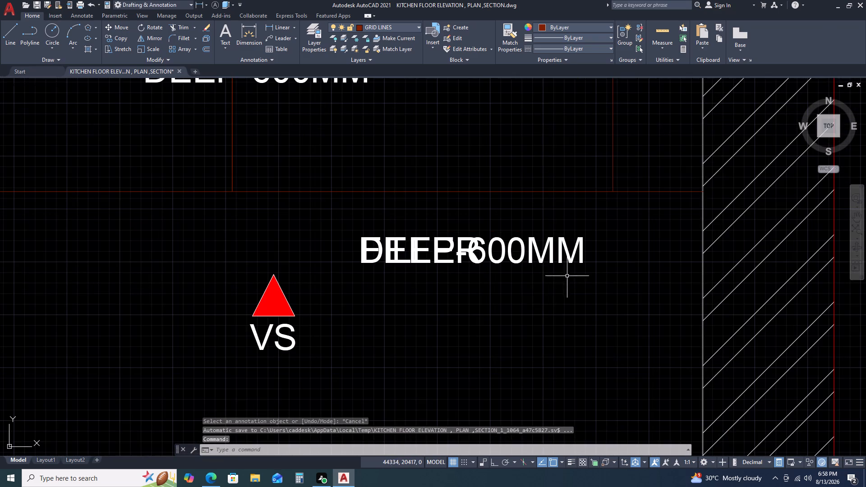
pyautogui.moveTo(583, 259); pyautogui.dragTo(579, 243)
pyautogui.click(573, 231)
pyautogui.press('Delete')
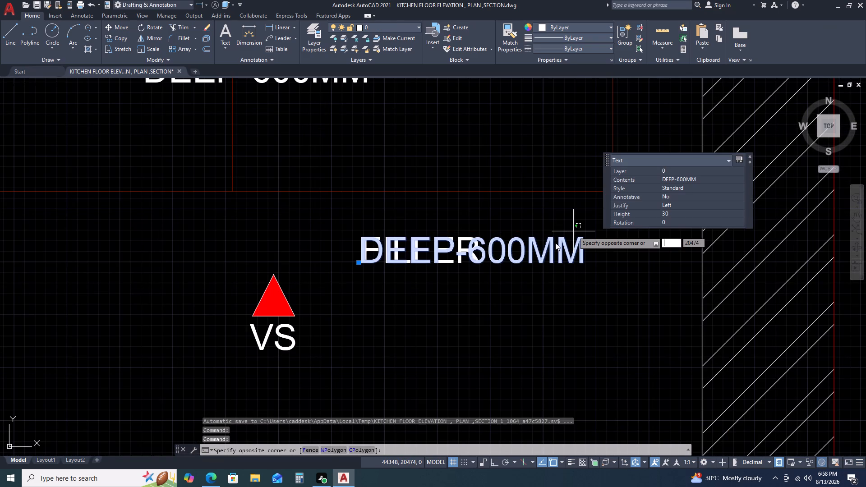
pyautogui.press('Delete')
pyautogui.press('Escape')
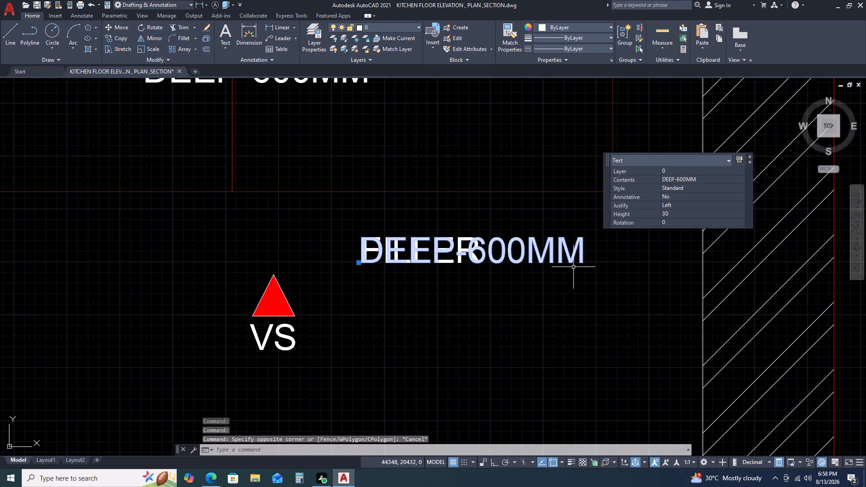
pyautogui.press('Delete')
# Set the rotation of the FILLER label above the refrigerator to 90.
pyautogui.click(515, 228)
pyautogui.moveTo(442, 271); pyautogui.dragTo(442, 276)
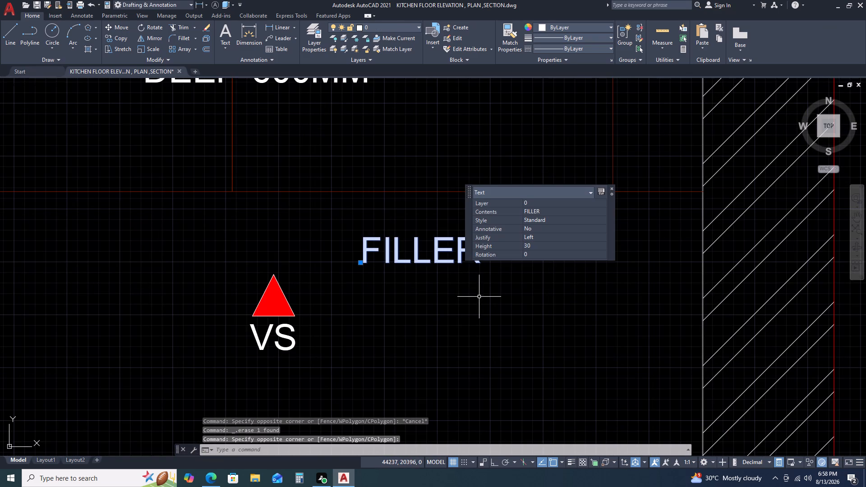
pyautogui.click(547, 256)
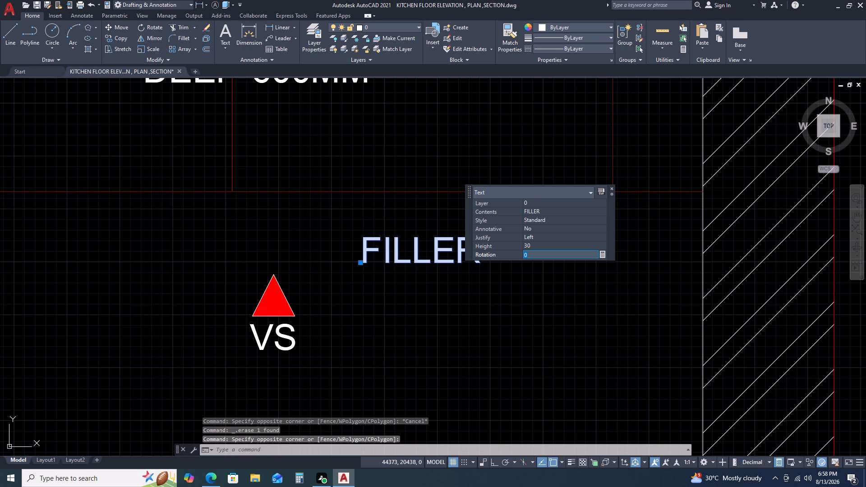
pyautogui.write('90')
pyautogui.press('Return')
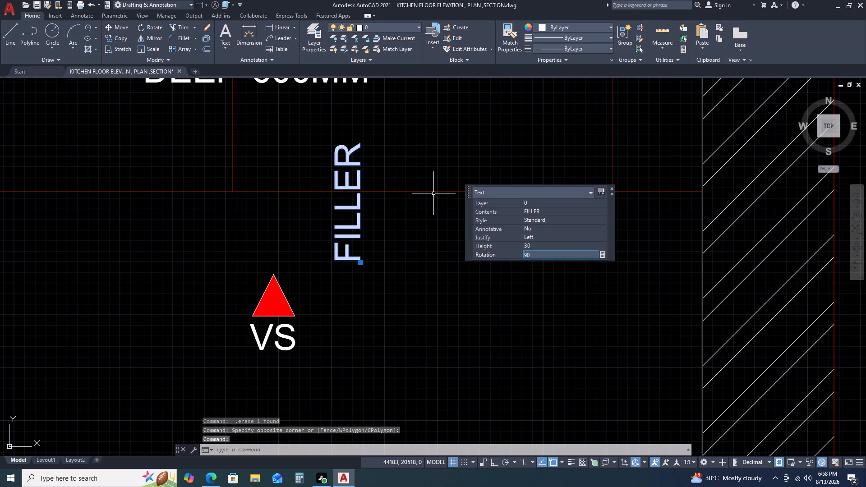
pyautogui.press('Escape')
# Move the vertical FILLER label into the narrow strip between the last vertical grid line and the hatched wall beside DEEP-600MM.
pyautogui.moveTo(378, 207); pyautogui.dragTo(366, 214)
pyautogui.click(331, 247)
pyautogui.press('m')
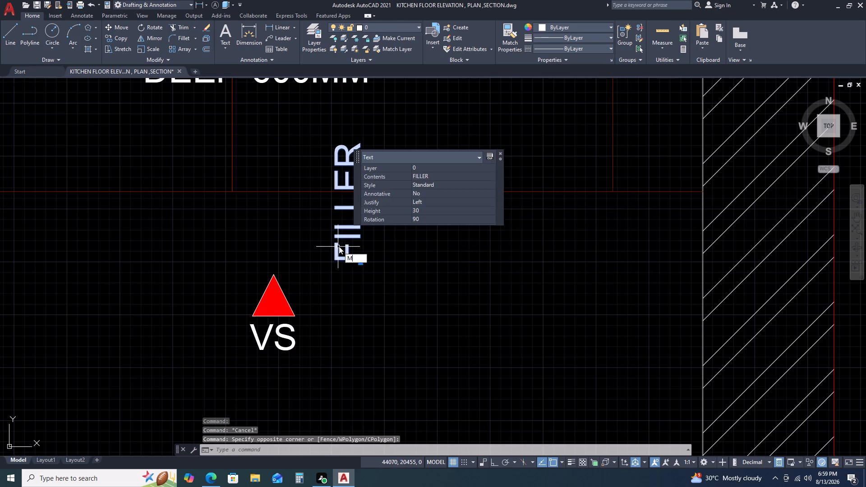
pyautogui.press('space')
pyautogui.moveTo(366, 253); pyautogui.dragTo(386, 254)
pyautogui.scroll(-3, 623, 236)
pyautogui.scroll(2, 635, 208)
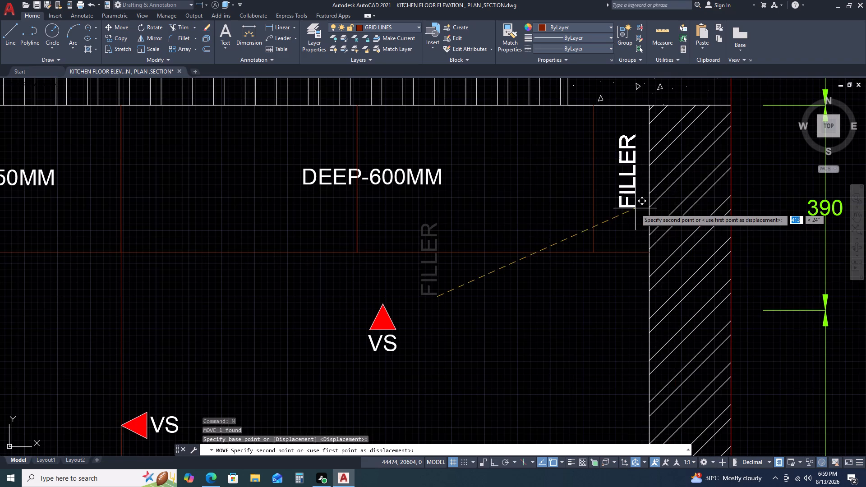
pyautogui.click(635, 212)
pyautogui.press('Escape')
# Move the VS marker above the refrigerator straight up so its tip touches the horizontal grid line under DEEP-600MM.
pyautogui.scroll(-3, 459, 251)
pyautogui.moveTo(516, 315); pyautogui.dragTo(582, 266, button='middle')
pyautogui.scroll(-1, 589, 263)
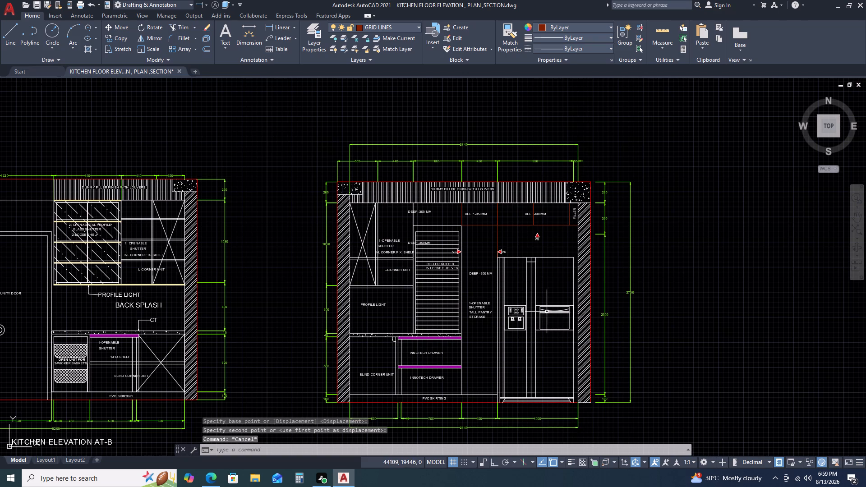
pyautogui.scroll(3, 530, 224)
pyautogui.click(522, 240)
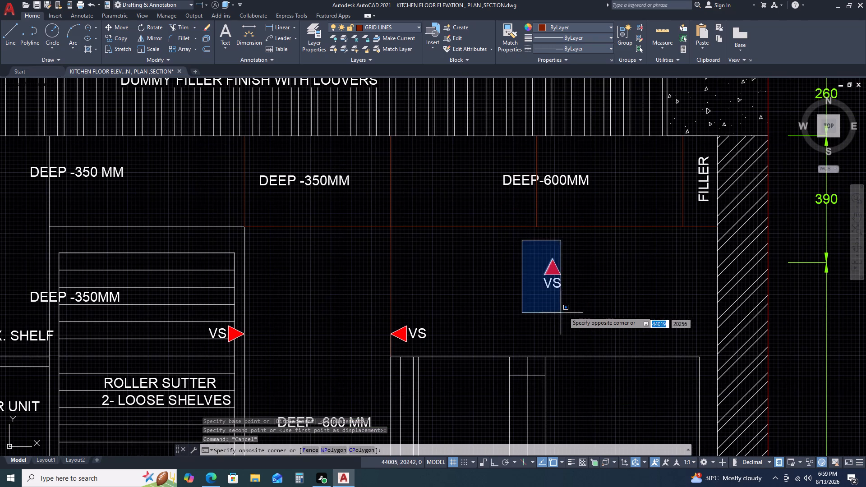
pyautogui.click(571, 305)
pyautogui.write('M')
pyautogui.press('space')
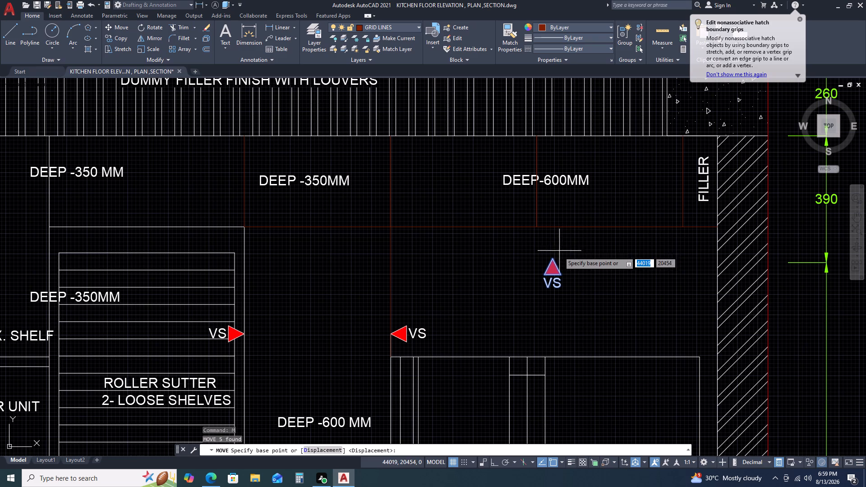
pyautogui.click(553, 262)
pyautogui.click(553, 226)
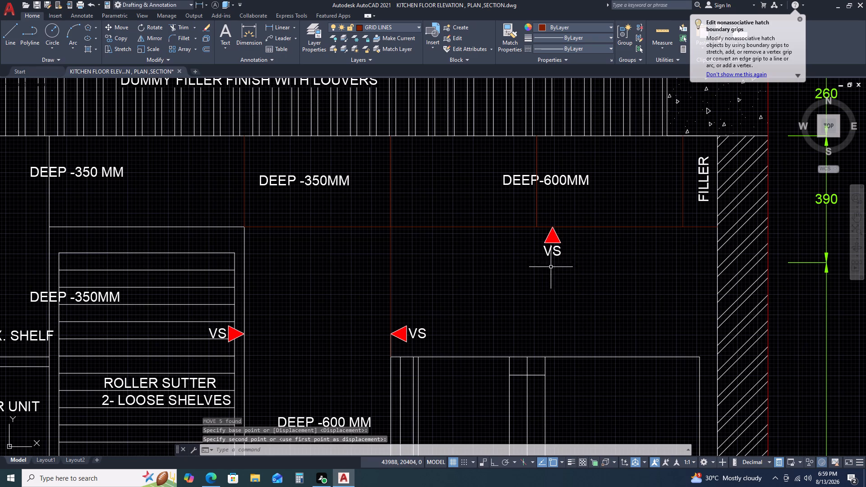
pyautogui.press('Escape')
# Hatch the thin horizontal strip between the L-CORNER UNIT and the PROFILE LIGHT label in the third elevation.
pyautogui.scroll(-2, 561, 271)
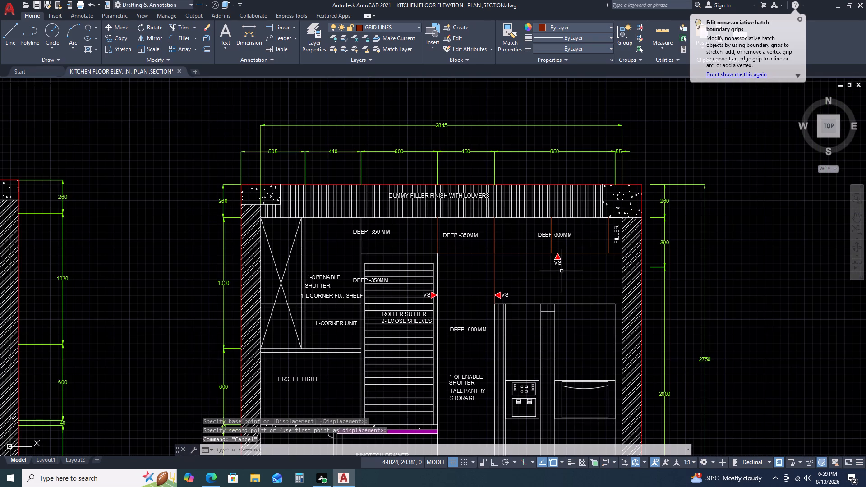
pyautogui.scroll(-1, 557, 300)
pyautogui.middleClick(565, 342)
pyautogui.moveTo(575, 320); pyautogui.dragTo(576, 315, button='middle')
pyautogui.middleClick(577, 314)
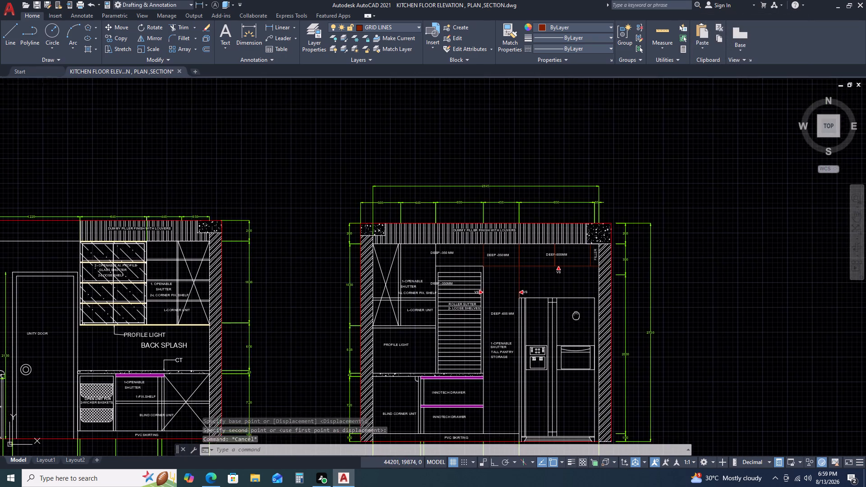
pyautogui.scroll(-2, 576, 334)
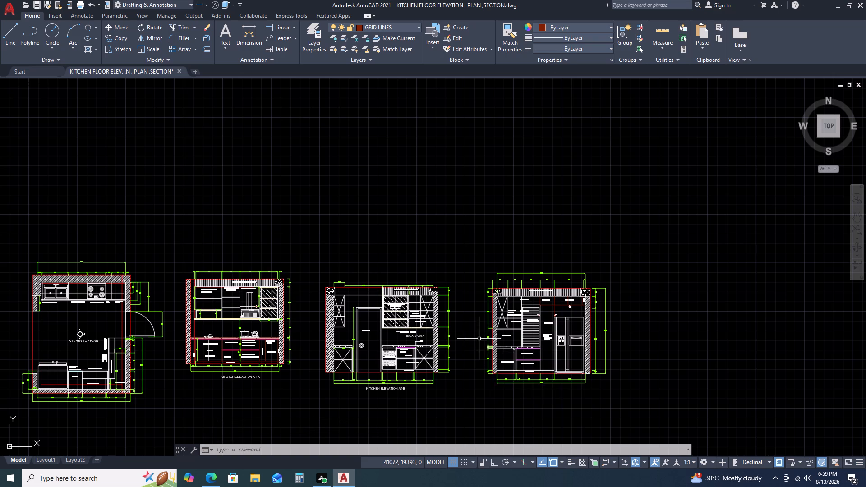
pyautogui.scroll(3, 492, 327)
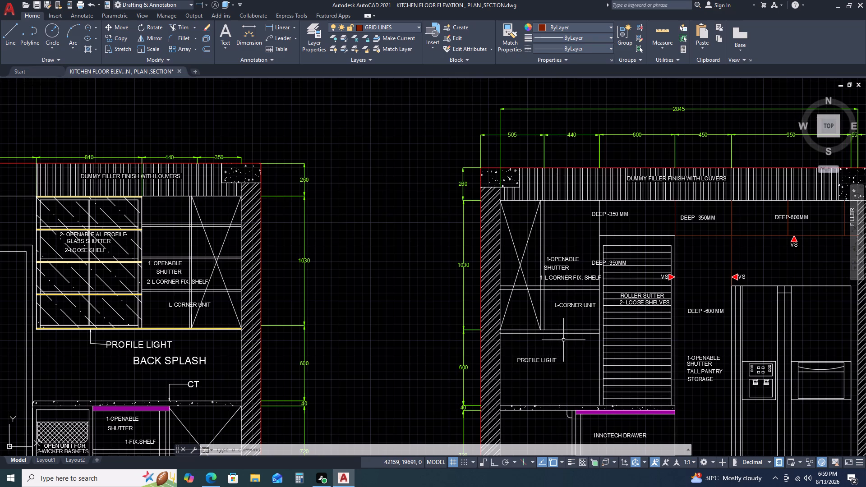
pyautogui.scroll(2, 562, 340)
pyautogui.write('H')
pyautogui.press('space')
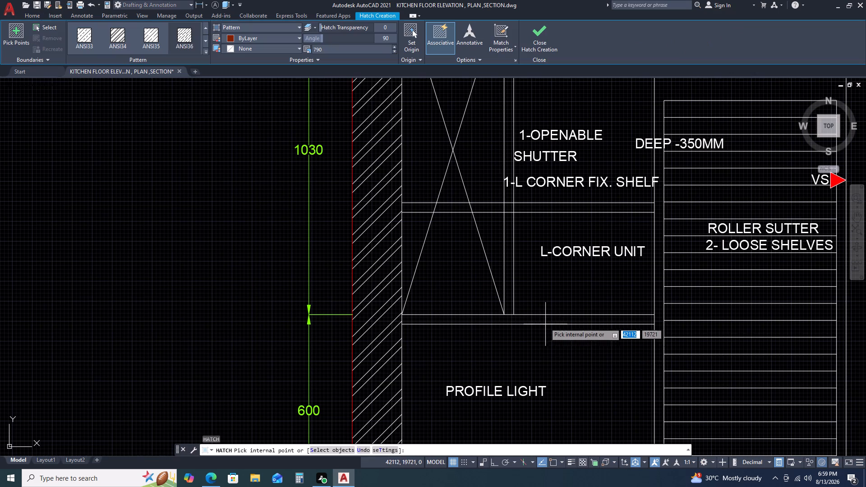
pyautogui.click(544, 320)
pyautogui.press('Escape')
# Match the new strip hatch above PROFILE LIGHT to the yellow solid hatch of the profile strip in kitchen elevation A.
pyautogui.scroll(-4, 418, 326)
pyautogui.scroll(-2, 490, 334)
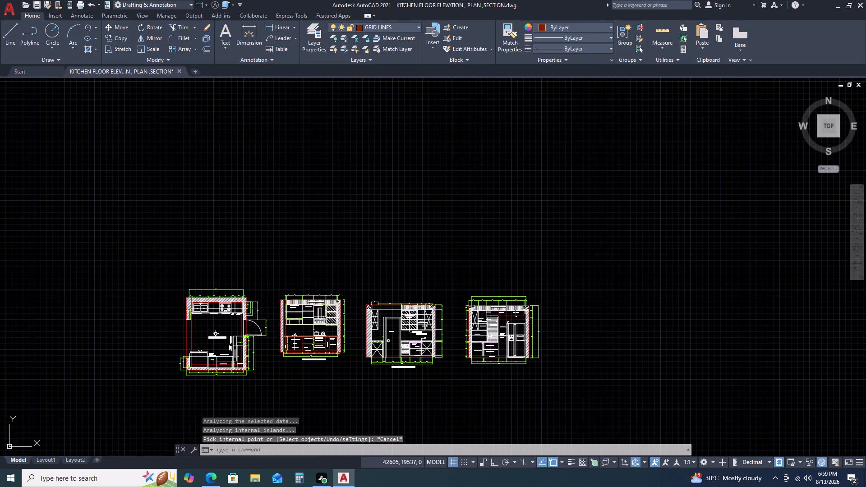
pyautogui.scroll(3, 244, 327)
pyautogui.scroll(3, 442, 290)
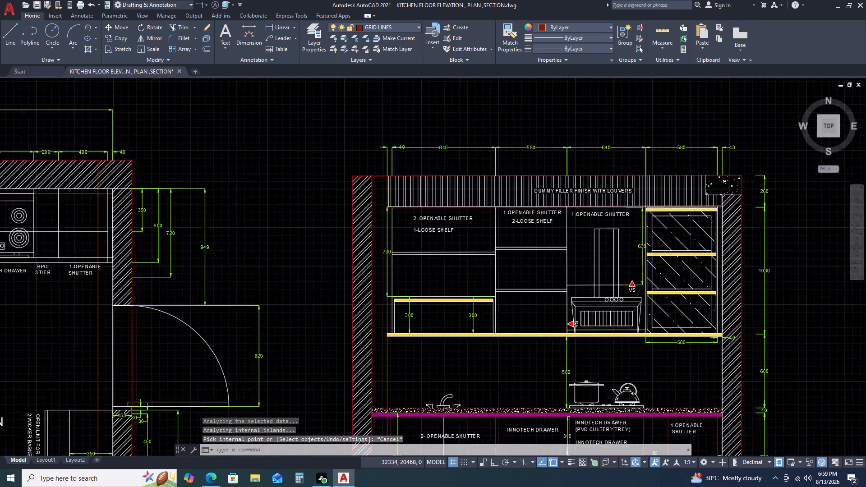
pyautogui.scroll(4, 438, 308)
pyautogui.click(437, 316)
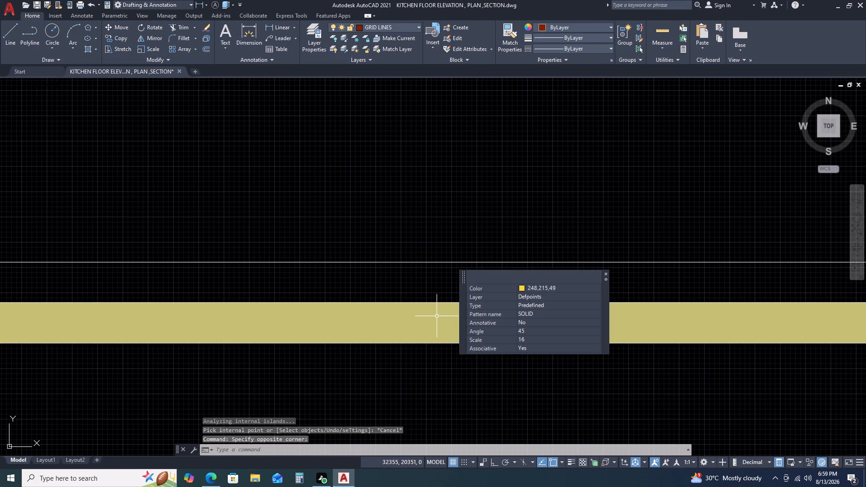
pyautogui.write('MA')
pyautogui.press('space')
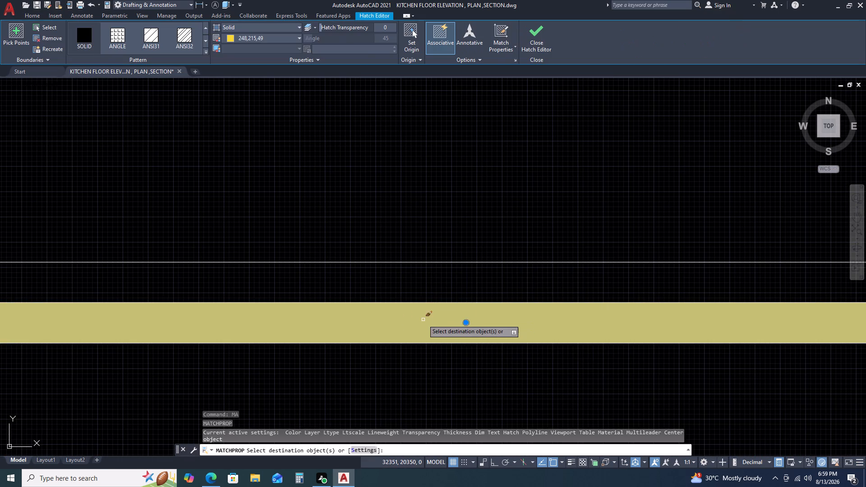
pyautogui.scroll(-6, 392, 322)
pyautogui.scroll(-5, 439, 316)
pyautogui.scroll(-4, 690, 354)
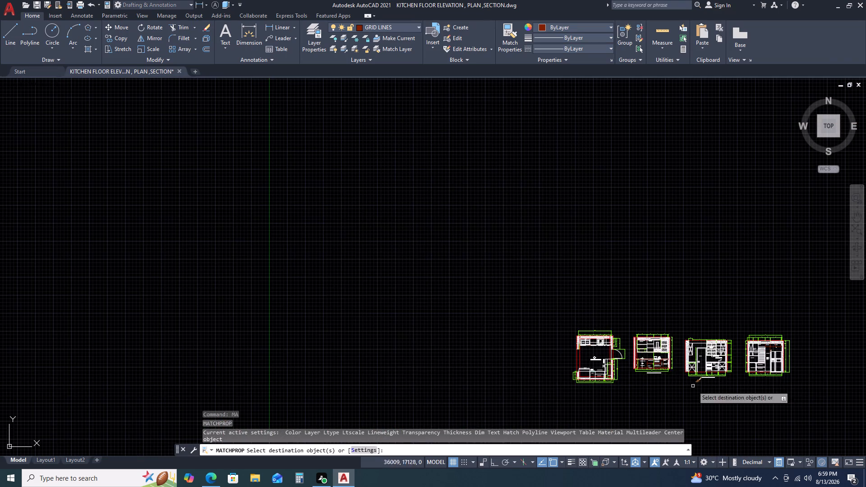
pyautogui.scroll(7, 756, 359)
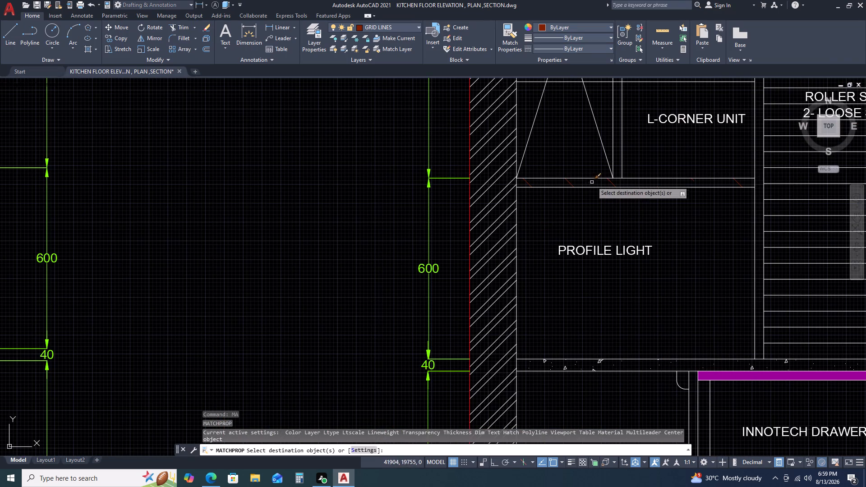
pyautogui.click(613, 183)
pyautogui.press('Escape')
# Copy the vertical FILLER label from the upper wall strip into the narrow strip beside the upper INNOTECH DRAWER.
pyautogui.scroll(-1, 259, 272)
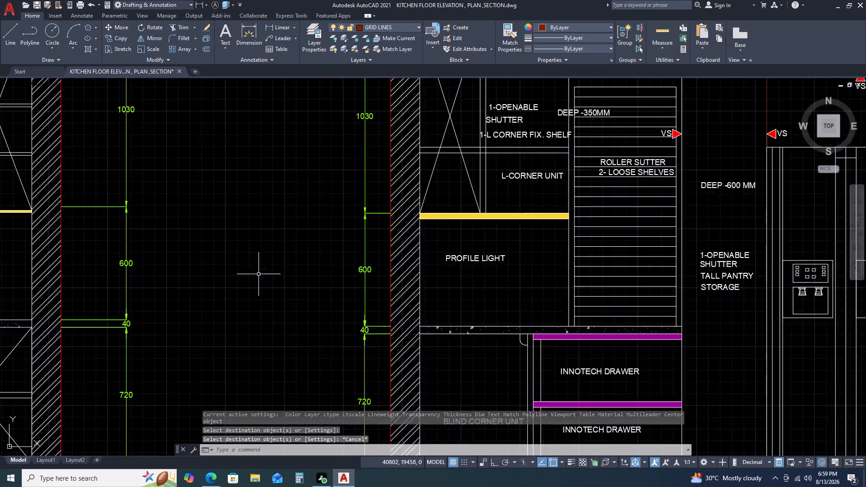
pyautogui.scroll(-2, 258, 274)
pyautogui.press('Escape')
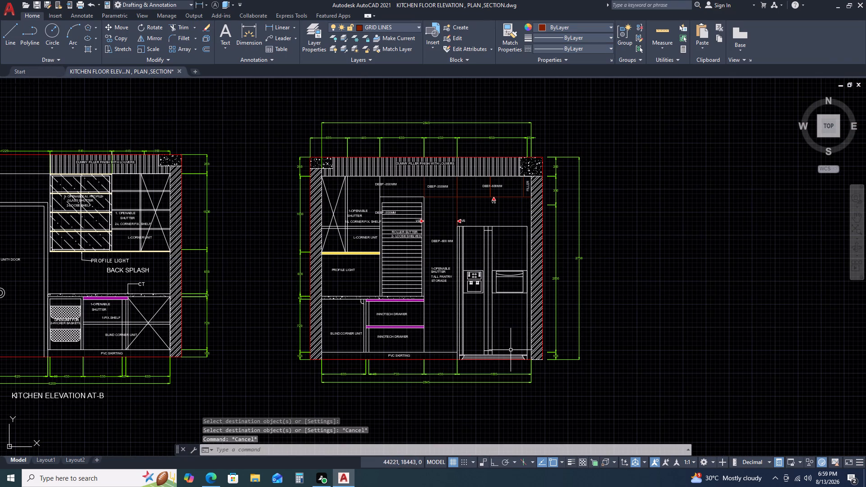
pyautogui.scroll(2, 384, 300)
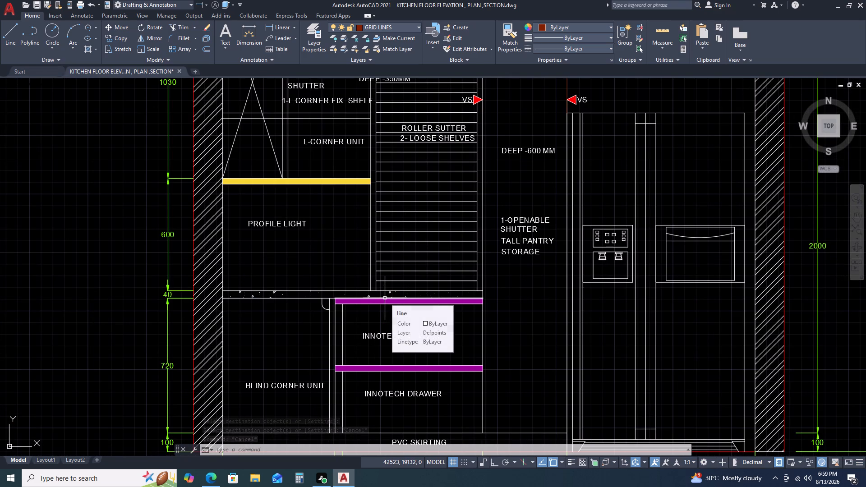
pyautogui.scroll(-2, 385, 298)
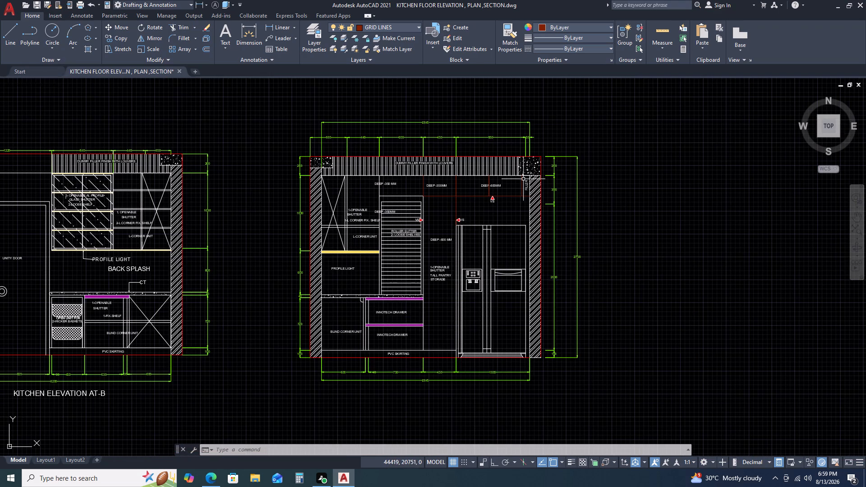
pyautogui.scroll(3, 523, 179)
pyautogui.click(530, 196)
pyautogui.write('CO')
pyautogui.press('space')
pyautogui.click(529, 201)
pyautogui.scroll(-3, 403, 322)
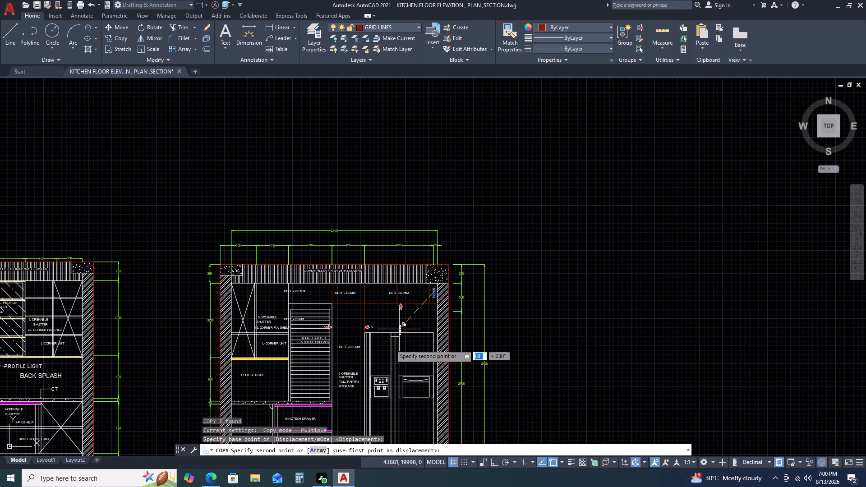
pyautogui.moveTo(333, 399); pyautogui.dragTo(430, 304, button='middle')
pyautogui.scroll(2, 344, 343)
pyautogui.scroll(3, 409, 338)
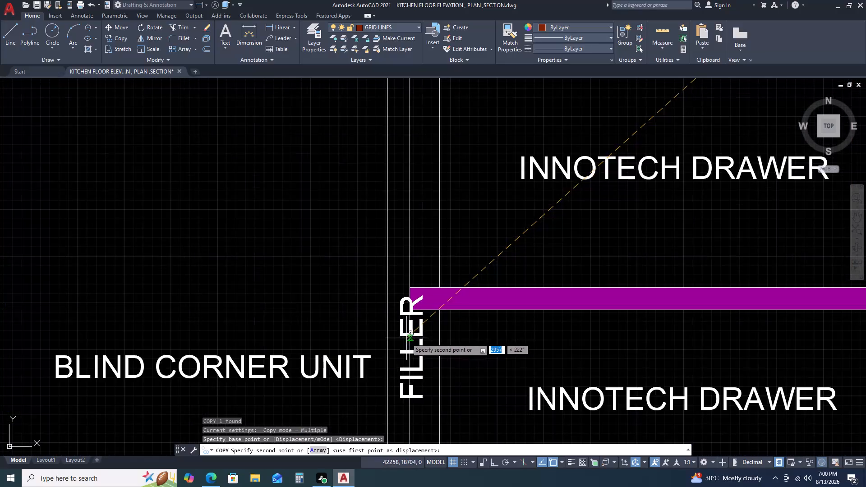
pyautogui.scroll(2, 400, 338)
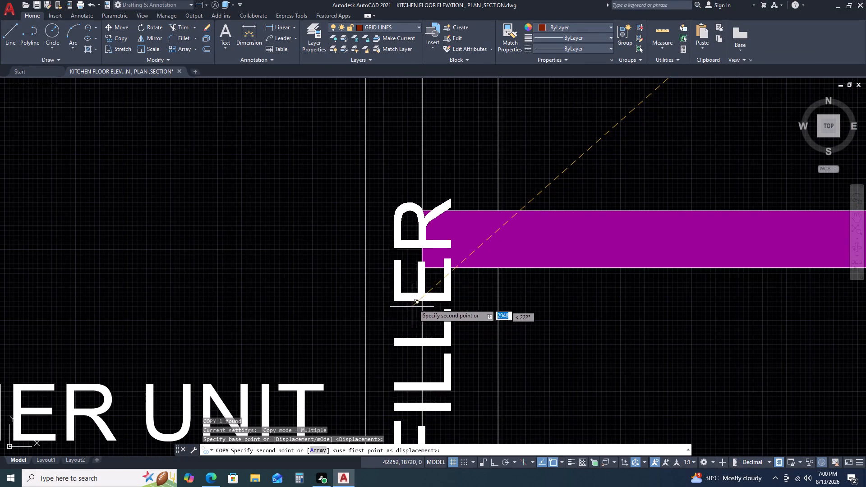
pyautogui.scroll(-3, 446, 225)
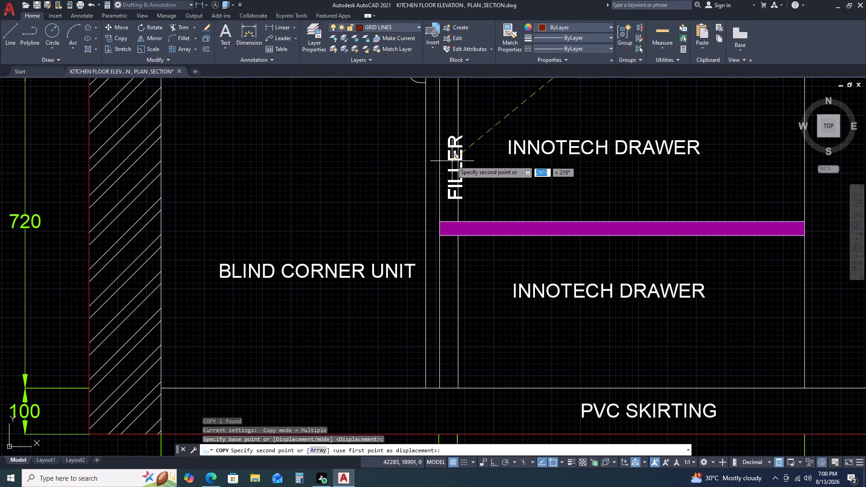
pyautogui.click(447, 158)
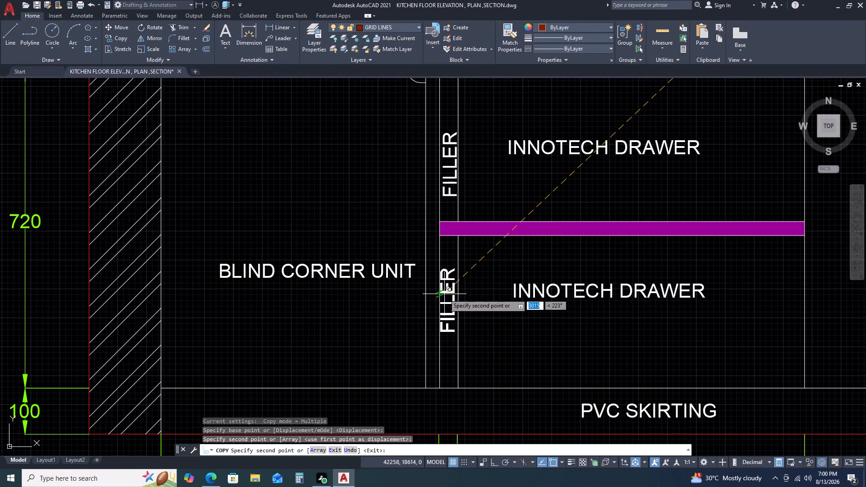
pyautogui.scroll(-3, 434, 300)
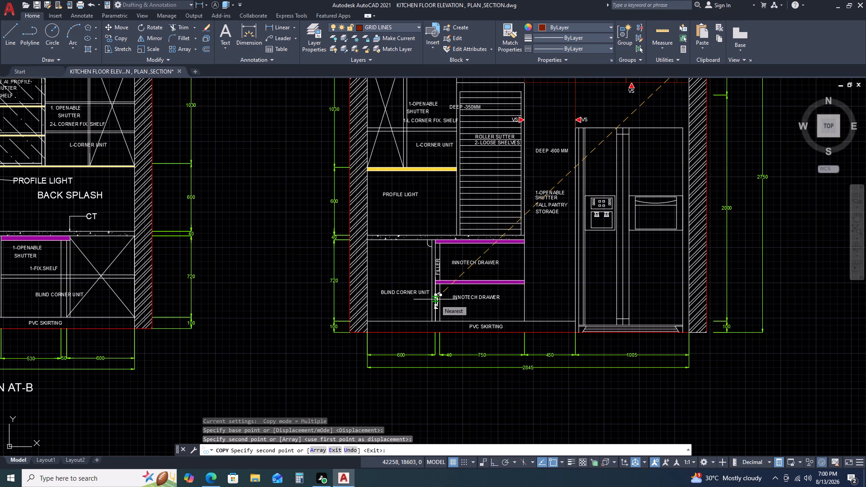
pyautogui.press('Escape')
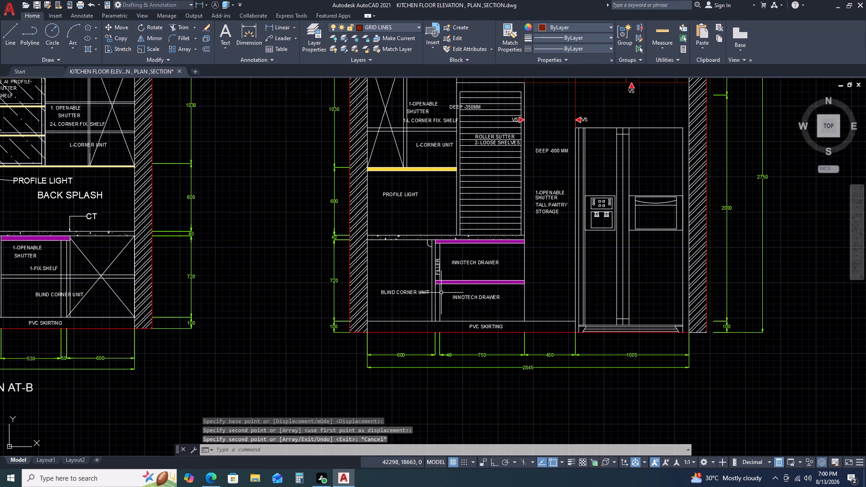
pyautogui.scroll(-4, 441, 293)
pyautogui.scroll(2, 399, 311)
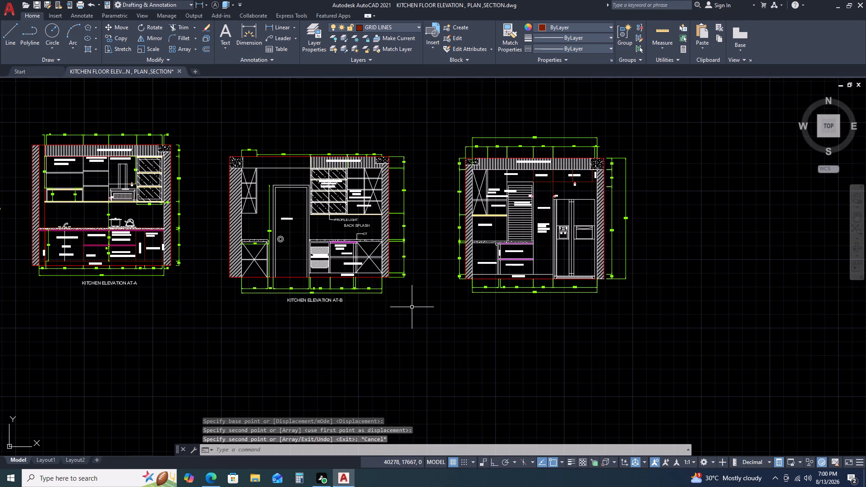
# Copy the KITCHEN ELEVATION AT-B title horizontally across to sit beneath the third elevation's bottom dimensions.
pyautogui.scroll(3, 353, 327)
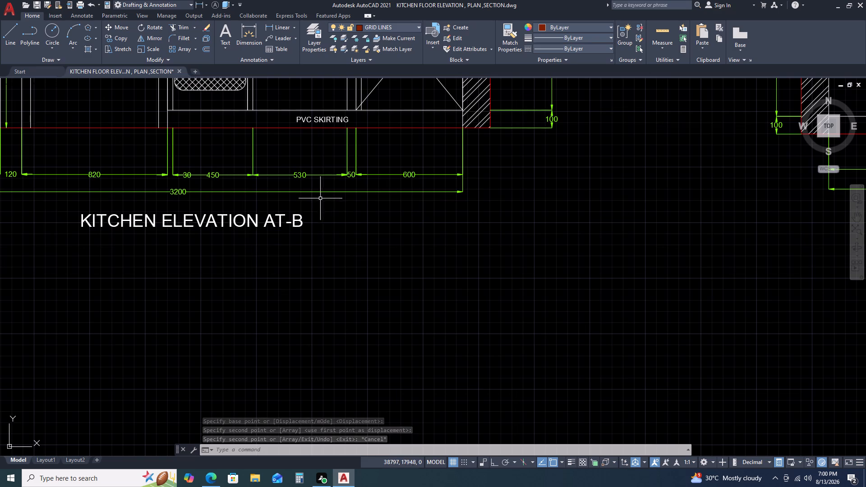
pyautogui.click(320, 198)
pyautogui.click(292, 239)
pyautogui.press('c')
pyautogui.press('o')
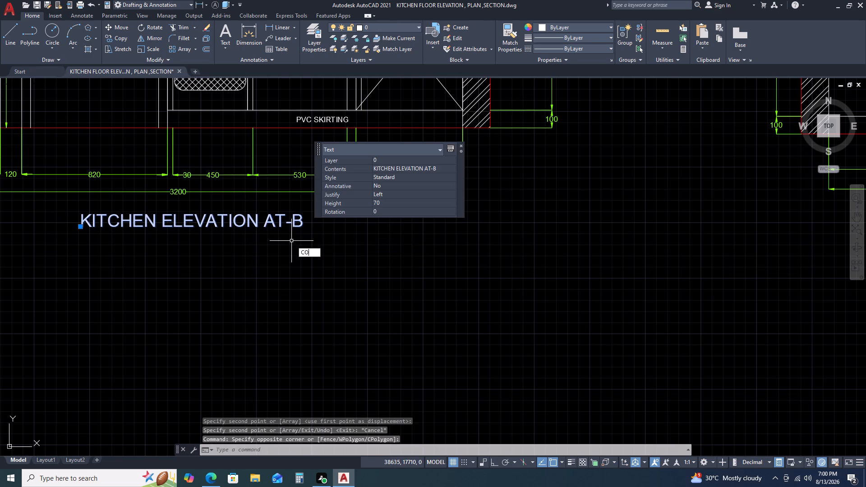
pyautogui.press('space')
pyautogui.moveTo(303, 242); pyautogui.dragTo(409, 266)
pyautogui.scroll(-2, 815, 301)
pyautogui.moveTo(788, 311); pyautogui.dragTo(723, 328, button='middle')
pyautogui.moveTo(695, 331); pyautogui.dragTo(668, 333, button='middle')
pyautogui.moveTo(662, 333); pyautogui.dragTo(631, 333, button='middle')
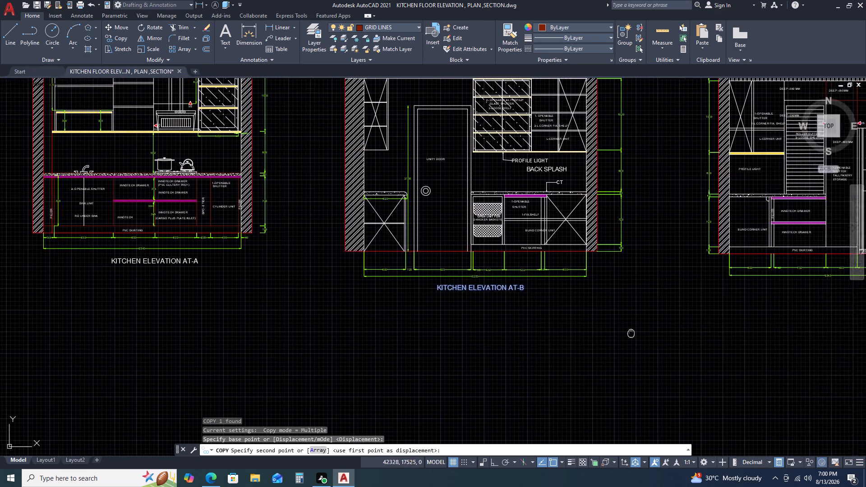
pyautogui.scroll(-3, 586, 306)
pyautogui.scroll(2, 652, 308)
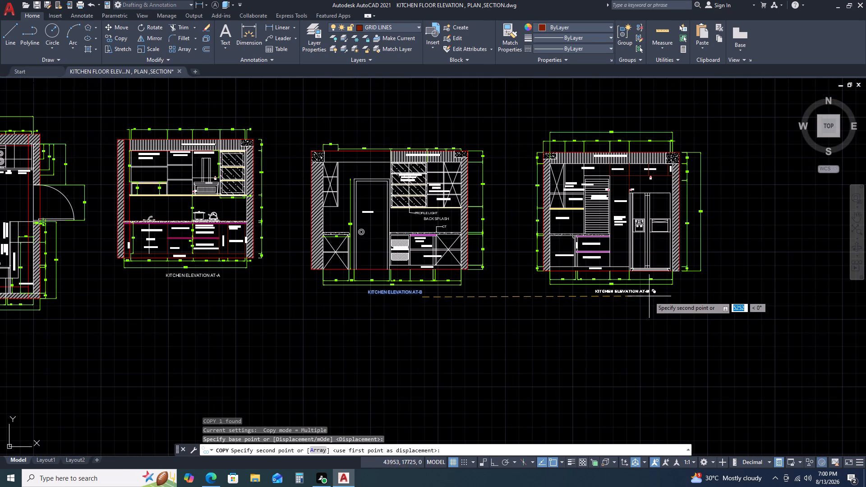
pyautogui.click(645, 299)
pyautogui.press('Escape')
# Change the copied title under the third elevation to read KITCHEN ELEVATION AT-C.
pyautogui.doubleClick(645, 295)
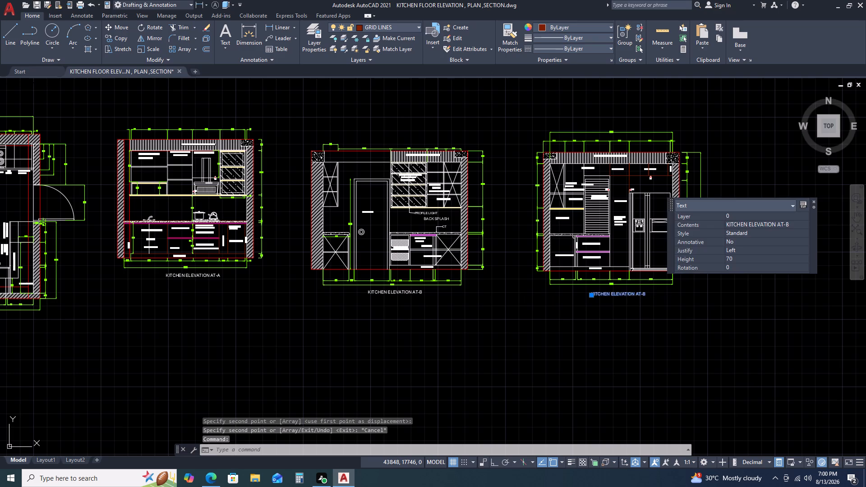
pyautogui.click(643, 289)
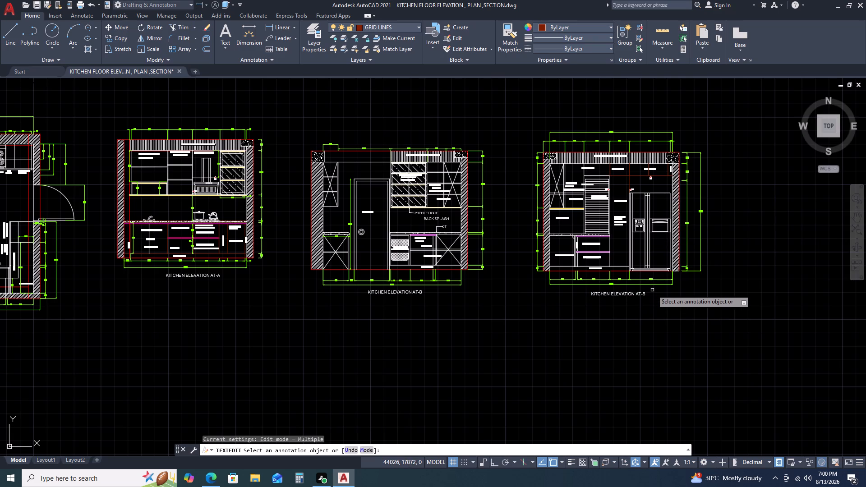
pyautogui.scroll(3, 652, 290)
pyautogui.click(617, 310)
pyautogui.doubleClick(617, 310)
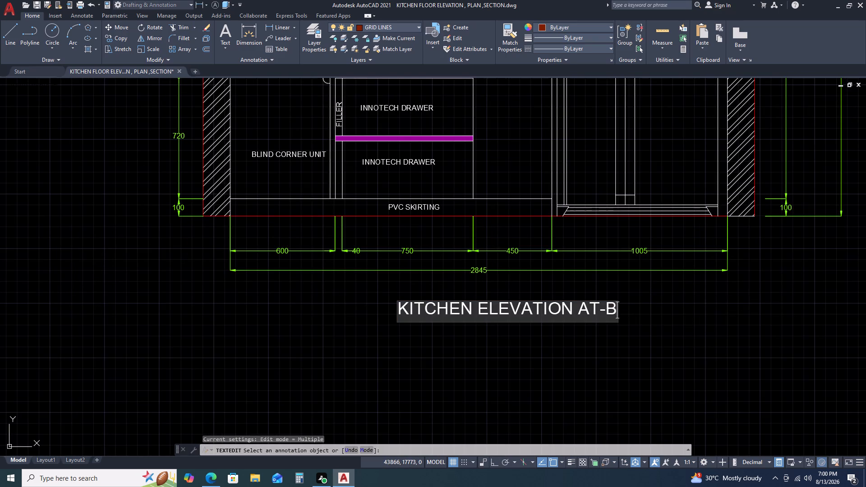
pyautogui.click(617, 310)
pyautogui.press('BackSpace')
pyautogui.press('c')
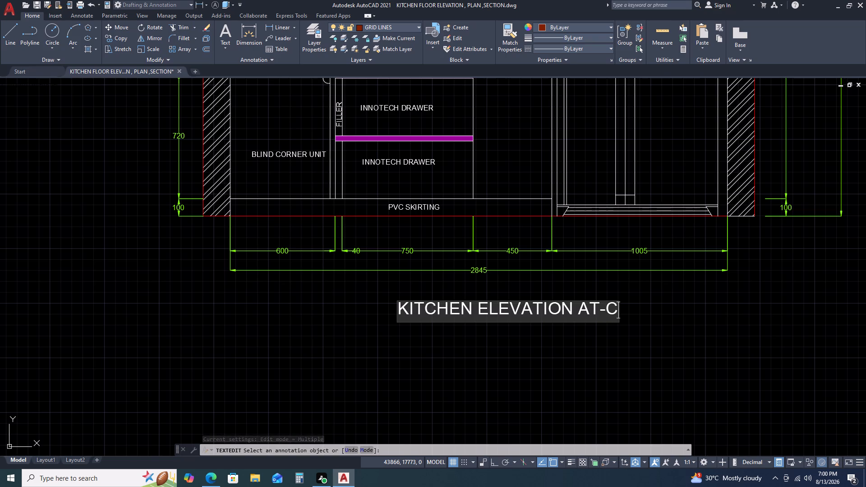
pyautogui.click(694, 446)
pyautogui.press('Escape')
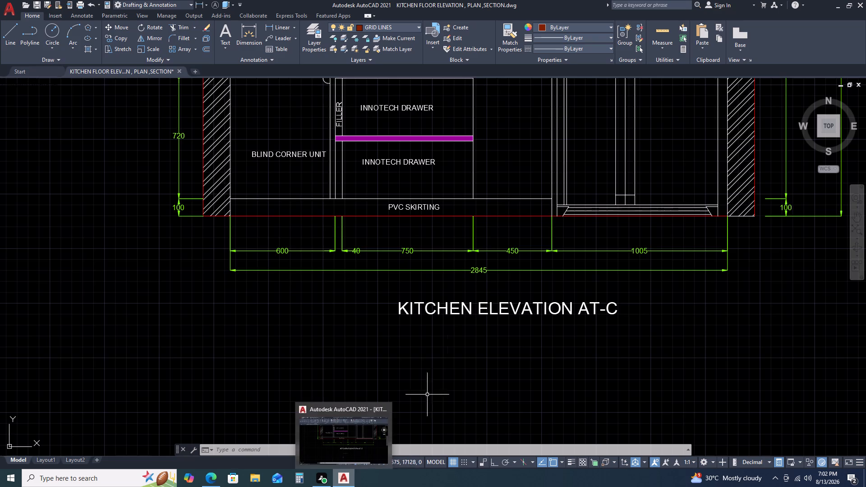
# Review the kitchen top plan and elevations A, B and C, comparing their labels, dimensions and markers.
pyautogui.scroll(-2, 473, 285)
pyautogui.scroll(-2, 590, 263)
pyautogui.moveTo(636, 272); pyautogui.dragTo(562, 303, button='middle')
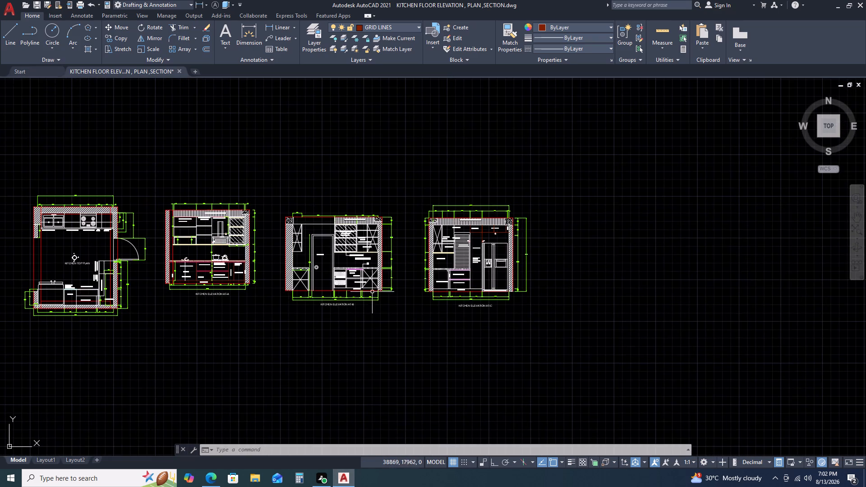
pyautogui.scroll(1, 406, 274)
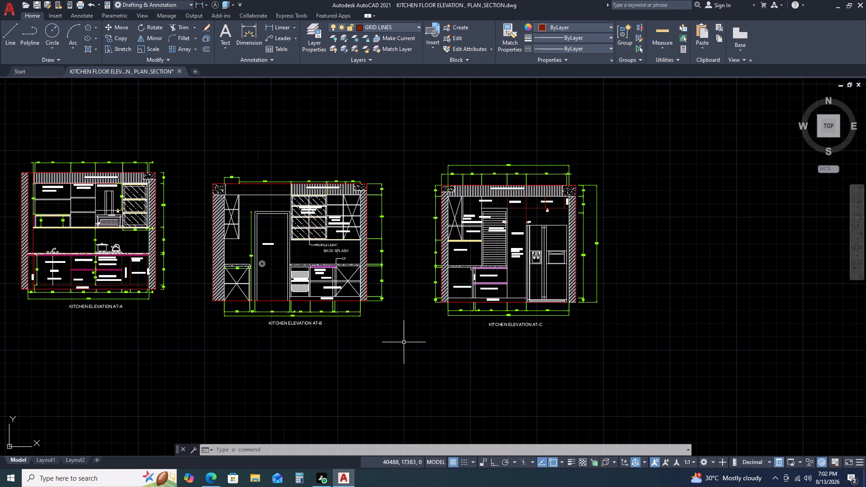
pyautogui.scroll(2, 482, 314)
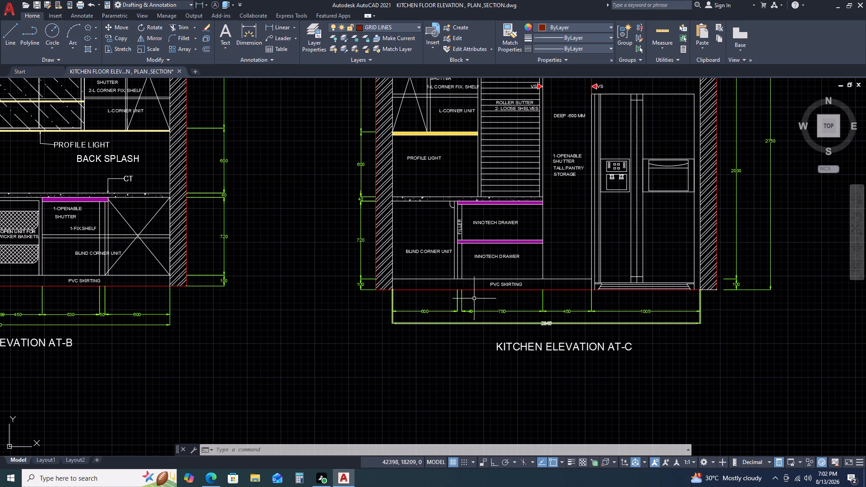
pyautogui.scroll(-4, 554, 279)
pyautogui.scroll(2, 310, 273)
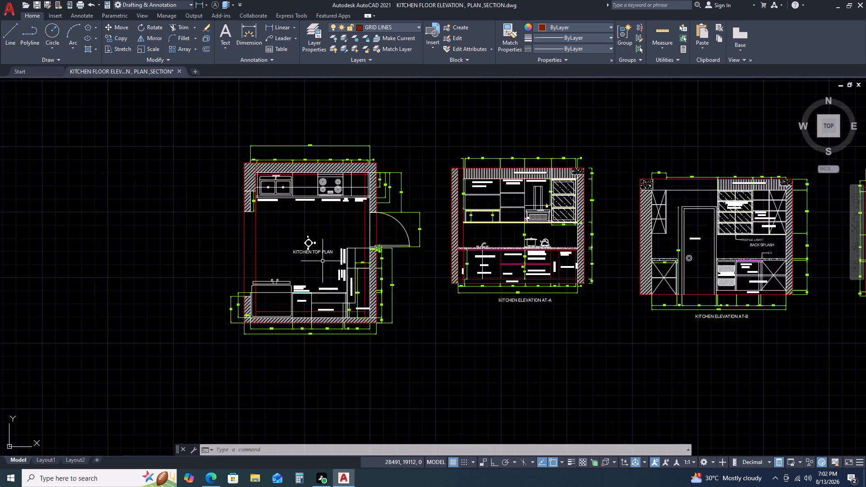
pyautogui.scroll(2, 322, 261)
pyautogui.scroll(-2, 380, 265)
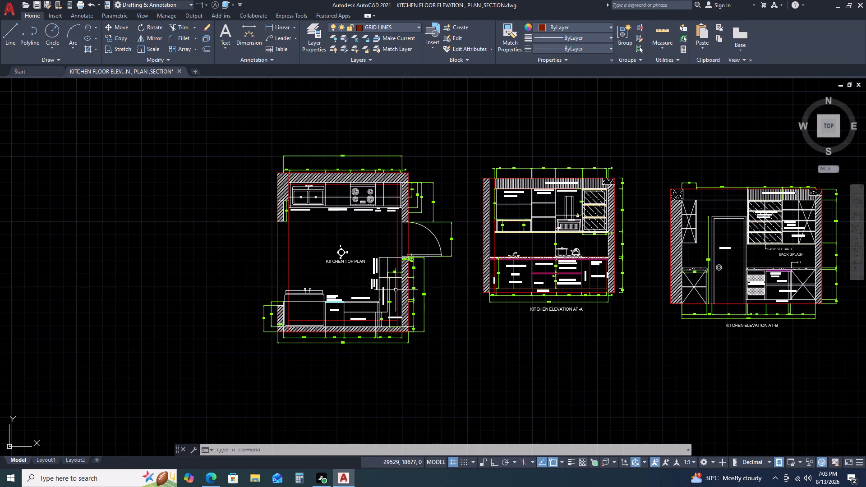
pyautogui.scroll(-1, 395, 292)
pyautogui.scroll(2, 772, 270)
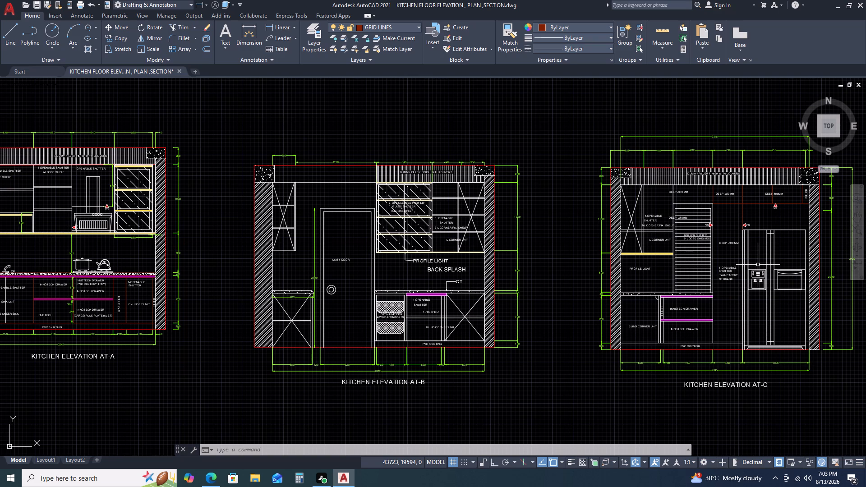
pyautogui.scroll(-1, 730, 267)
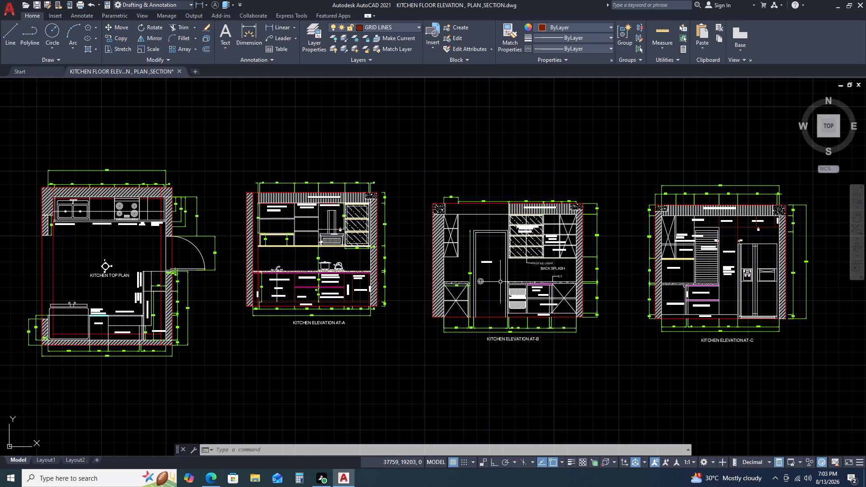
pyautogui.scroll(2, 648, 267)
pyautogui.moveTo(700, 271); pyautogui.dragTo(700, 272, button='middle')
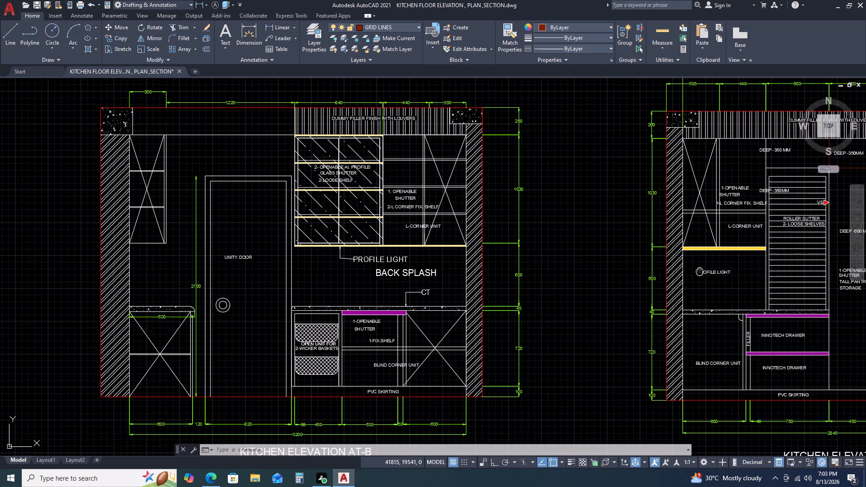
pyautogui.moveTo(700, 272); pyautogui.dragTo(493, 235, button='middle')
pyautogui.moveTo(459, 234); pyautogui.dragTo(453, 234, button='middle')
pyautogui.scroll(-2, 463, 240)
pyautogui.scroll(3, 573, 188)
pyautogui.scroll(-2, 581, 196)
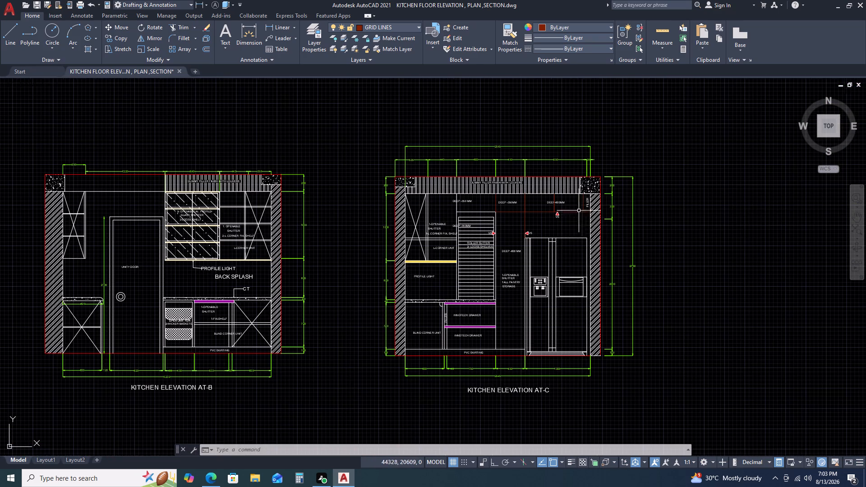
pyautogui.scroll(2, 585, 167)
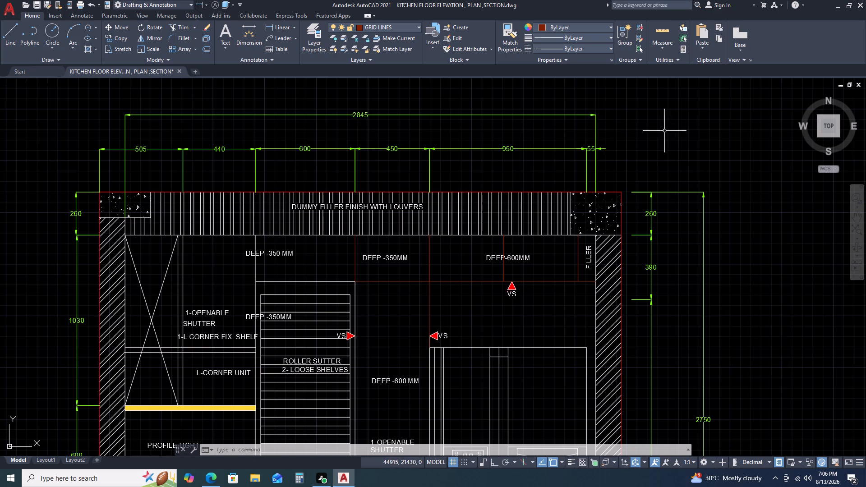
# Shift the overall 2750 height dimension line of elevation C about 150 mm closer to the outer wall.
pyautogui.scroll(-3, 629, 153)
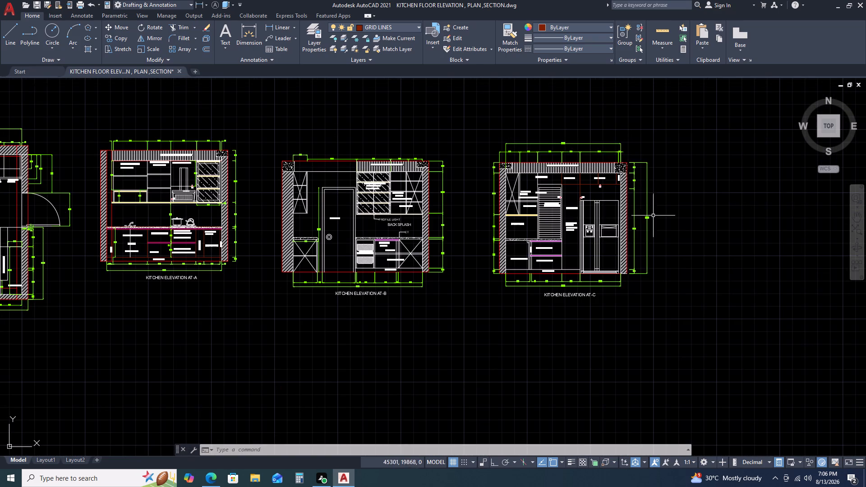
pyautogui.scroll(4, 646, 228)
pyautogui.click(650, 192)
pyautogui.click(634, 190)
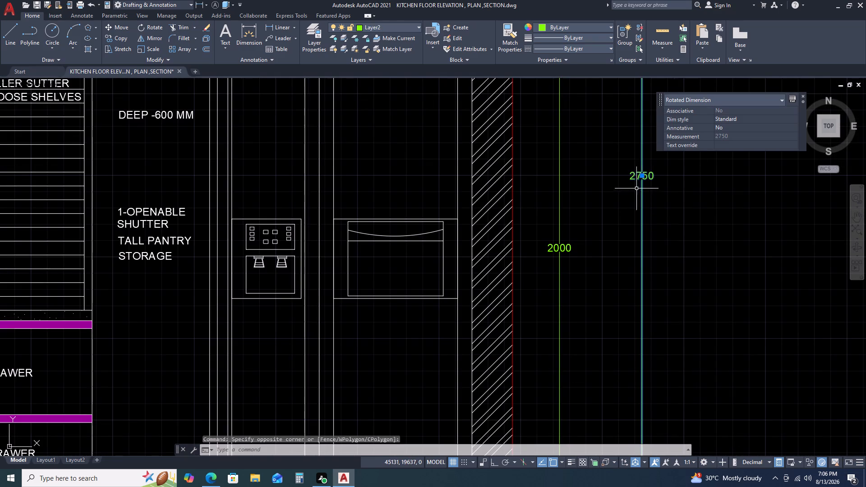
pyautogui.click(643, 175)
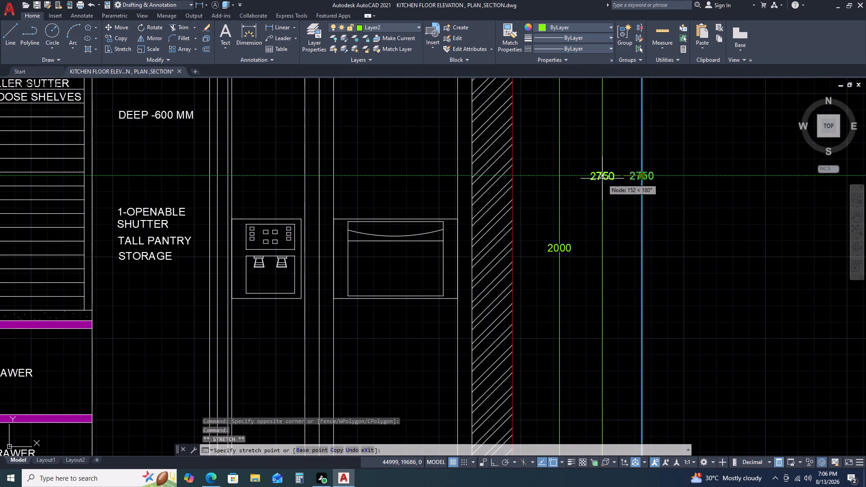
pyautogui.click(602, 179)
pyautogui.scroll(-3, 613, 175)
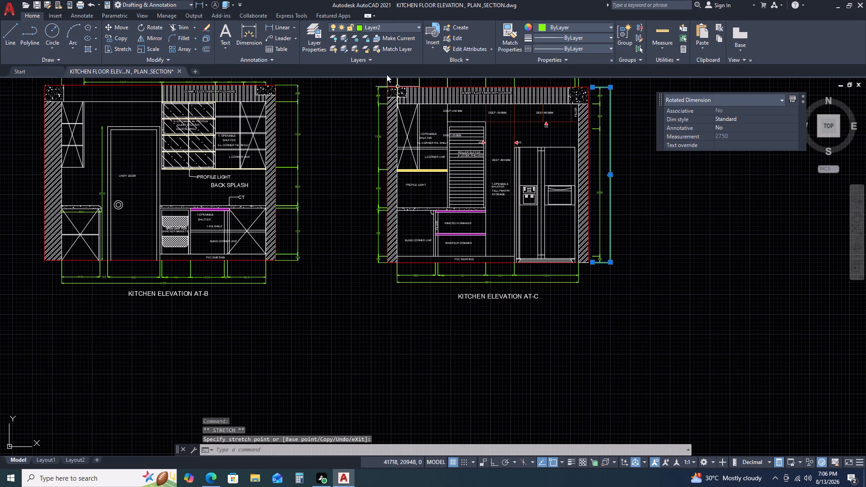
# Lower the overall 2845 width dimension line above elevation C slightly, closer to the row of segment dimensions.
pyautogui.moveTo(458, 132); pyautogui.dragTo(470, 189, button='middle')
pyautogui.moveTo(471, 193); pyautogui.dragTo(473, 198, button='middle')
pyautogui.scroll(3, 496, 130)
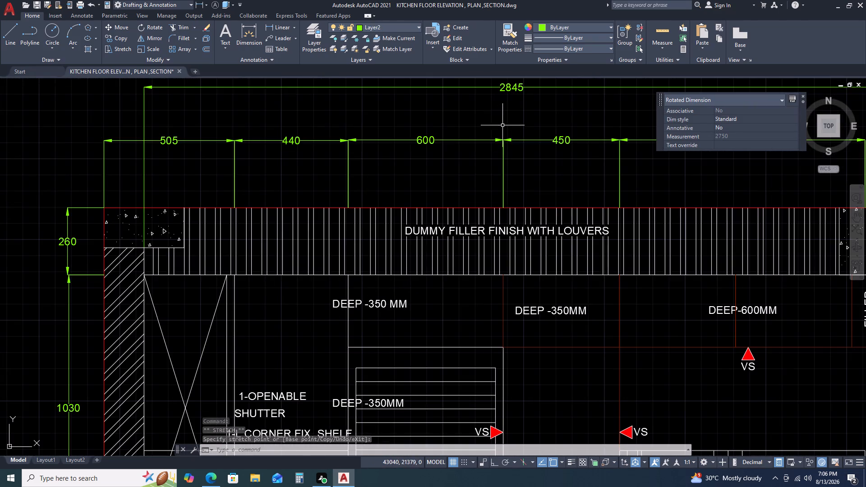
pyautogui.scroll(-2, 502, 139)
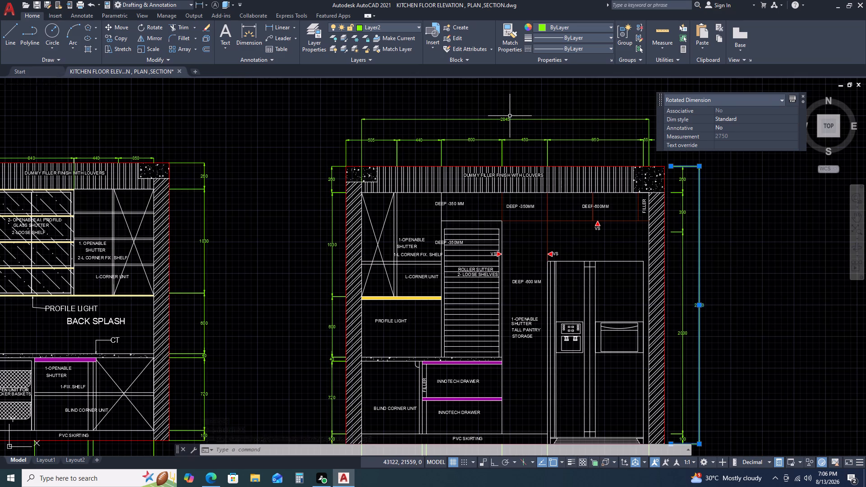
pyautogui.click(510, 116)
pyautogui.click(500, 122)
pyautogui.click(505, 121)
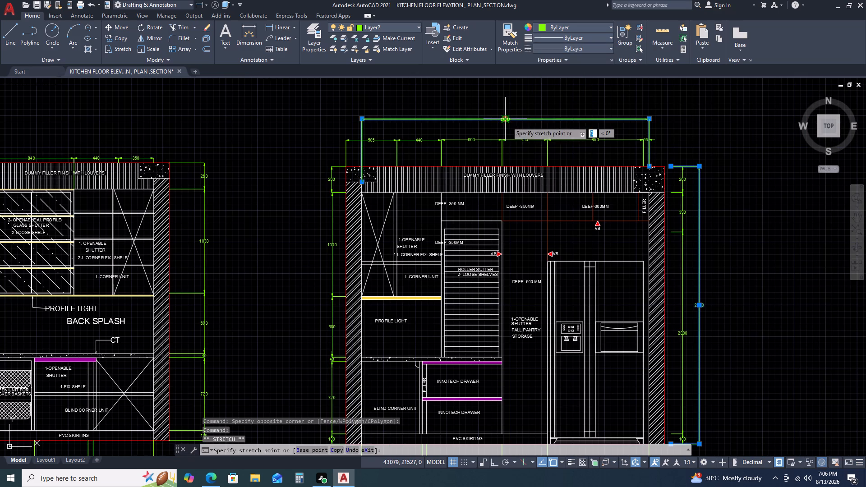
pyautogui.click(507, 127)
pyautogui.scroll(-3, 540, 124)
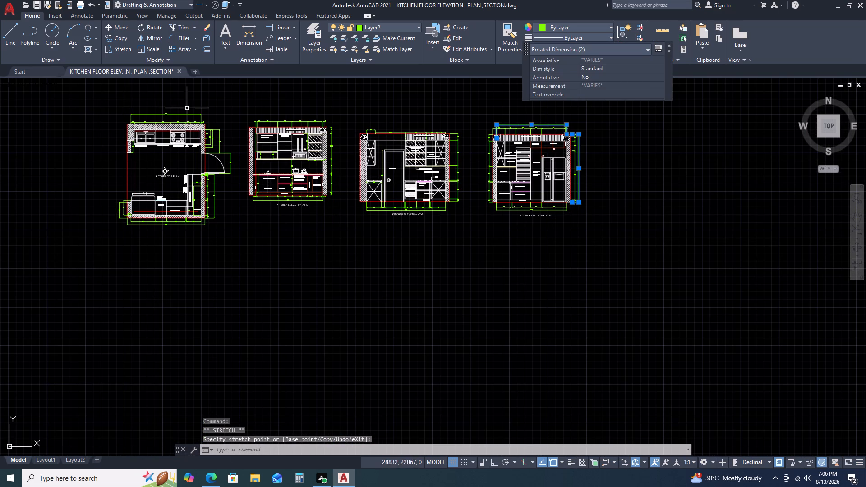
pyautogui.press('Escape')
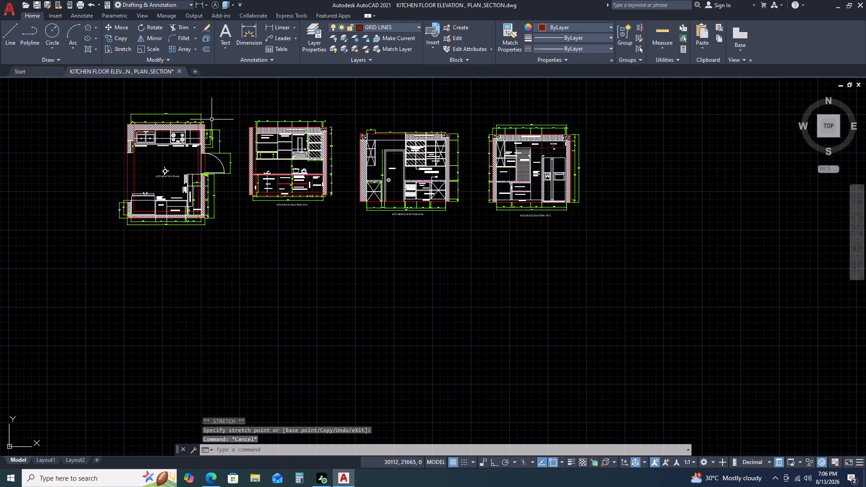
# Lower the overall 2845 dimension line above the kitchen top plan slightly, closer to the row of segment dimensions.
pyautogui.scroll(2, 189, 127)
pyautogui.moveTo(225, 125); pyautogui.dragTo(259, 131, button='middle')
pyautogui.middleClick(267, 133)
pyautogui.moveTo(234, 117); pyautogui.dragTo(298, 133, button='middle')
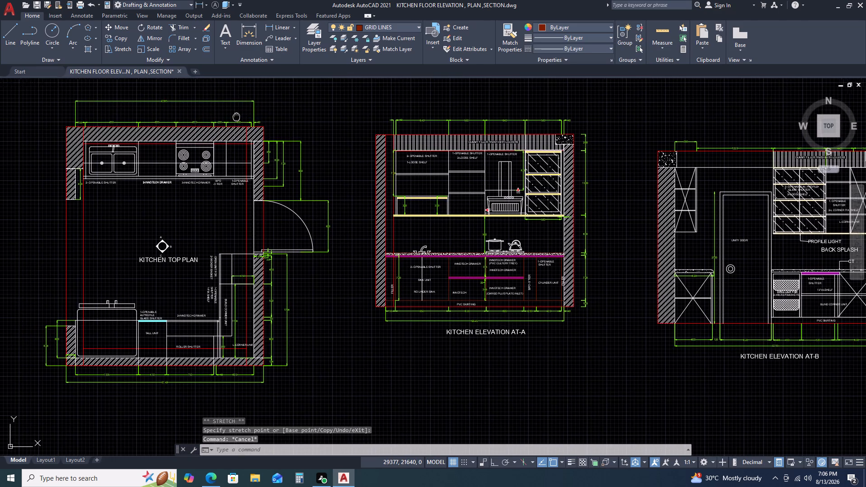
pyautogui.moveTo(298, 133); pyautogui.dragTo(332, 136, button='middle')
pyautogui.scroll(3, 310, 114)
pyautogui.click(312, 110)
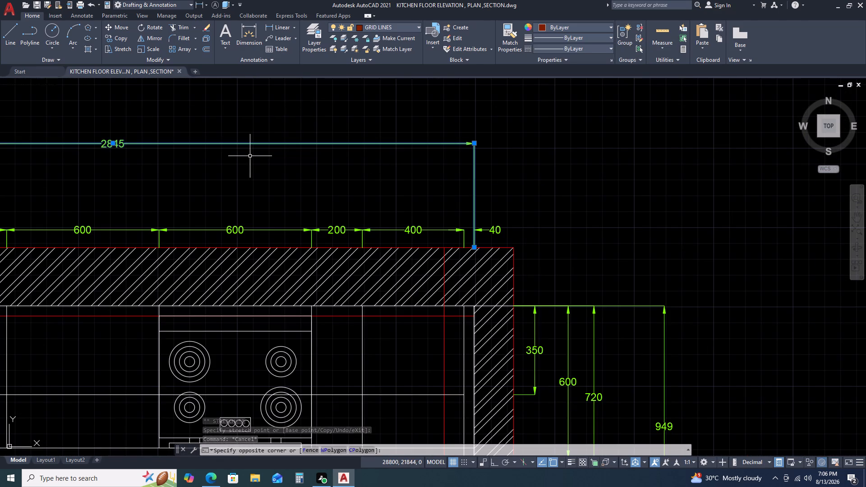
pyautogui.click(250, 156)
pyautogui.click(114, 141)
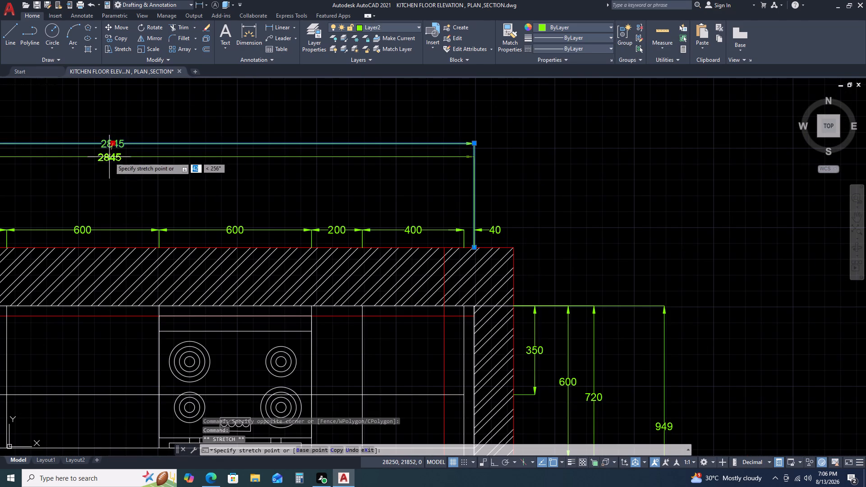
pyautogui.click(108, 164)
pyautogui.scroll(-5, 222, 133)
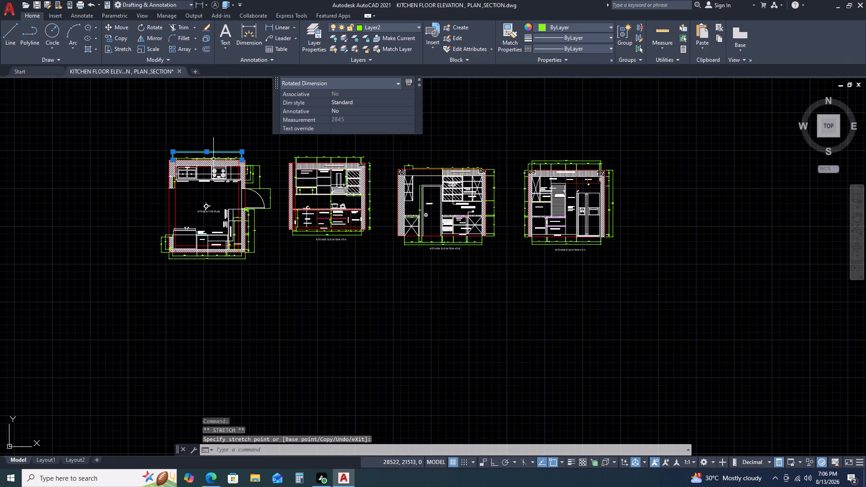
pyautogui.press('Escape')
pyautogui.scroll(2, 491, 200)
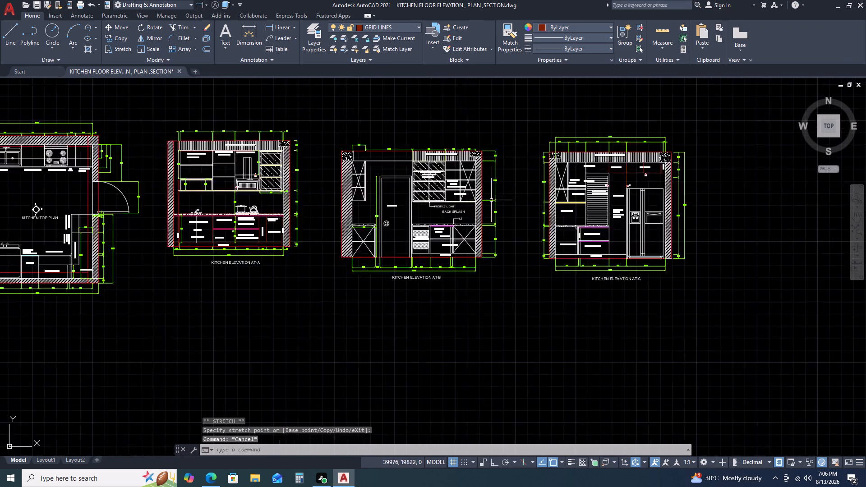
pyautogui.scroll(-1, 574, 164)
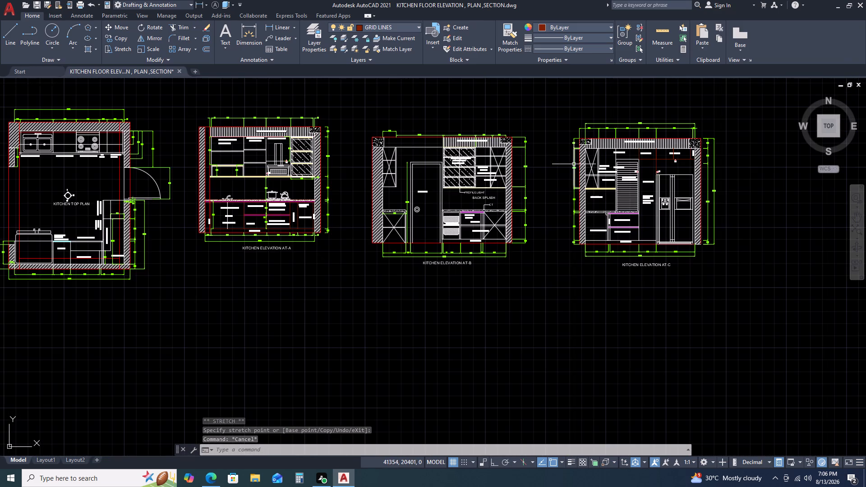
# Move the sideways red VS marker and its label beside the cooker hood in kitchen elevation A slightly upward.
pyautogui.scroll(1, 693, 188)
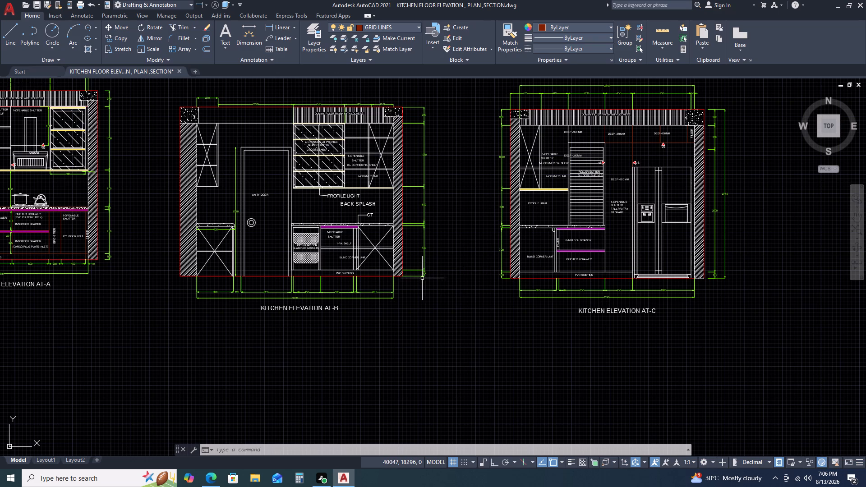
pyautogui.moveTo(182, 264); pyautogui.dragTo(389, 284, button='middle')
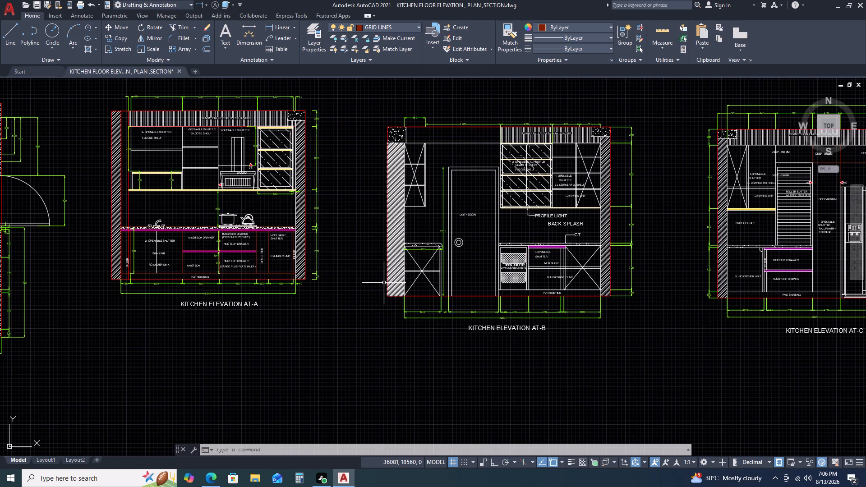
pyautogui.moveTo(200, 225); pyautogui.dragTo(415, 265, button='middle')
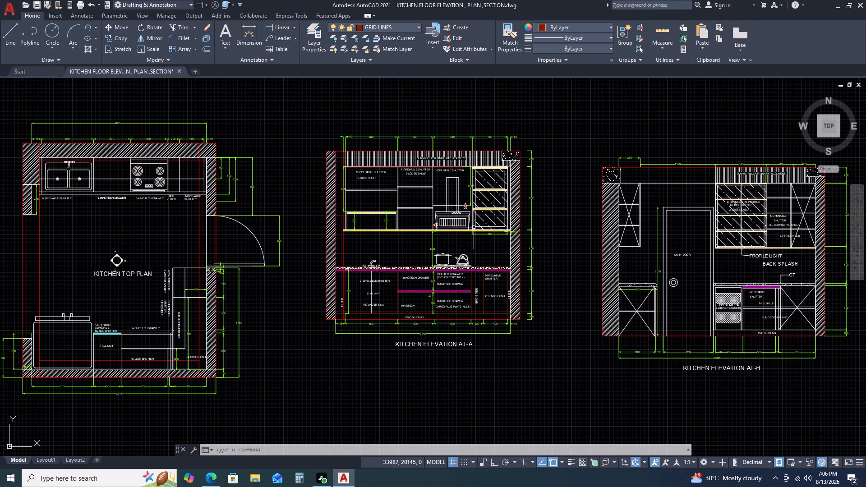
pyautogui.scroll(2, 474, 228)
pyautogui.scroll(4, 367, 230)
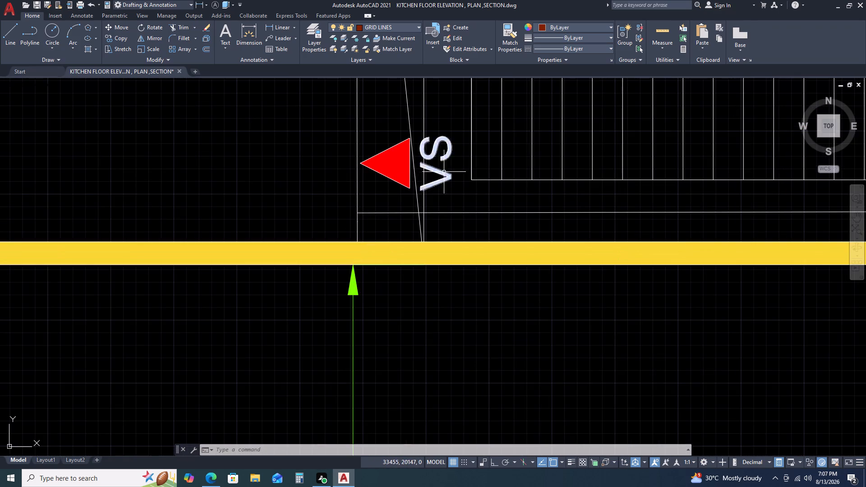
pyautogui.scroll(-3, 444, 172)
pyautogui.scroll(3, 439, 171)
pyautogui.moveTo(334, 115); pyautogui.dragTo(352, 140)
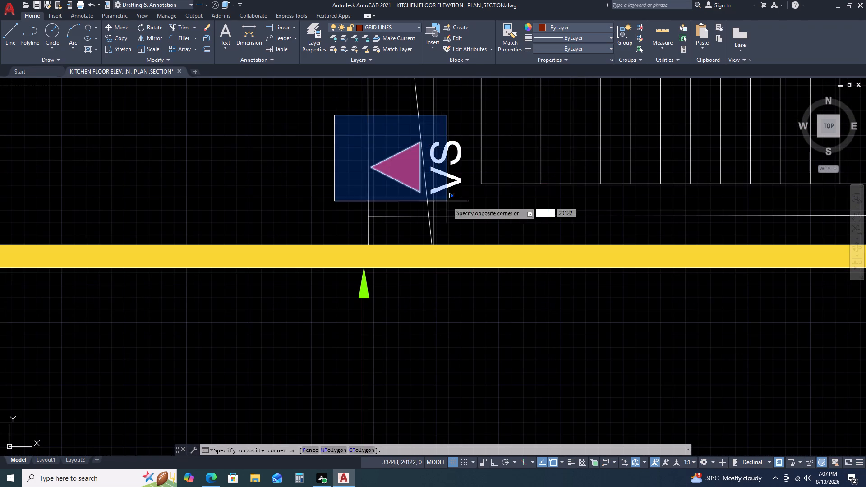
pyautogui.click(473, 203)
pyautogui.press('m')
pyautogui.click(474, 199)
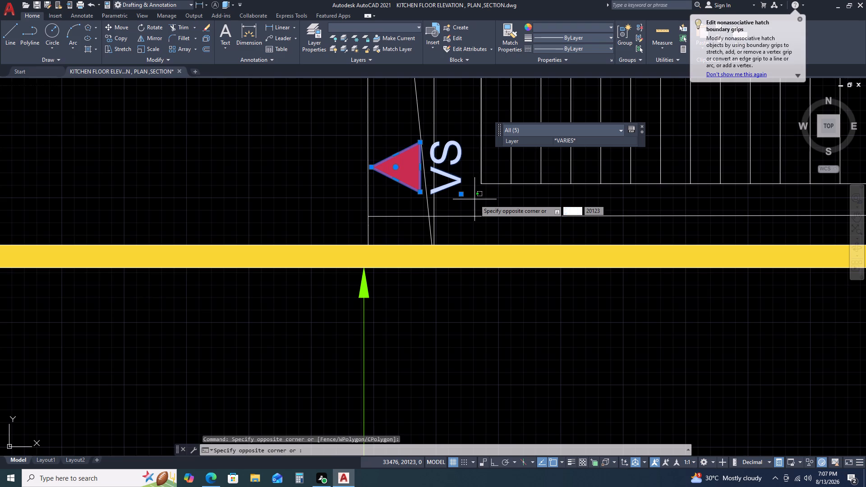
pyautogui.press('Escape')
pyautogui.write('M')
pyautogui.press('space')
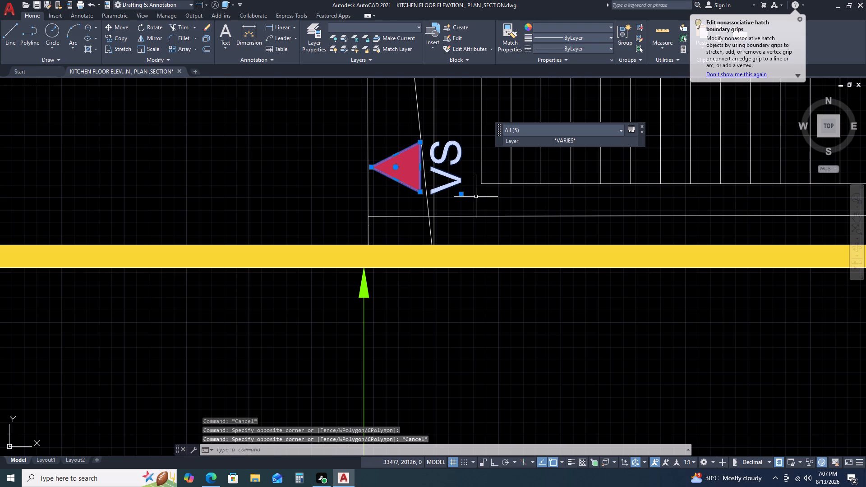
pyautogui.click(480, 193)
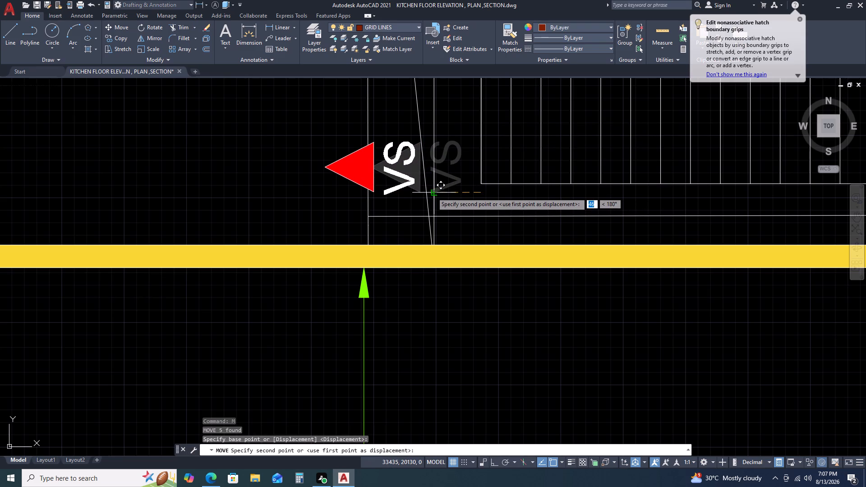
pyautogui.click(483, 187)
pyautogui.press('Escape')
pyautogui.scroll(-4, 473, 191)
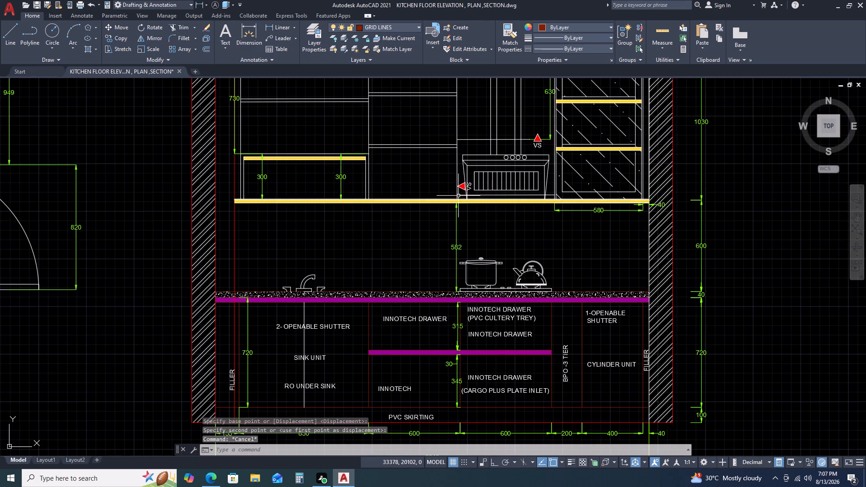